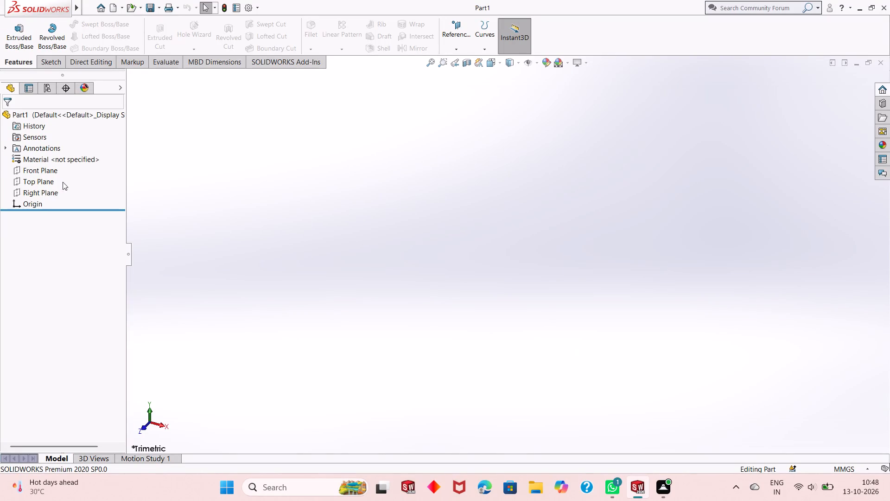
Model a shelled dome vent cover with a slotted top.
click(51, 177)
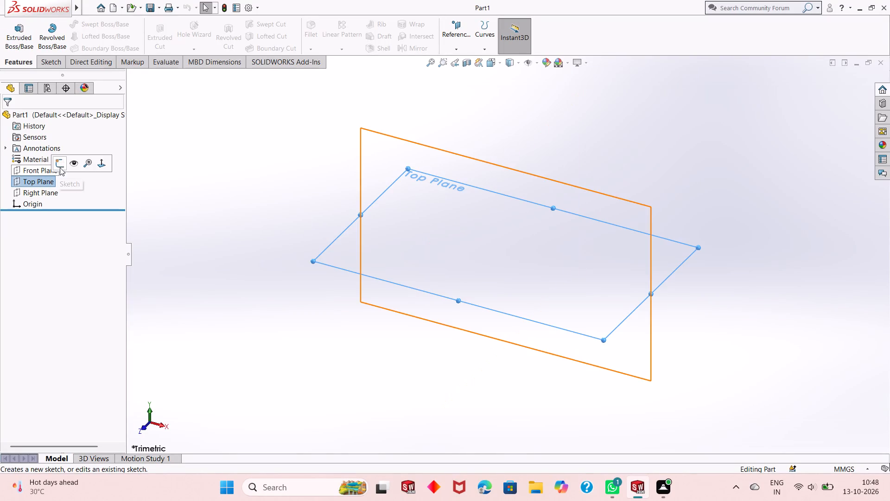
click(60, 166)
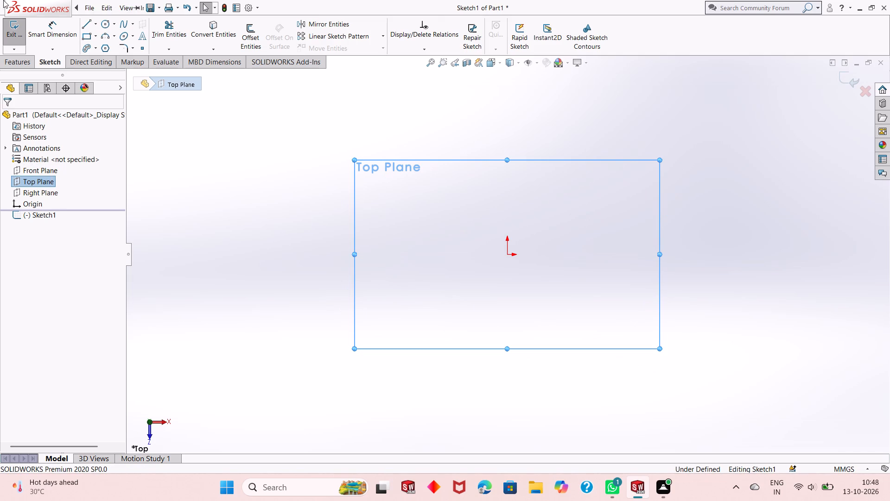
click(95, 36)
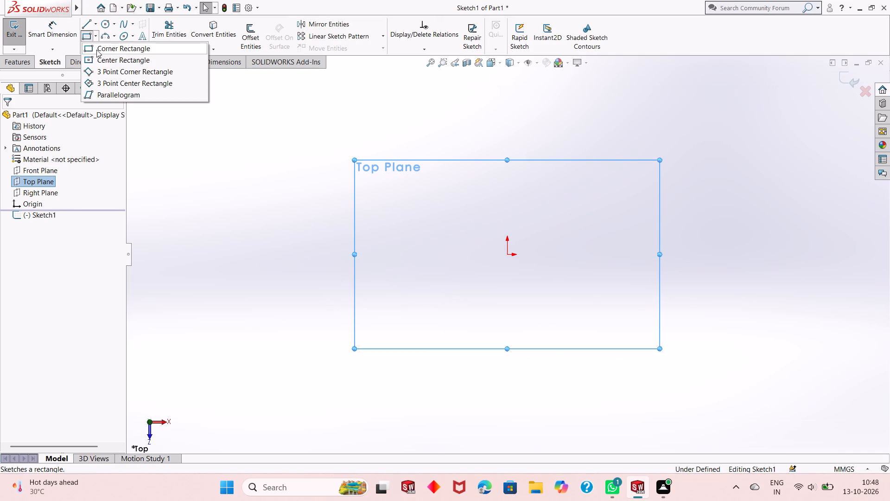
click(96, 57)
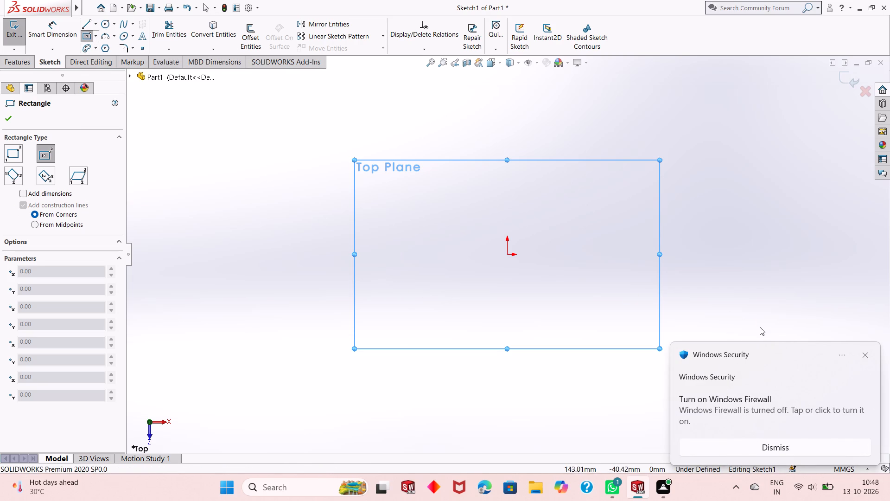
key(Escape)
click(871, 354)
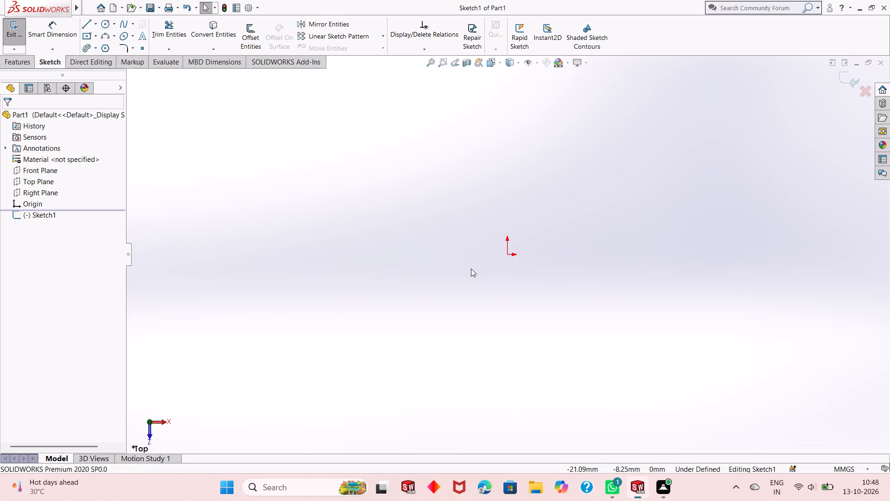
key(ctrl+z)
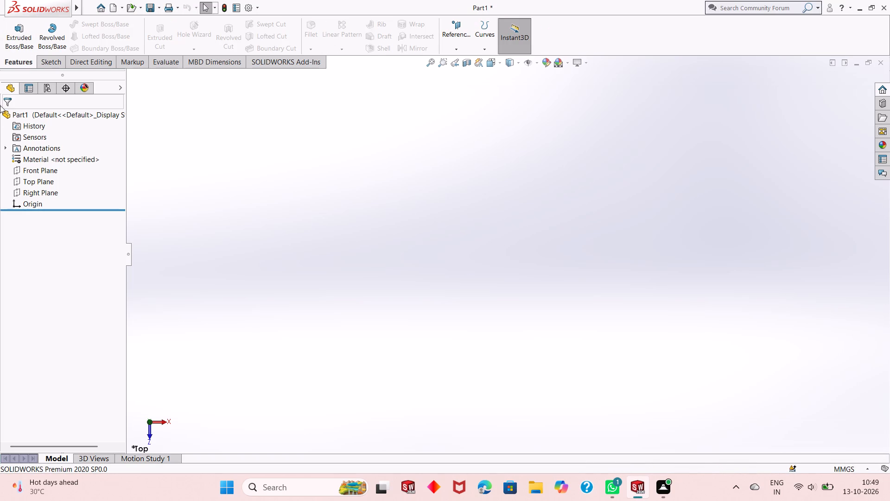
Start a sketch on the Front Plane and draw a 10 mm vertical centerline upward from the origin.
click(39, 168)
click(49, 155)
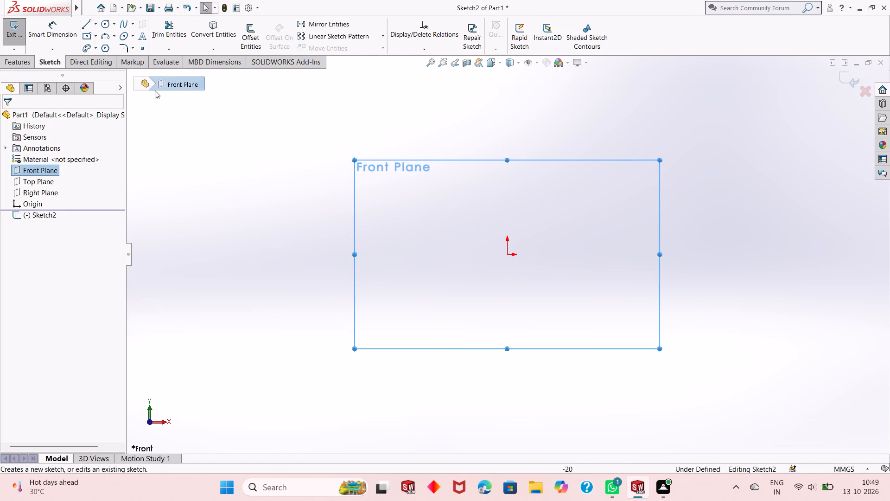
click(95, 26)
click(97, 45)
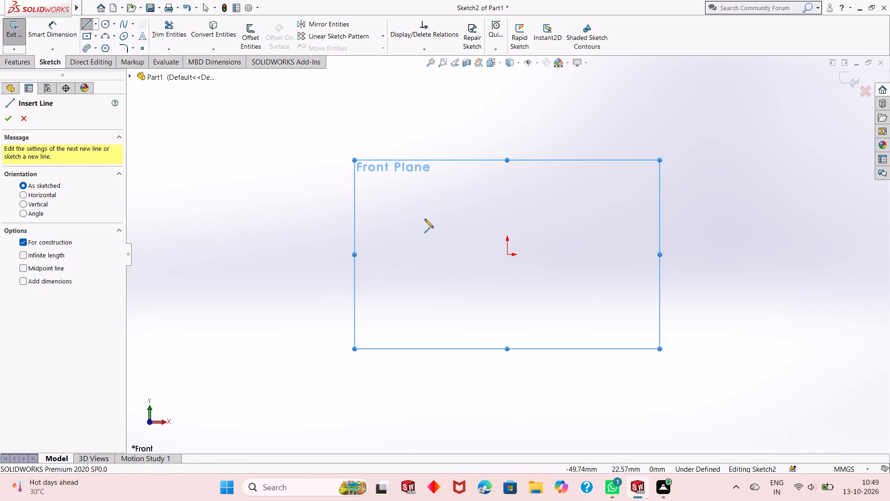
click(506, 254)
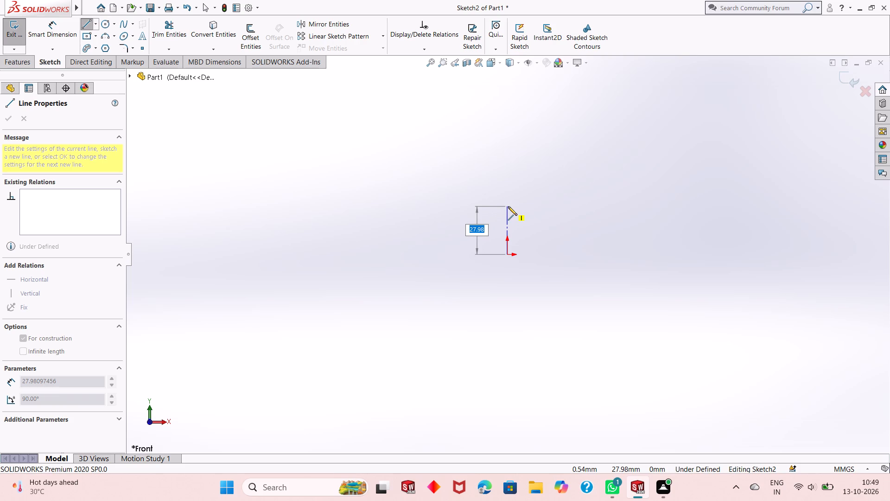
text(10)
key(Return)
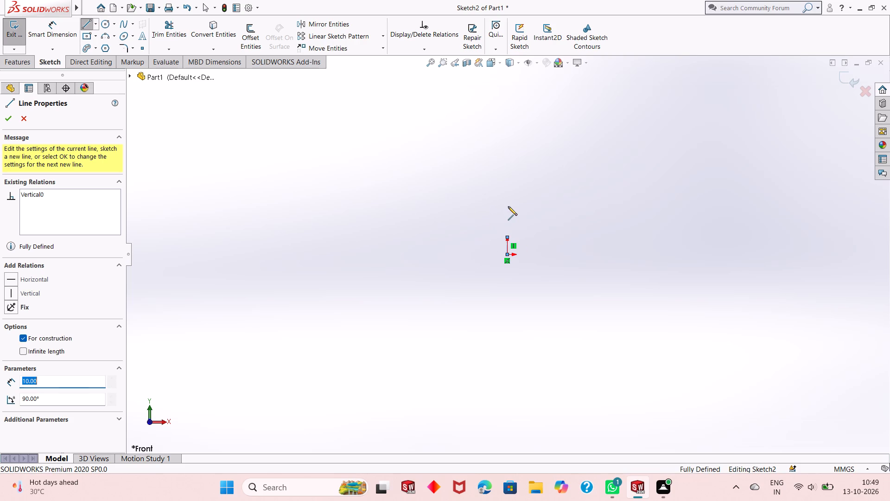
key(Escape)
scroll(511, 252, up, 3)
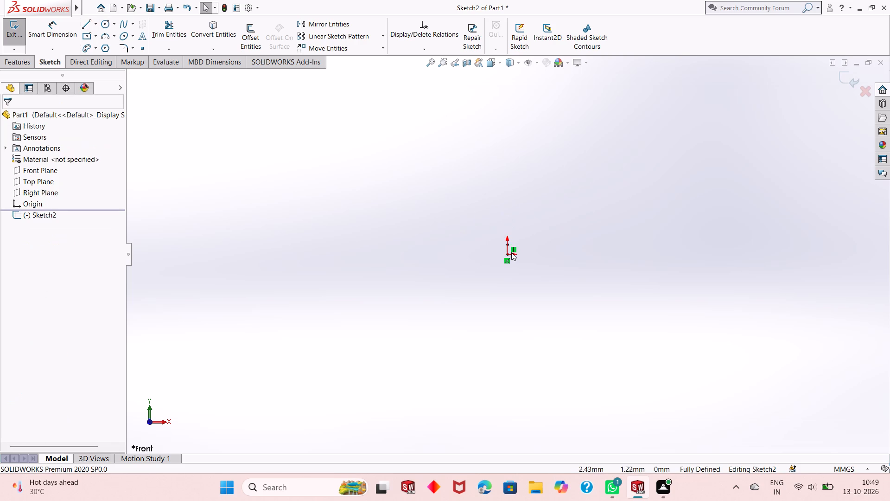
scroll(511, 252, down, 11)
key(Escape)
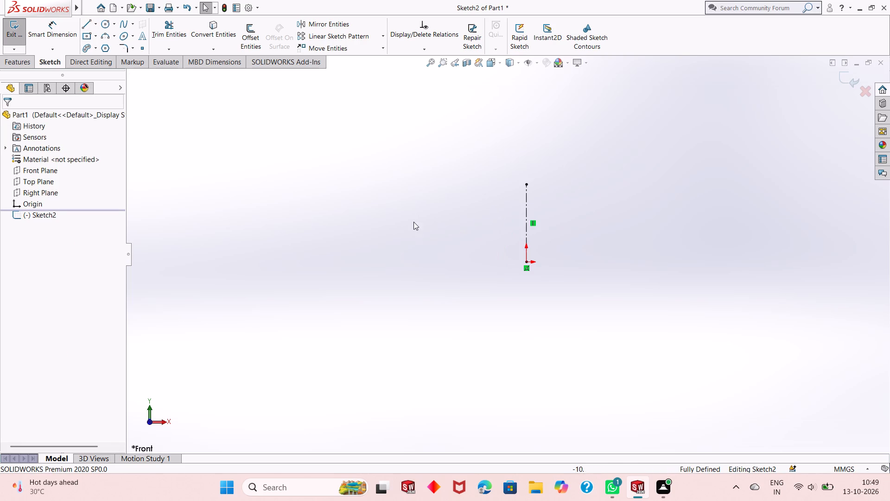
Draw a 25 mm horizontal line from the origin in the negative X direction.
click(83, 20)
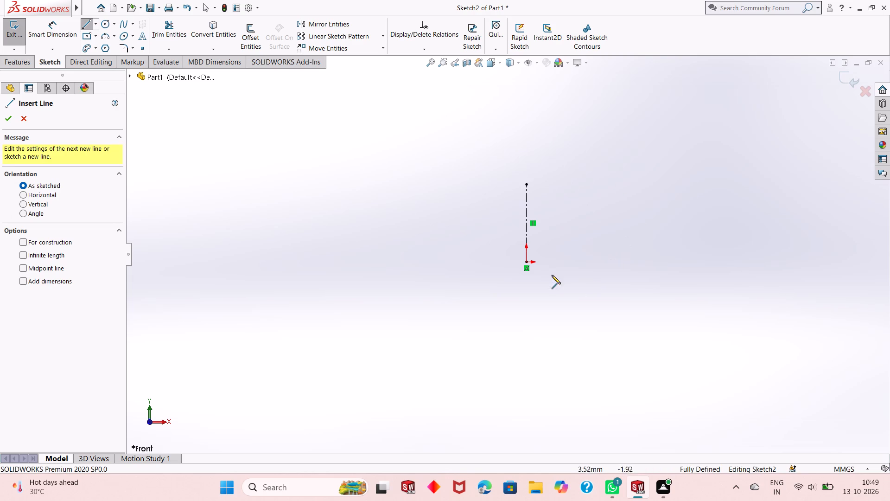
click(528, 262)
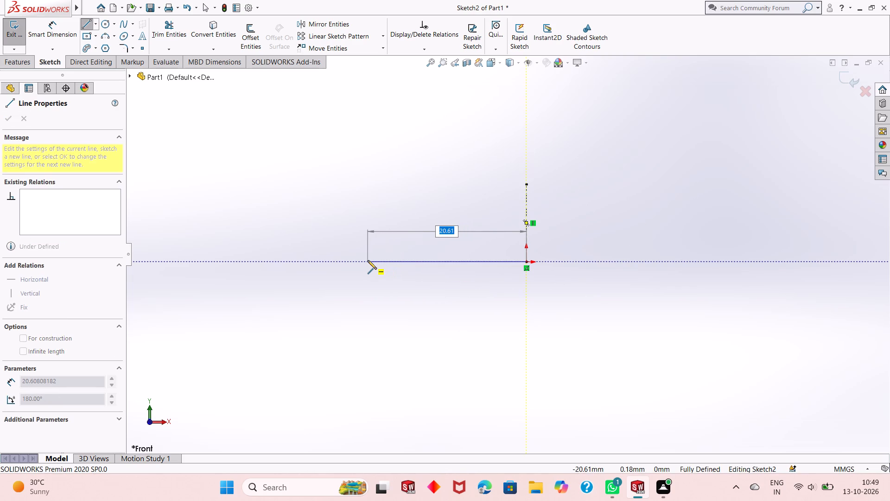
text(25)
key(Return)
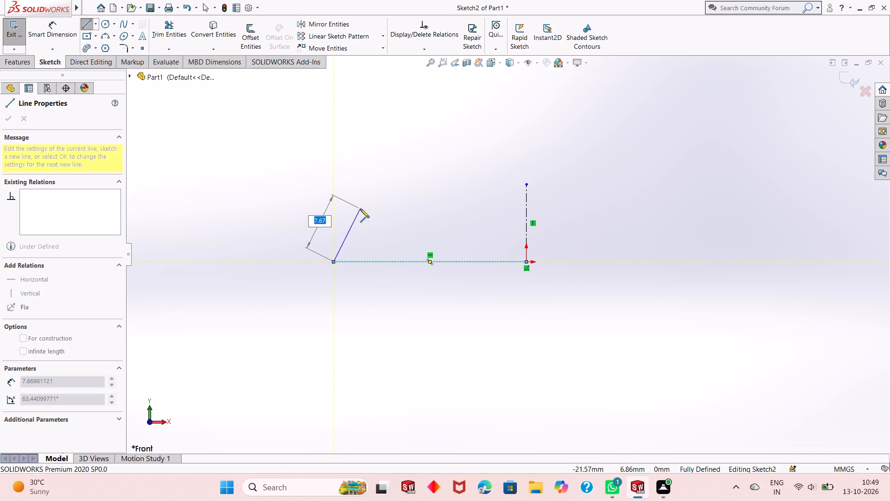
key(Escape)
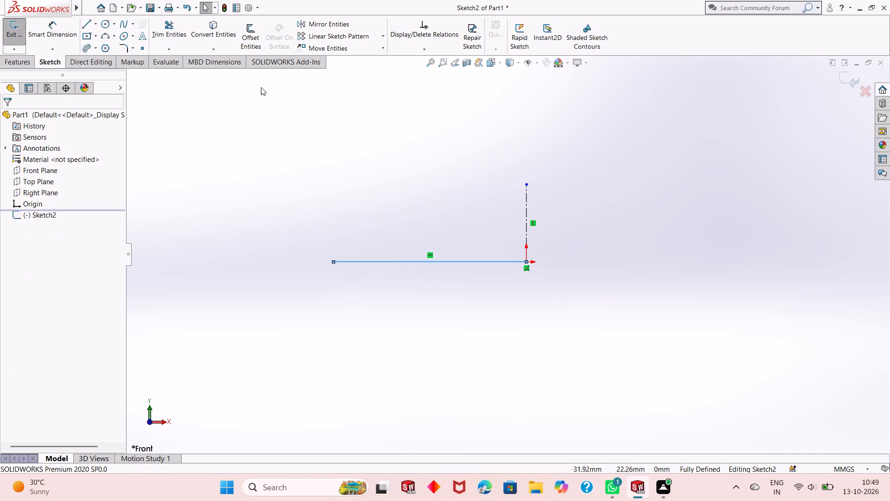
Draw a 10 mm vertical line up from the base line's free end and a horizontal line across to the centerline's upper end.
click(85, 21)
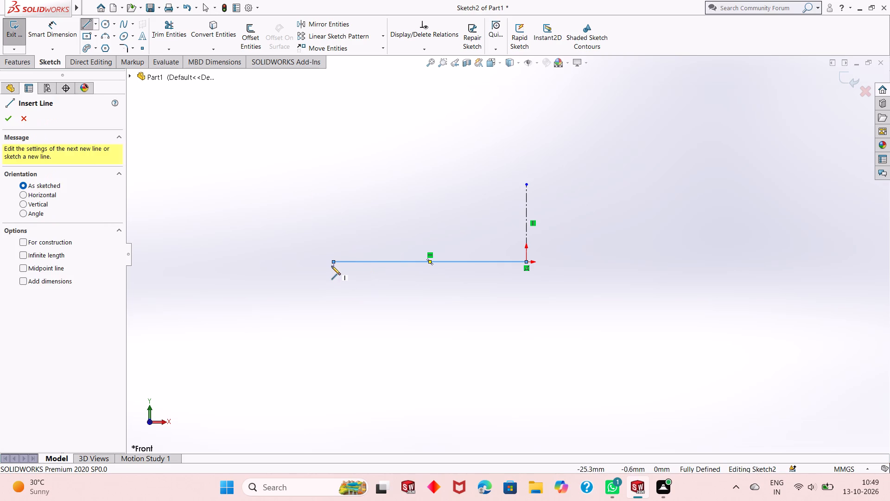
click(333, 263)
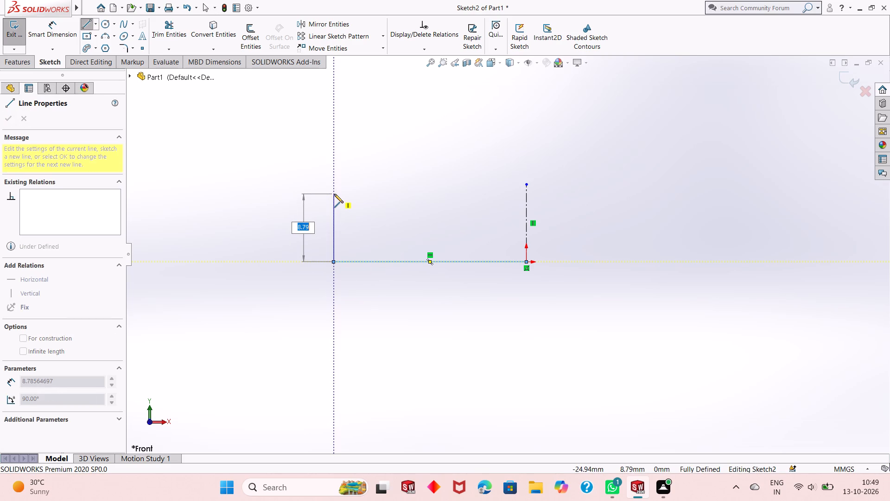
text(10)
key(Return)
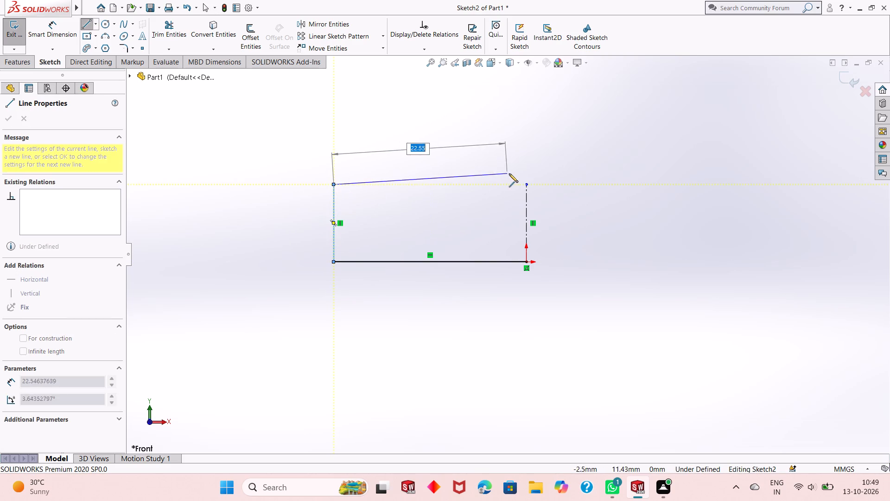
click(526, 183)
right_click(556, 162)
click(572, 172)
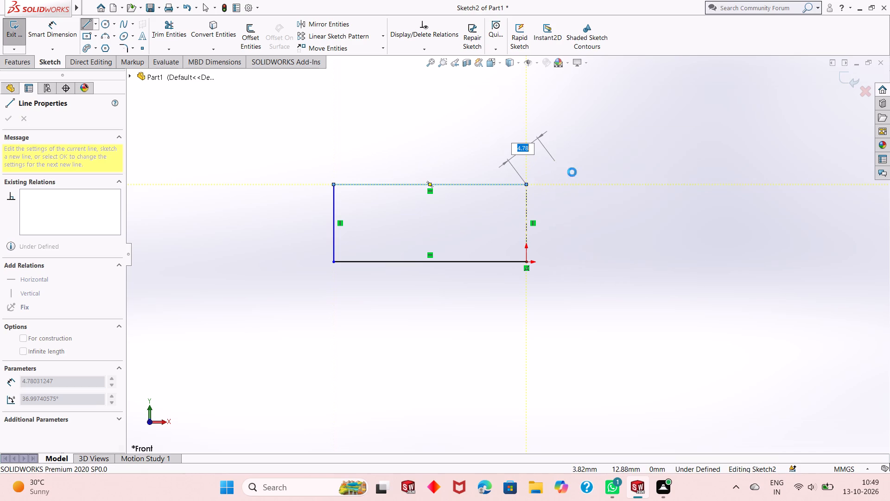
Dimension the base line at 25 mm and the vertical centerline at 10 mm.
click(51, 32)
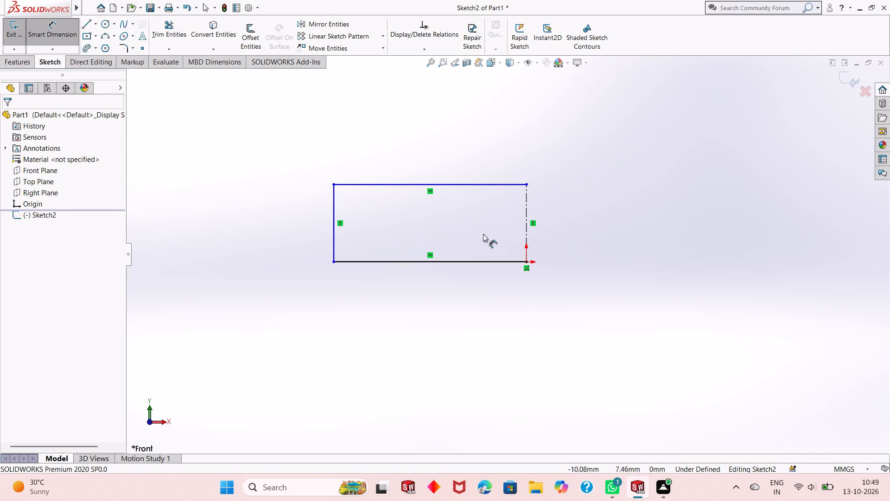
click(511, 259)
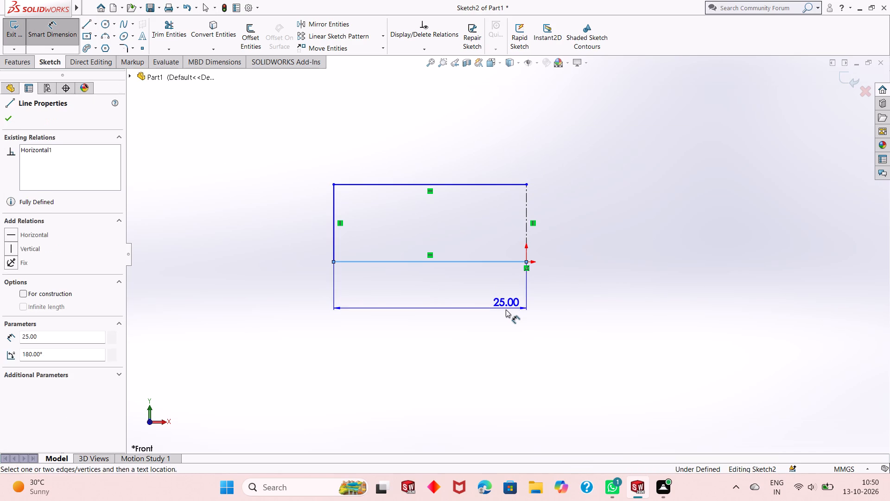
click(506, 310)
key(Return)
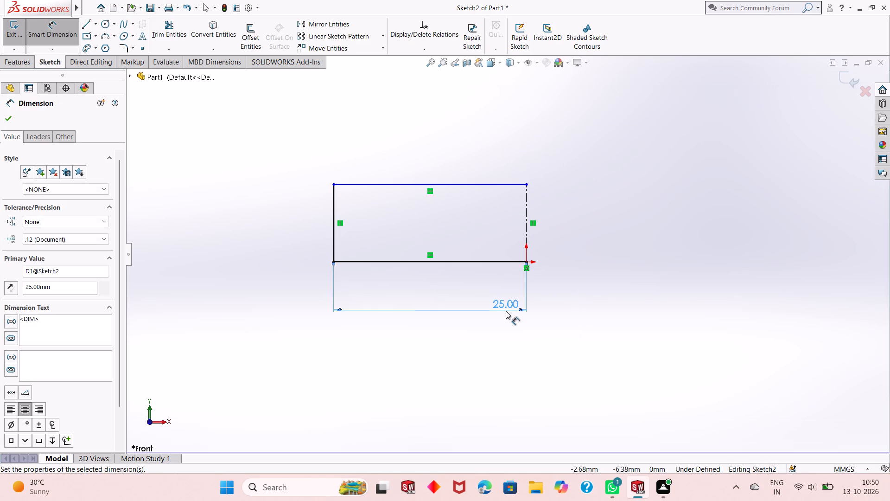
click(524, 232)
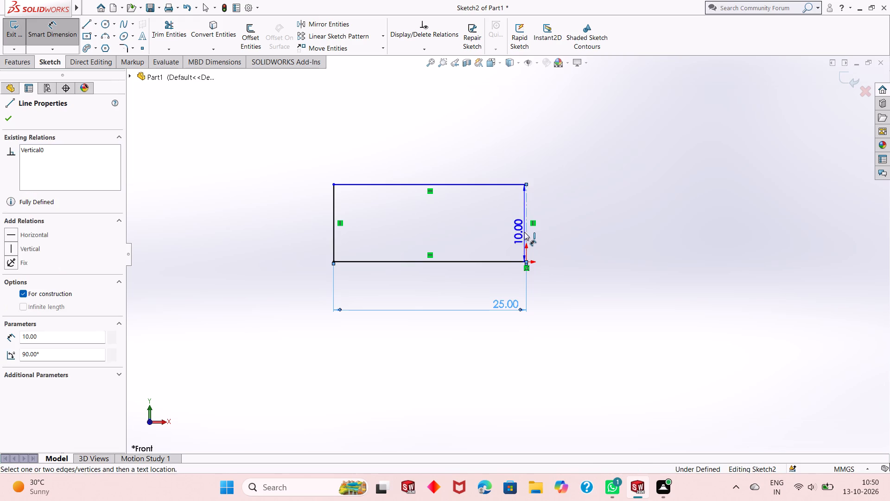
click(547, 248)
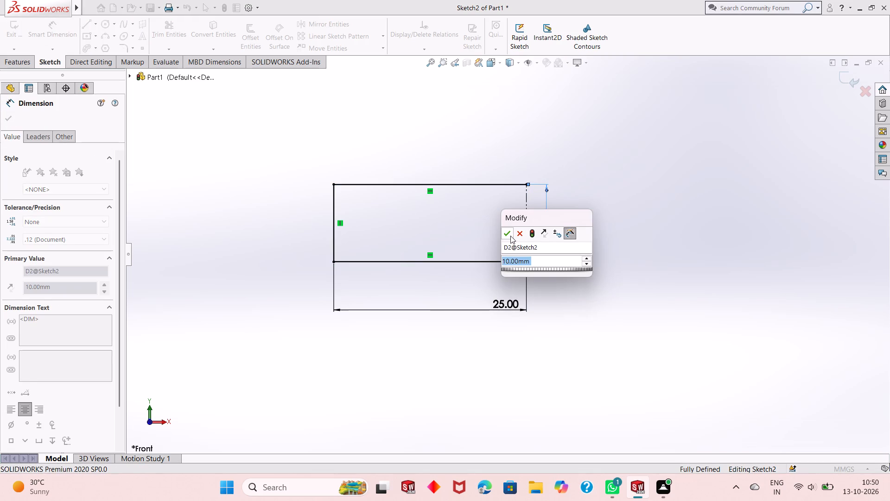
click(510, 236)
right_click(576, 188)
click(601, 218)
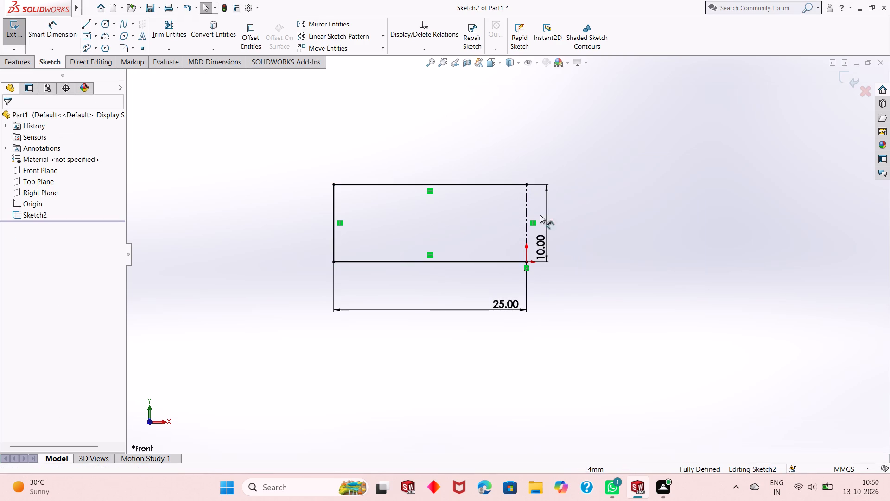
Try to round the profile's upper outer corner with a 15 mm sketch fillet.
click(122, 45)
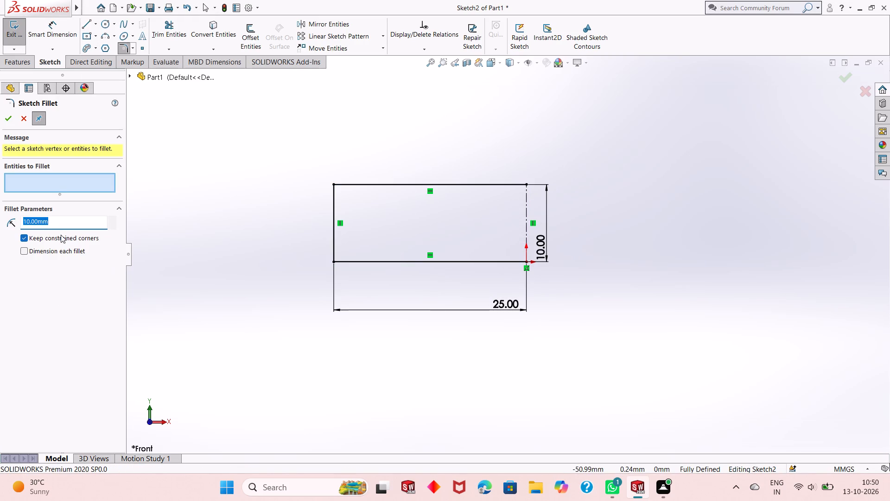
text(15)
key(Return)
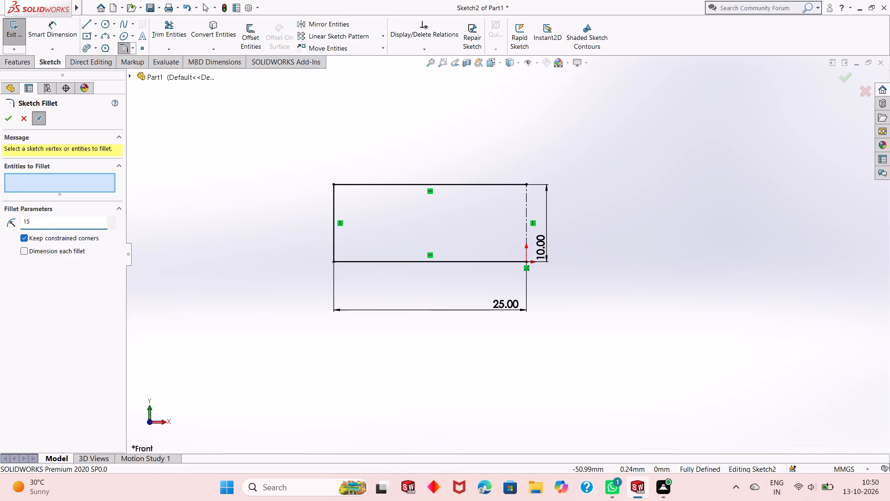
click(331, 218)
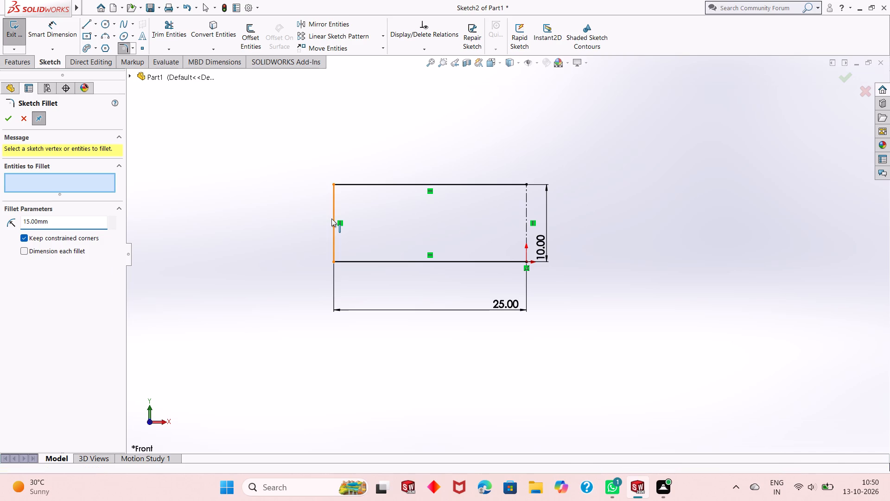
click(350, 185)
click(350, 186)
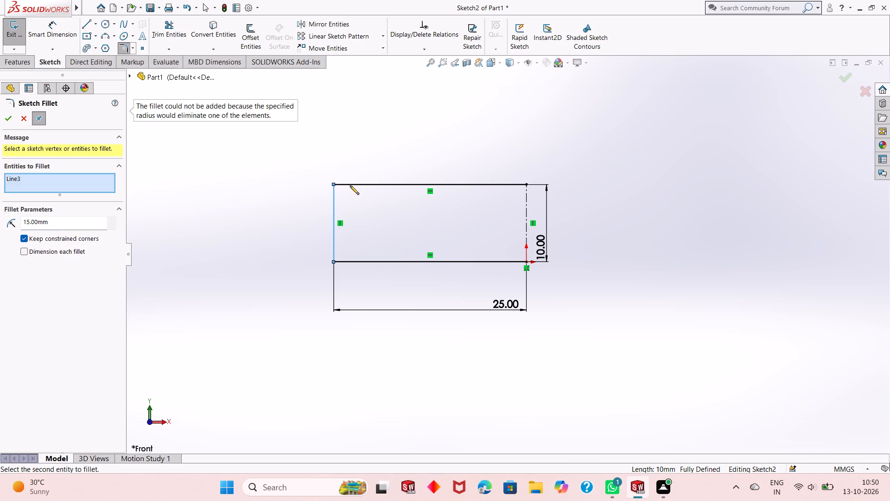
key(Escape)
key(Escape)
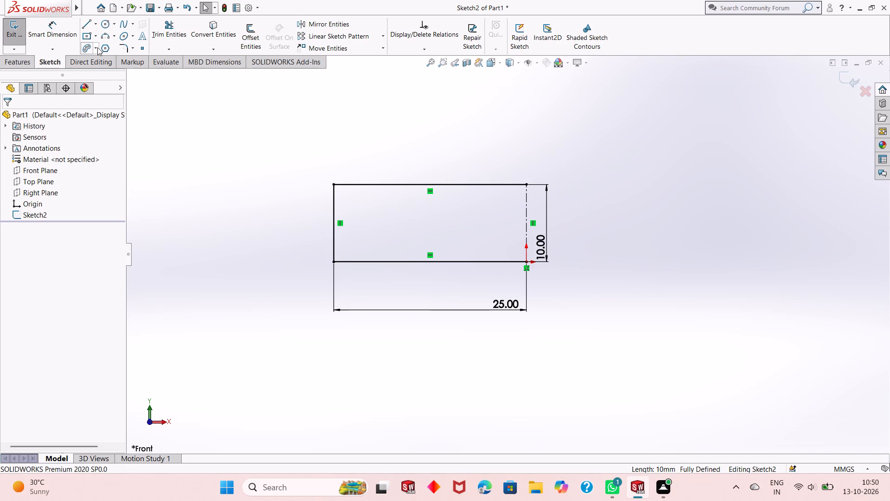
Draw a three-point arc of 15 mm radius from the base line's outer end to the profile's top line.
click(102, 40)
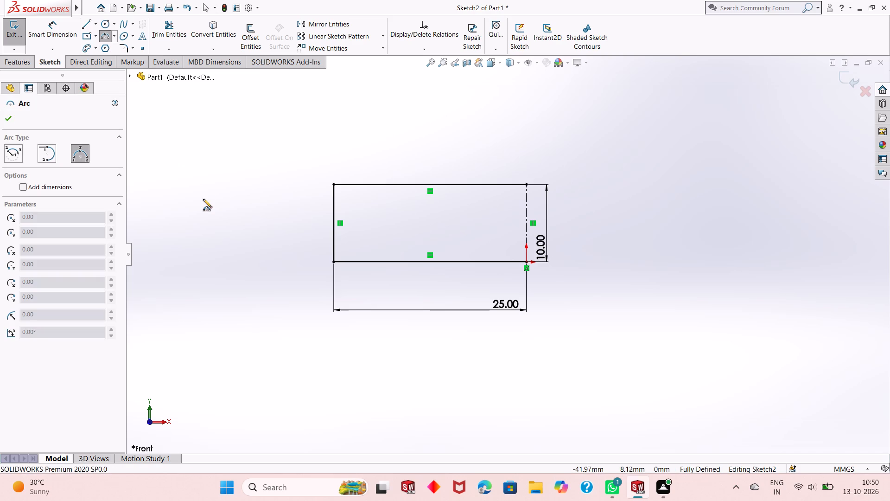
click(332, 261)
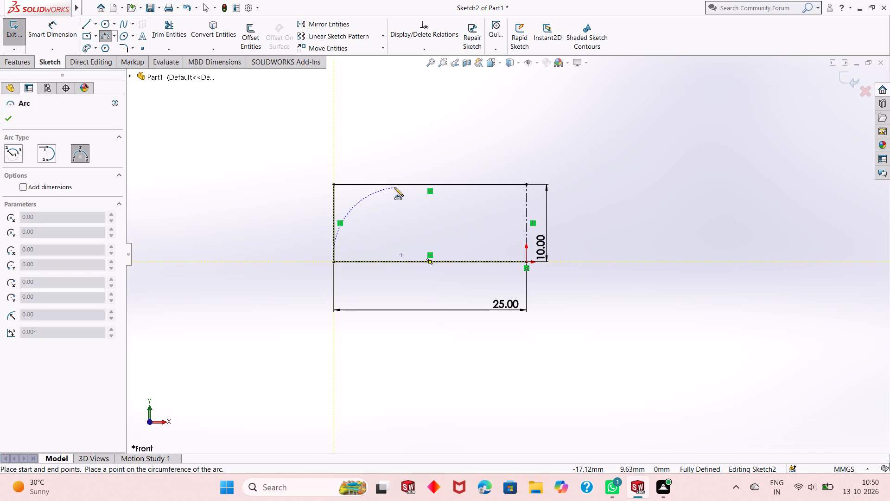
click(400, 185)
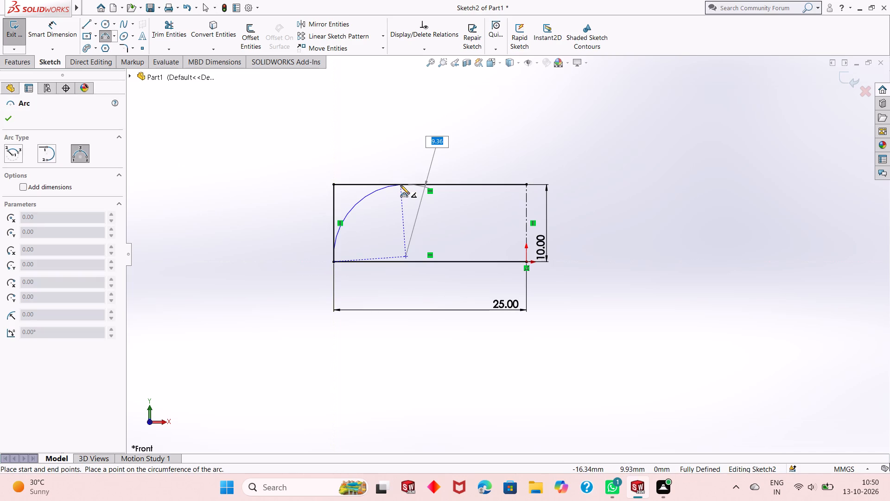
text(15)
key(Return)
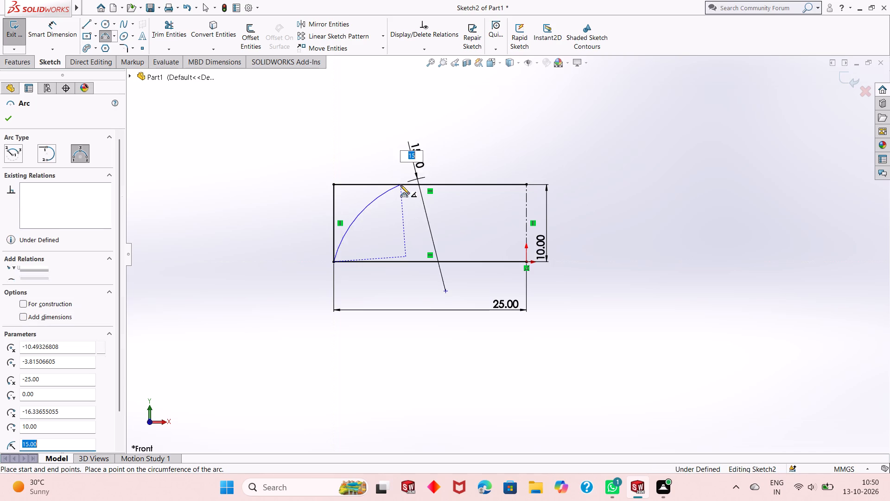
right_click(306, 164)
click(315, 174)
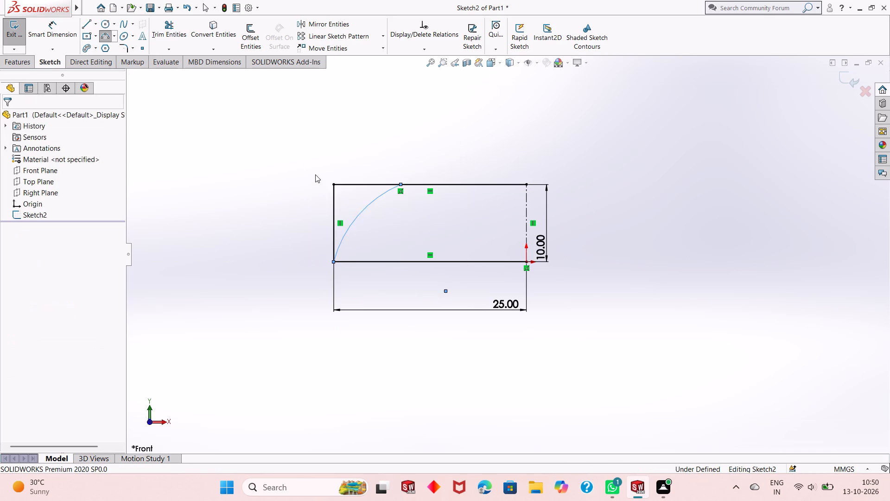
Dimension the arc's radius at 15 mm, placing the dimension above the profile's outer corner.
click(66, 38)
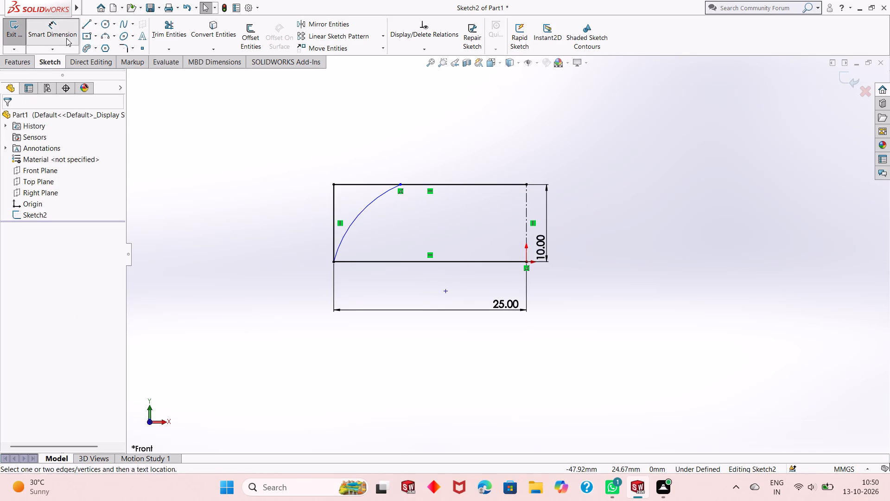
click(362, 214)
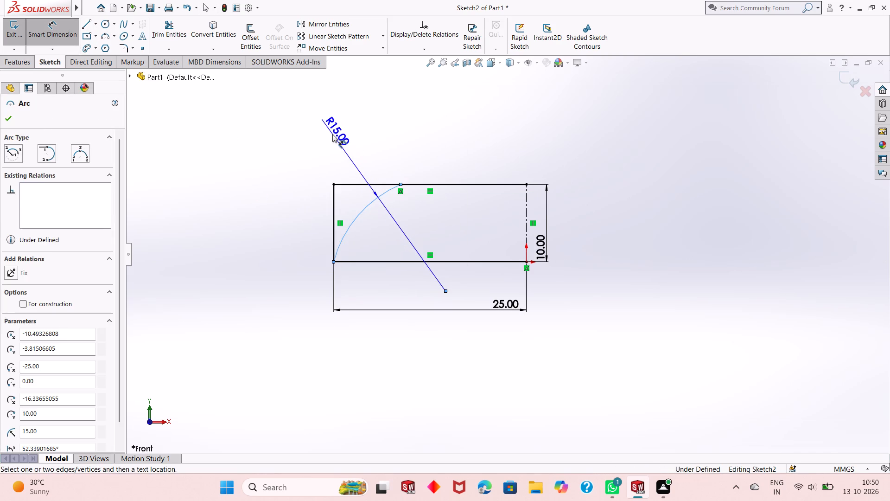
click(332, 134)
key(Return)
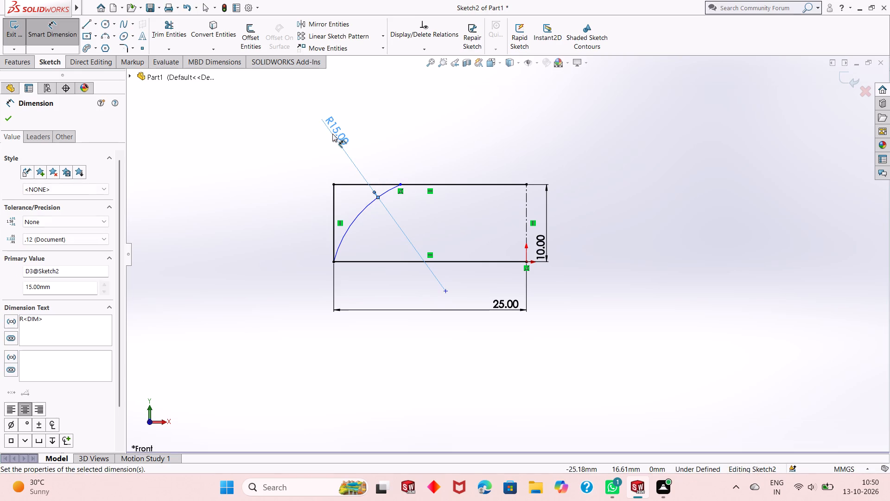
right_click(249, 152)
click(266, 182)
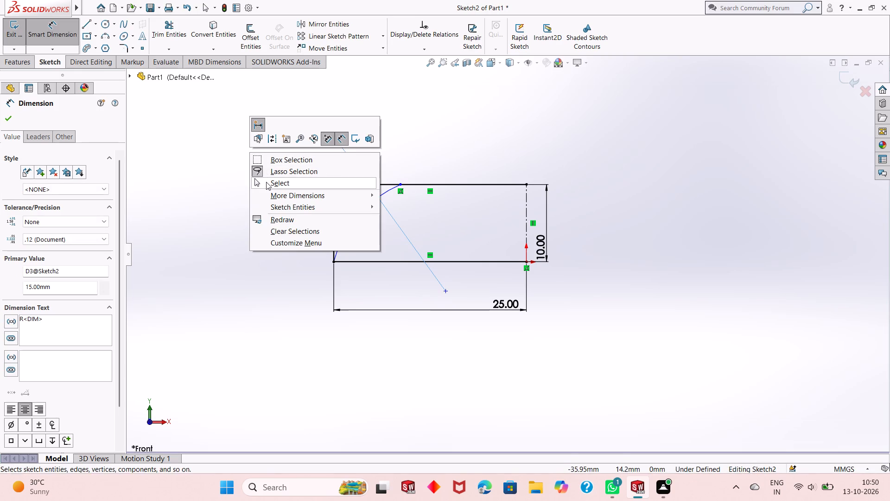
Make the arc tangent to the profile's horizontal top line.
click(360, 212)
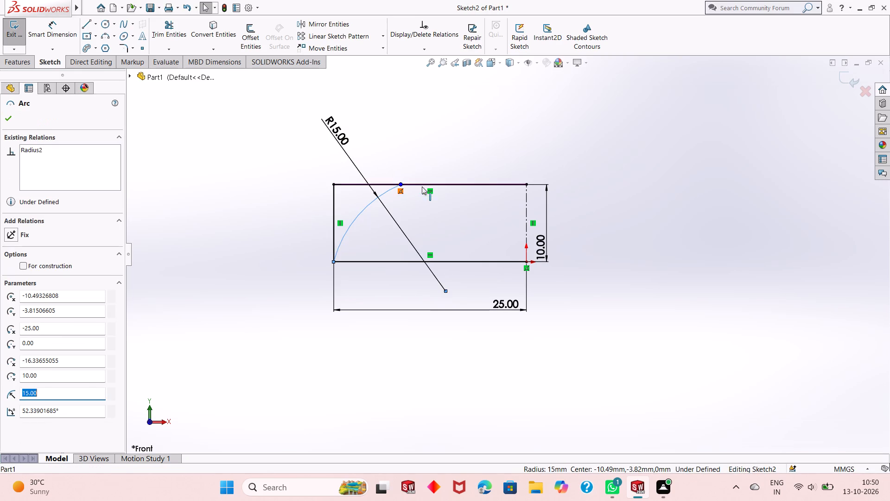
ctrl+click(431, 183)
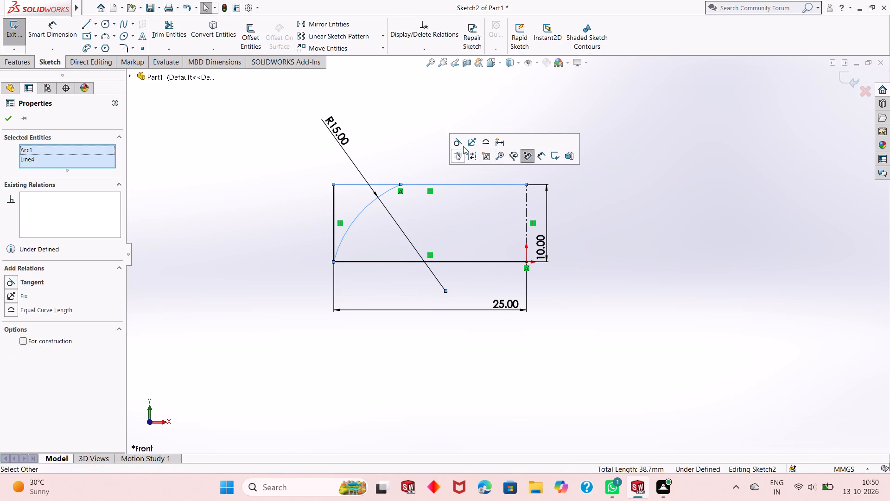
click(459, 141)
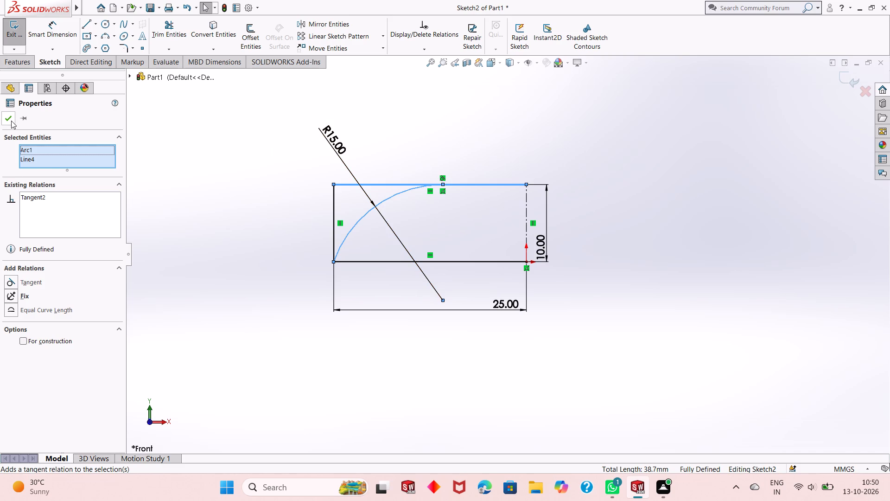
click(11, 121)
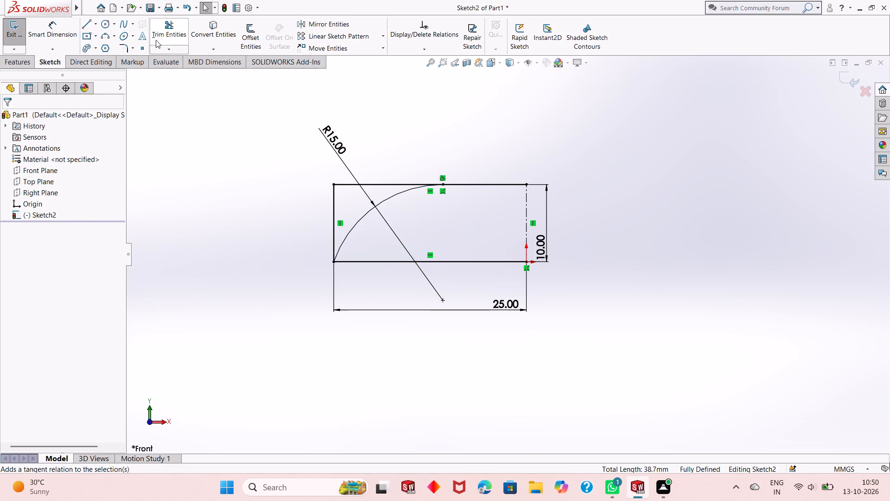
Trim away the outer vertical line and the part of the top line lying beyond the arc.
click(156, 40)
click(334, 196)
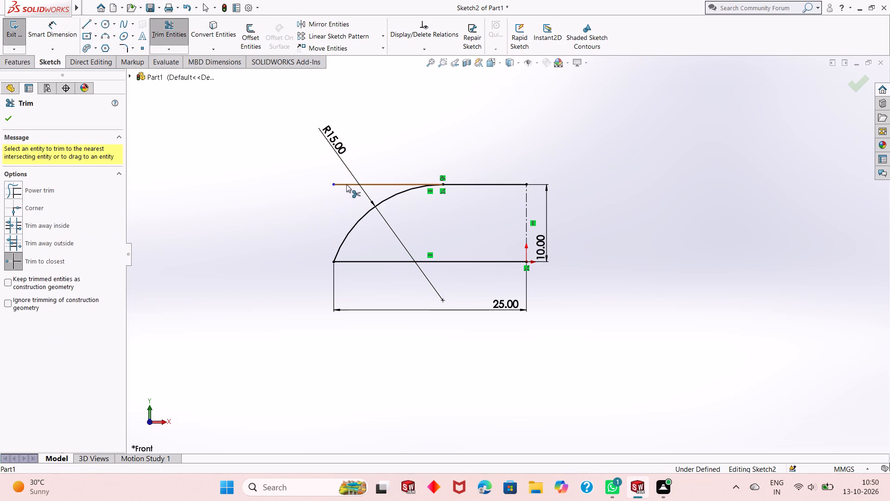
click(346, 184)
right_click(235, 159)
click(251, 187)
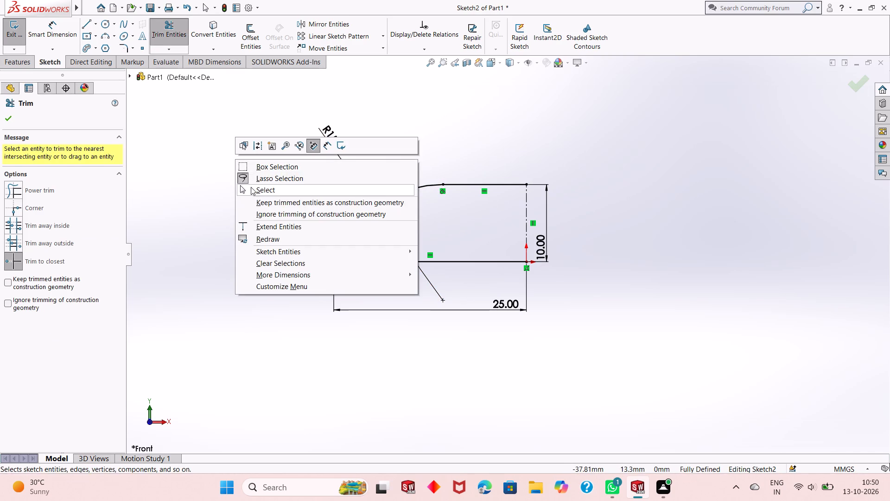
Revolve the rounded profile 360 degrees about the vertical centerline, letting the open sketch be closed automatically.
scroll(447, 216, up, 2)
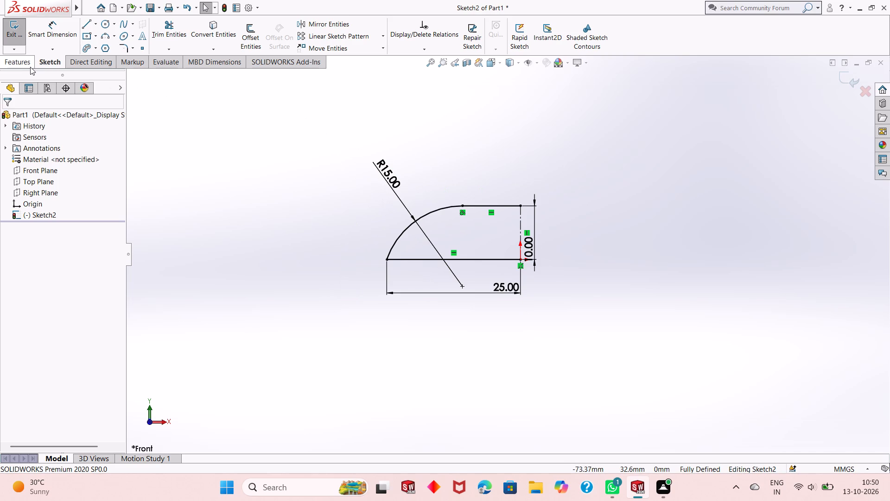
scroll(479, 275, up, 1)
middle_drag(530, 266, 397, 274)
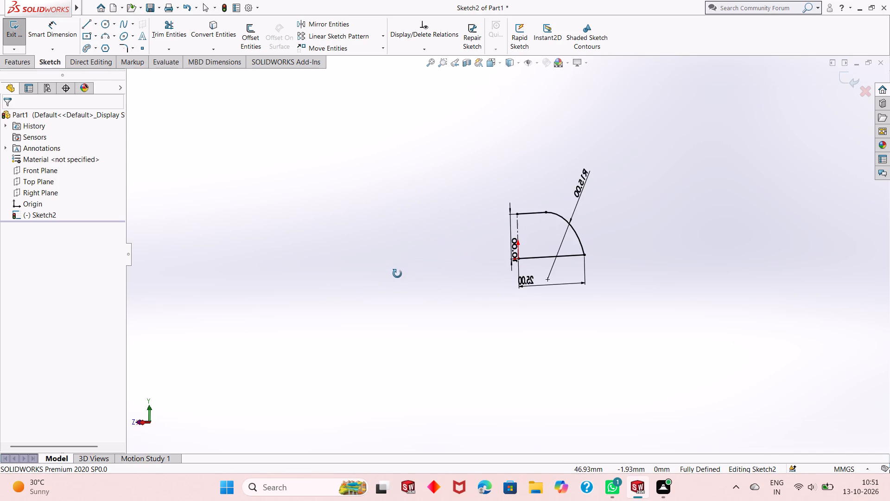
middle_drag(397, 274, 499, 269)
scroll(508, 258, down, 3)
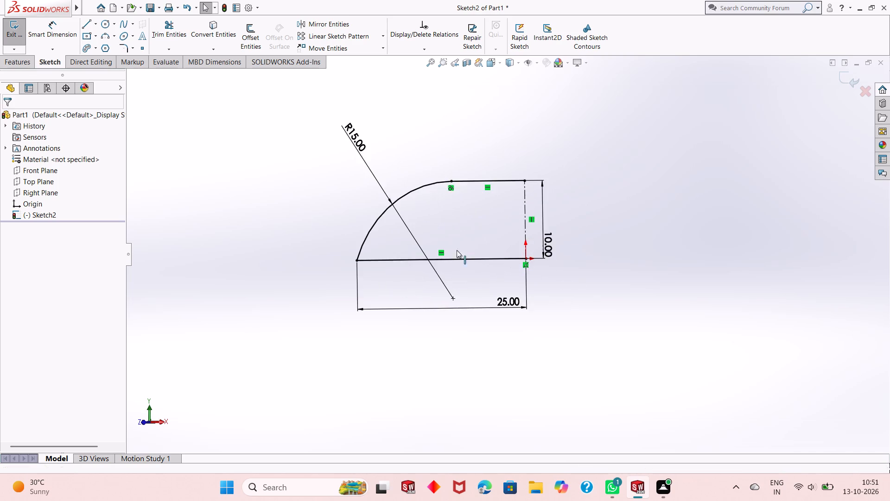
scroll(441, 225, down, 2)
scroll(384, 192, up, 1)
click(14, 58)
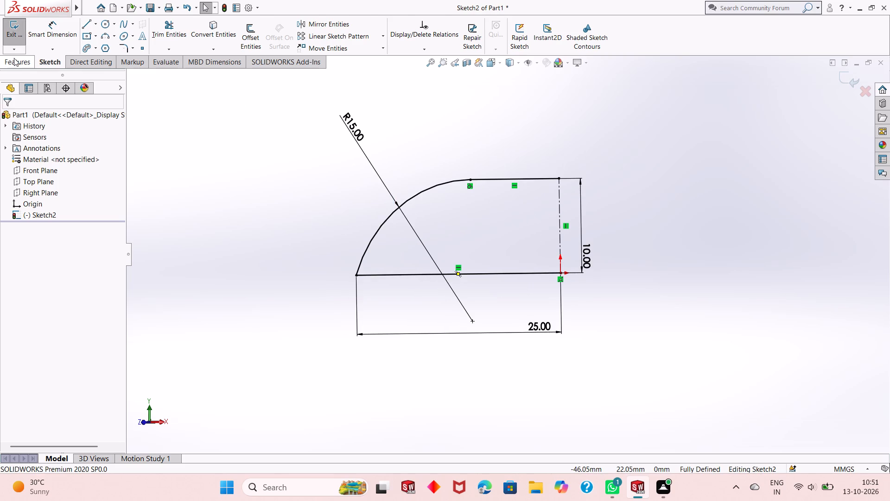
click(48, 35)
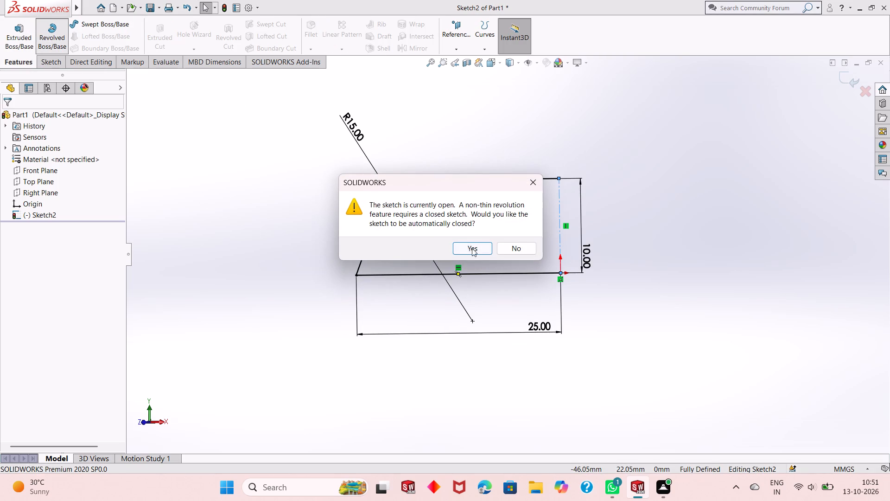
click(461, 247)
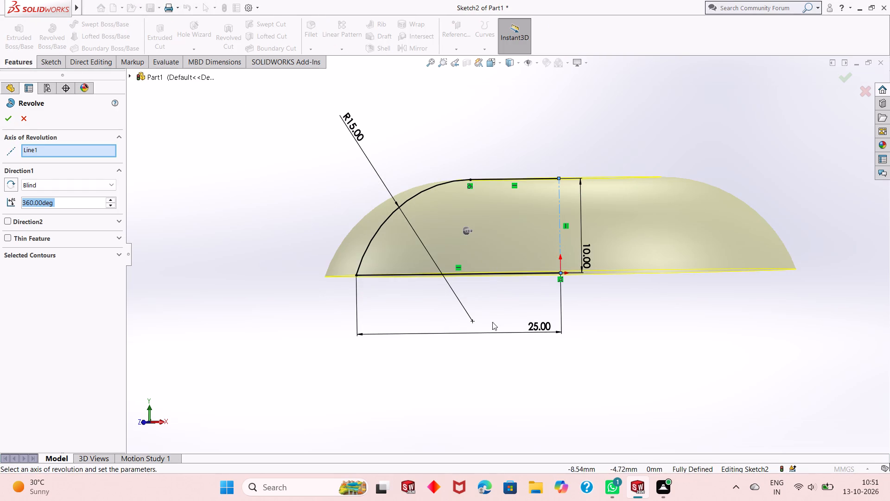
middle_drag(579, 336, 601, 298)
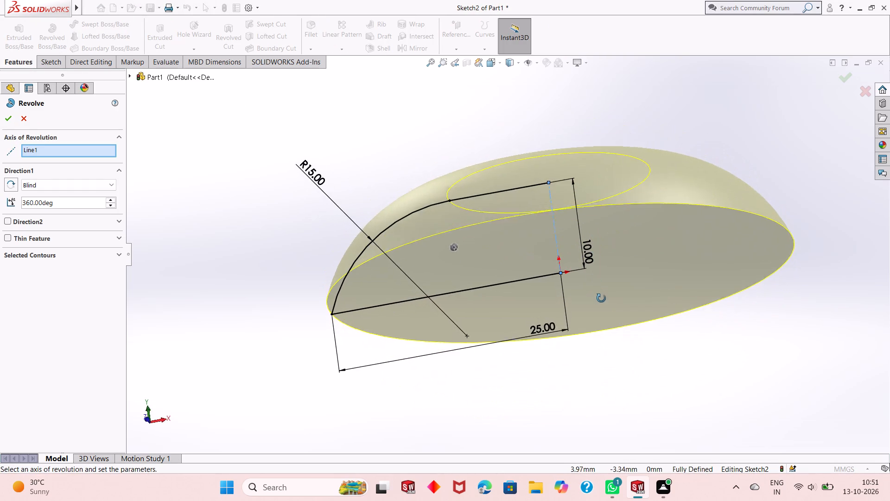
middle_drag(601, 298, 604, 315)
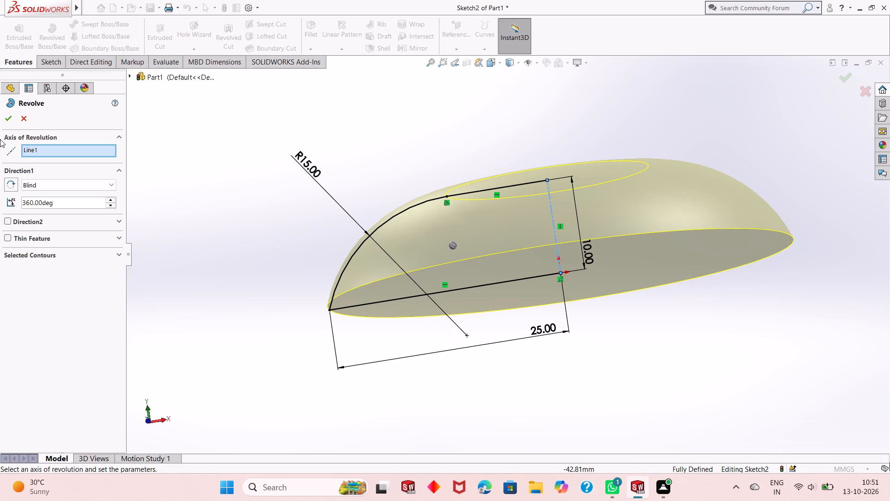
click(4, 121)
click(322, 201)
Examine the revolved body's curved side, flat top and underside from several angles.
middle_drag(474, 198, 495, 258)
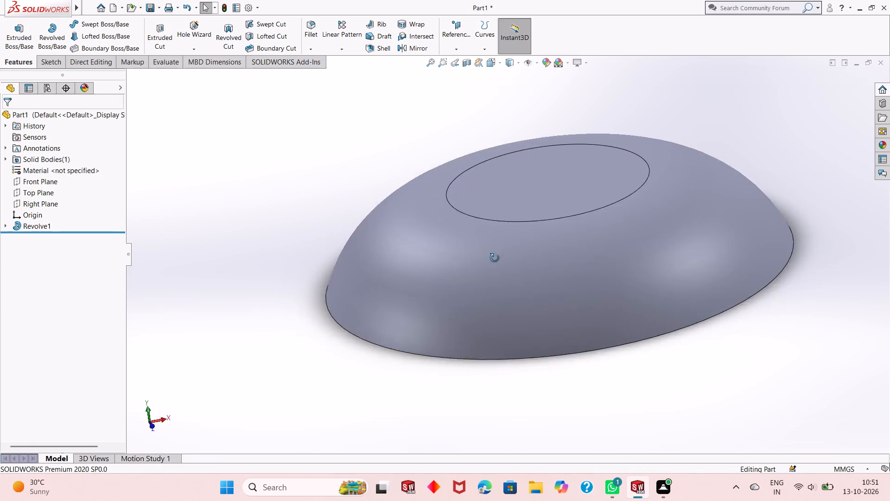
middle_drag(495, 258, 521, 265)
scroll(520, 265, up, 4)
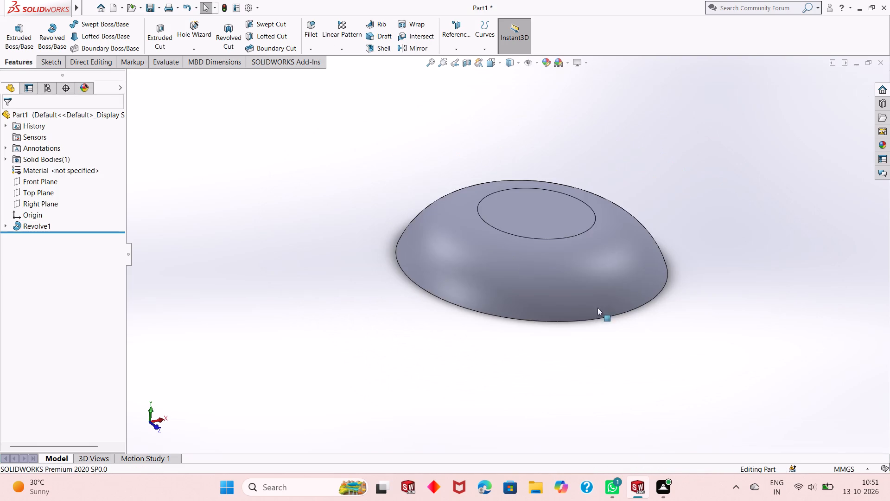
middle_drag(660, 329, 653, 300)
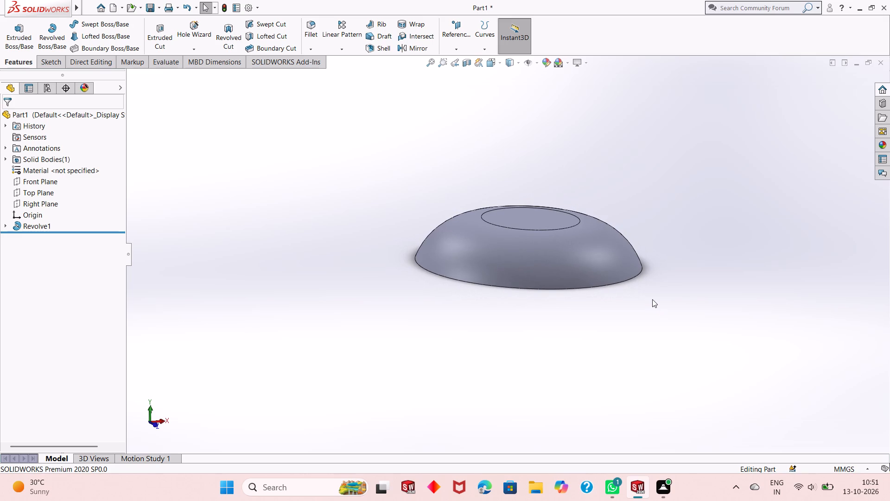
middle_drag(587, 293, 578, 255)
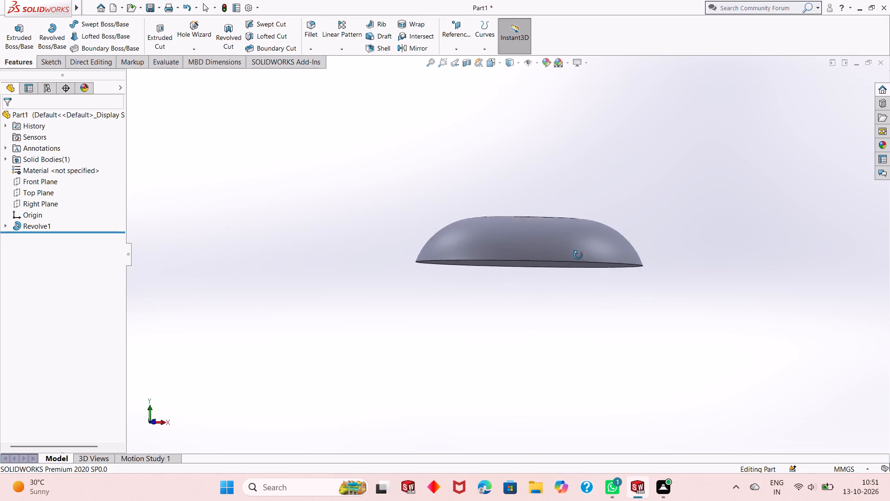
middle_drag(578, 255, 589, 235)
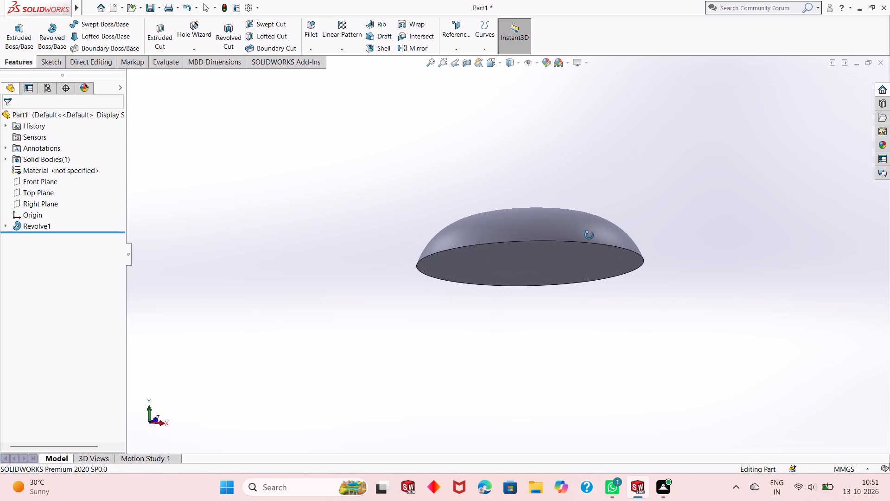
middle_drag(589, 235, 578, 353)
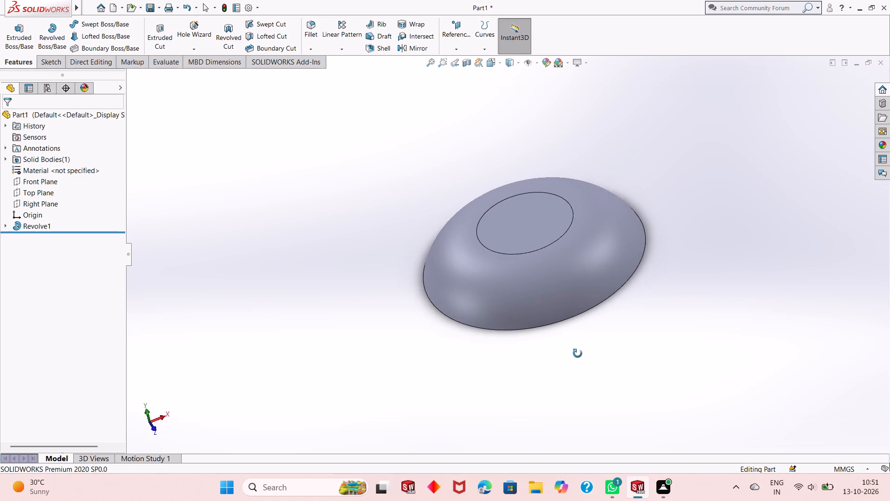
middle_drag(578, 353, 554, 367)
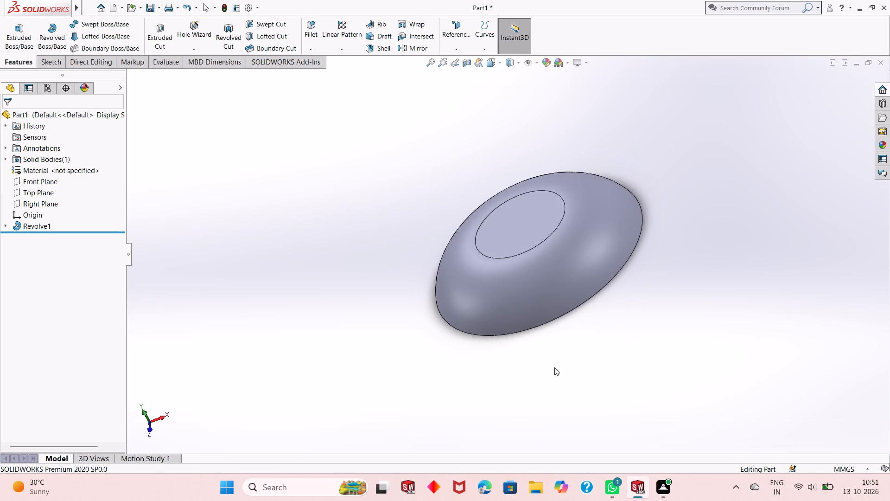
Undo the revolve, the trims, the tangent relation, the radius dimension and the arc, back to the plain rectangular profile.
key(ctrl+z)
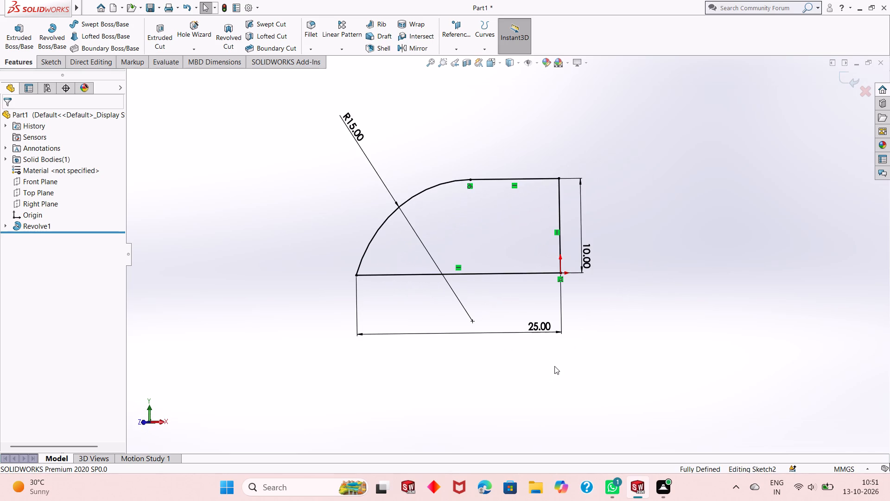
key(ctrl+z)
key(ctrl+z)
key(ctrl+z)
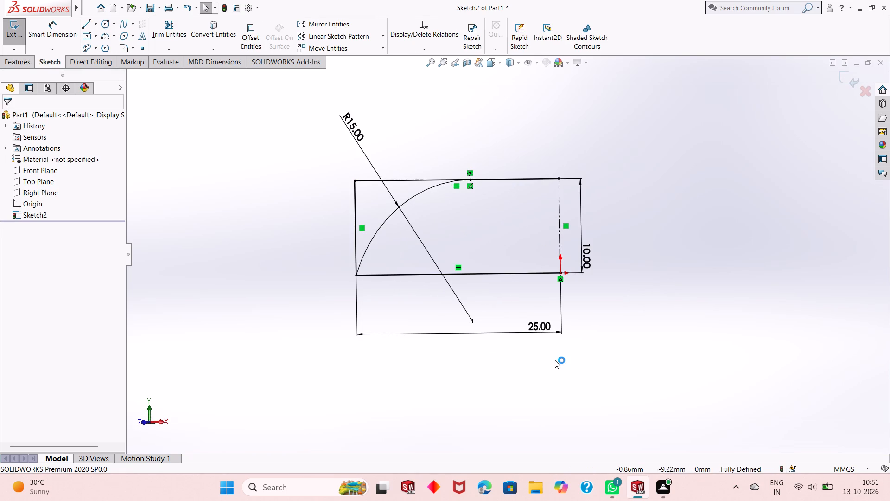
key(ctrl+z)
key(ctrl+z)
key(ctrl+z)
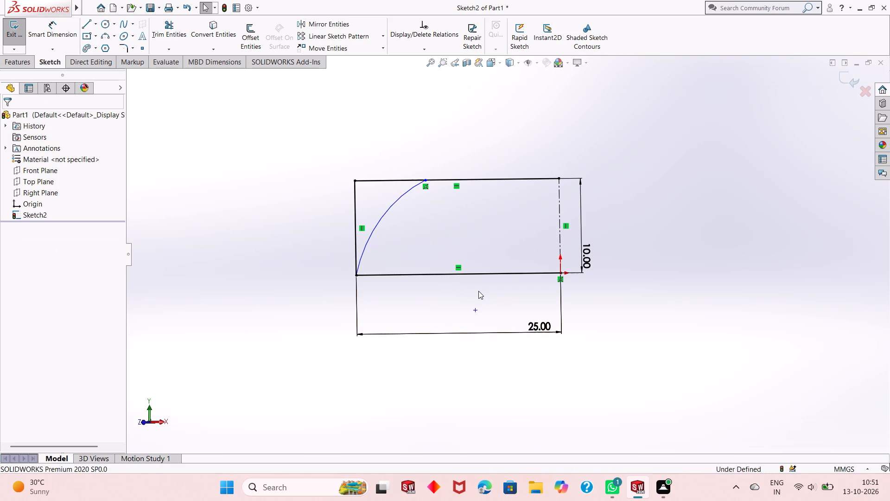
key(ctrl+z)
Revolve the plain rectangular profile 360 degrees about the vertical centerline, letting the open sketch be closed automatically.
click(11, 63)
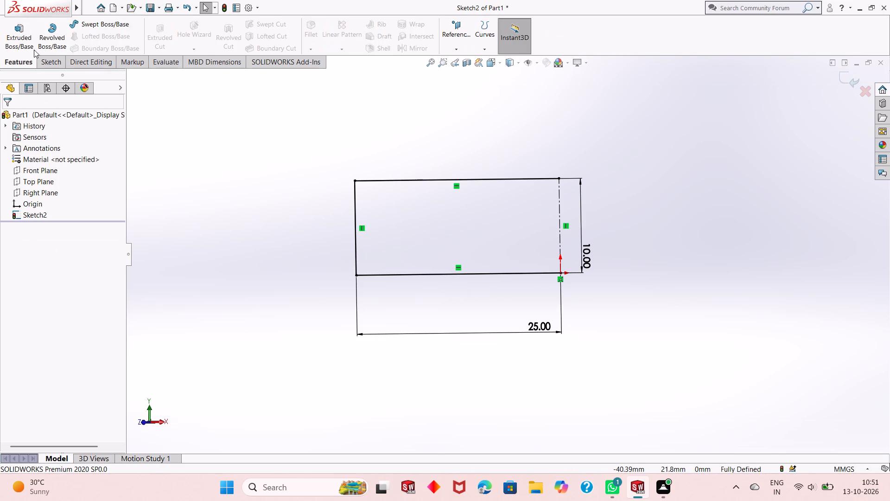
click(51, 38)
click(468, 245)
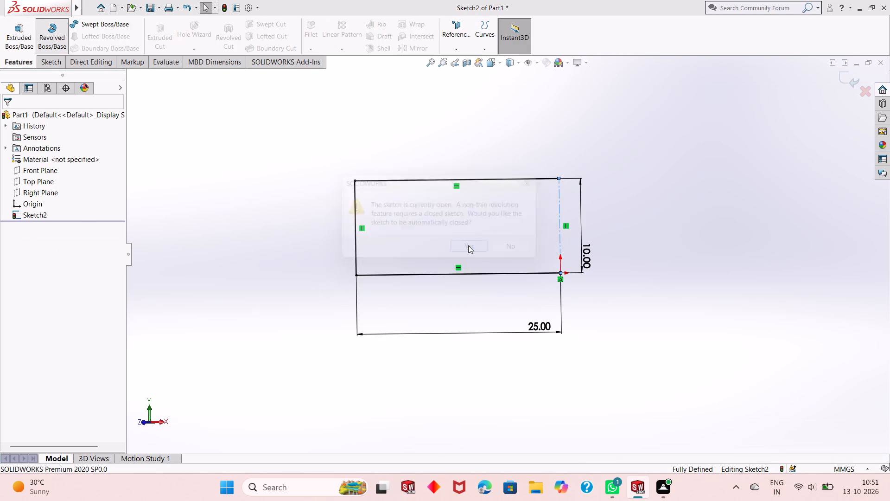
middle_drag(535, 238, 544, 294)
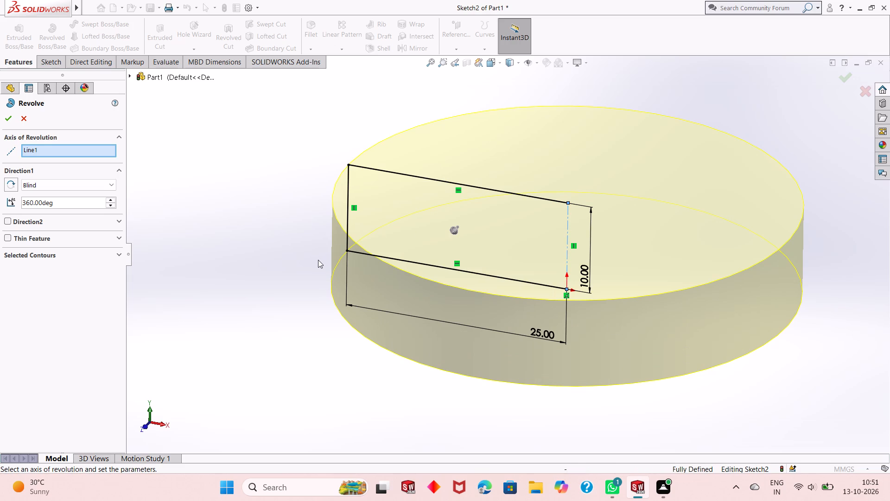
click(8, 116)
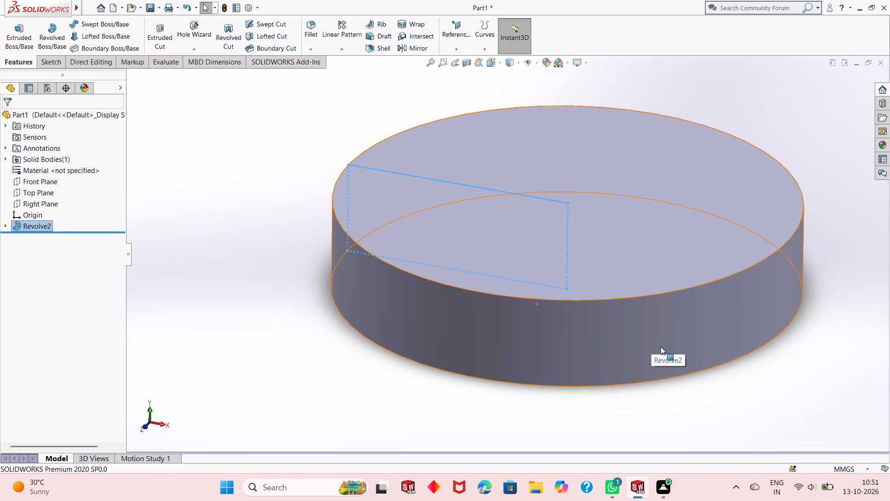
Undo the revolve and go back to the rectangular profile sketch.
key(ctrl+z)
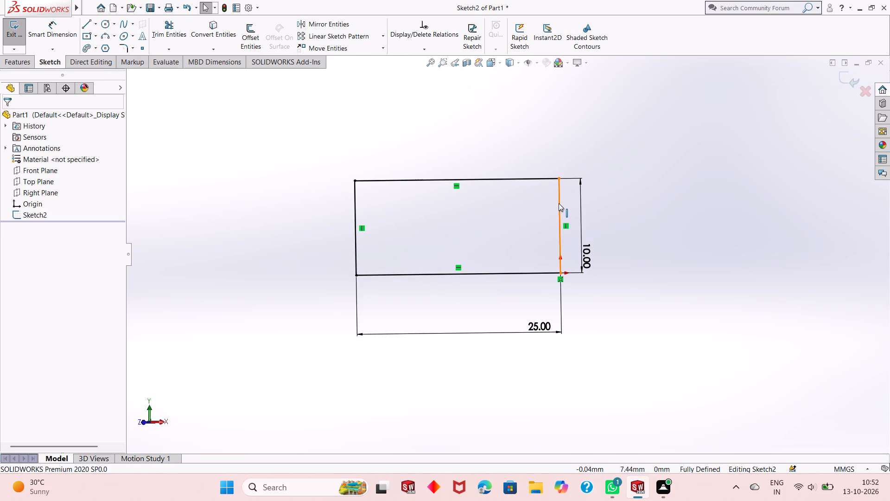
Draw a rectangular outline on the other side of the centerline: 25 mm horizontally from the origin, up about 10 mm, and back to the centerline's top.
click(89, 24)
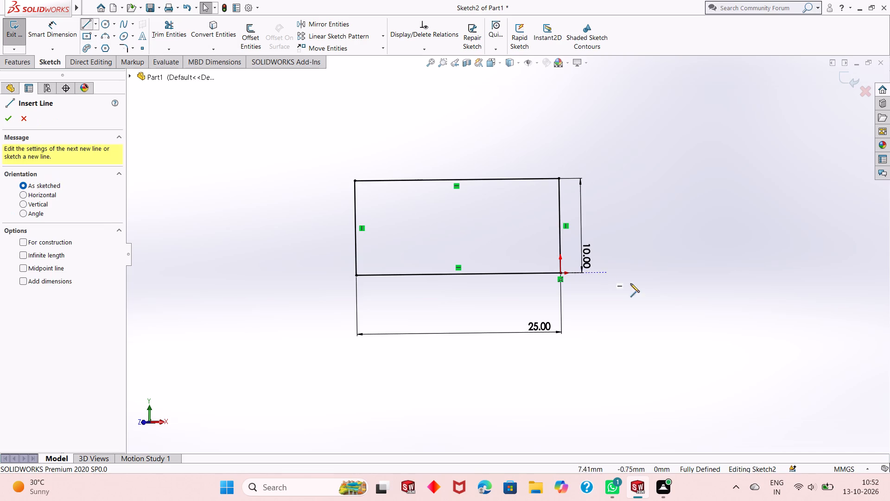
click(562, 272)
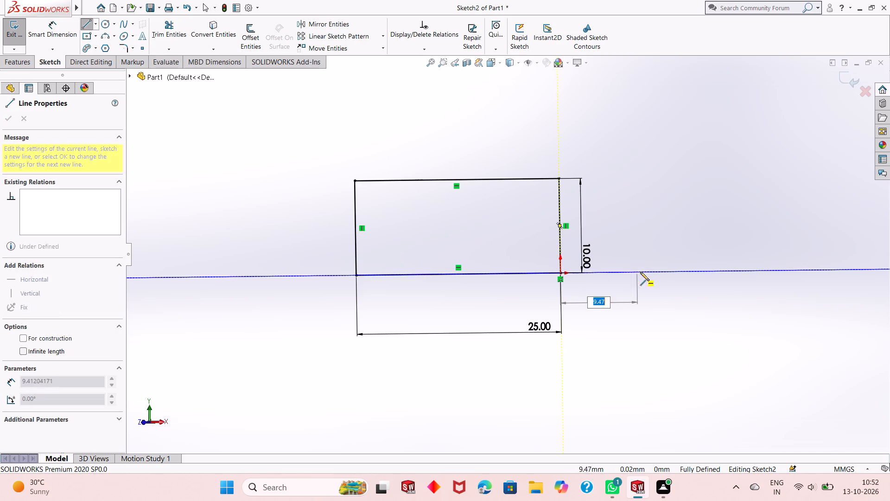
text(25)
key(Return)
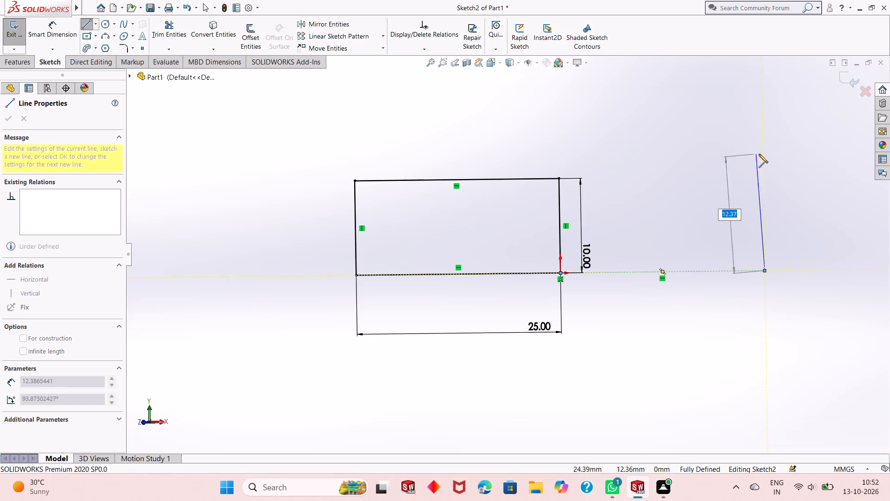
click(763, 175)
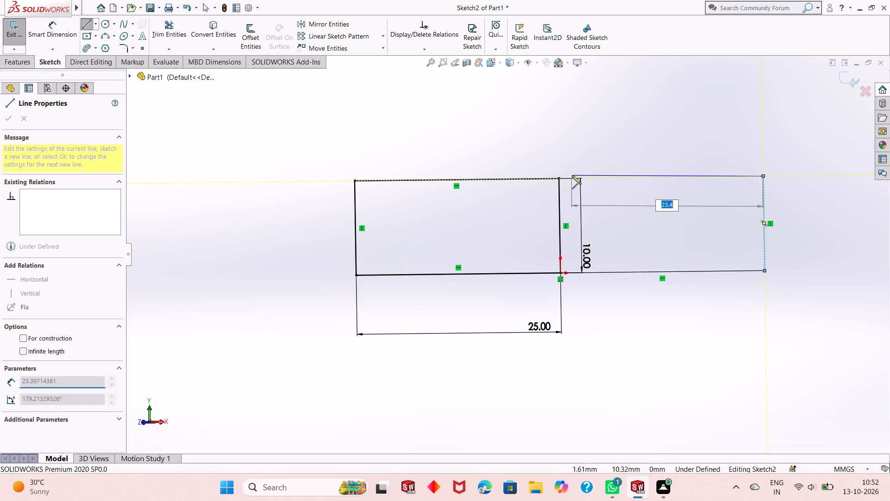
click(560, 179)
right_click(572, 144)
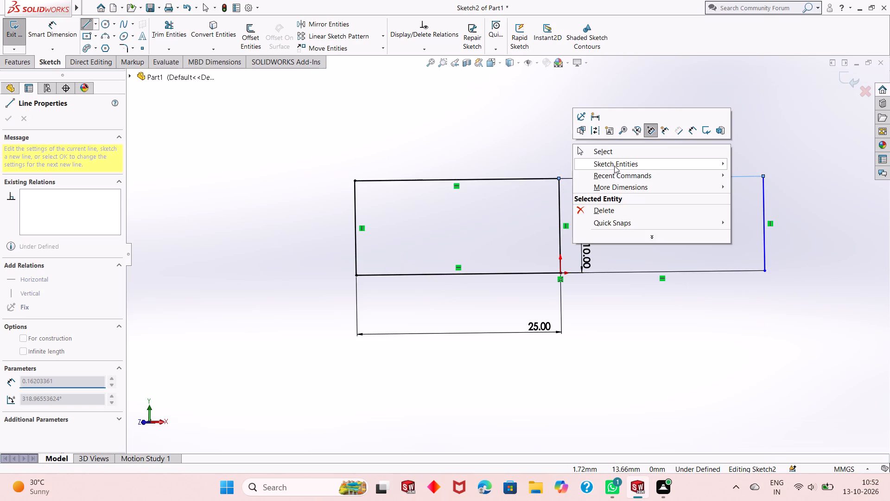
click(623, 149)
Delete the vertical closing line and the overlapping vertical centerline at the origin, leaving one full-width rectangle.
right_click(557, 207)
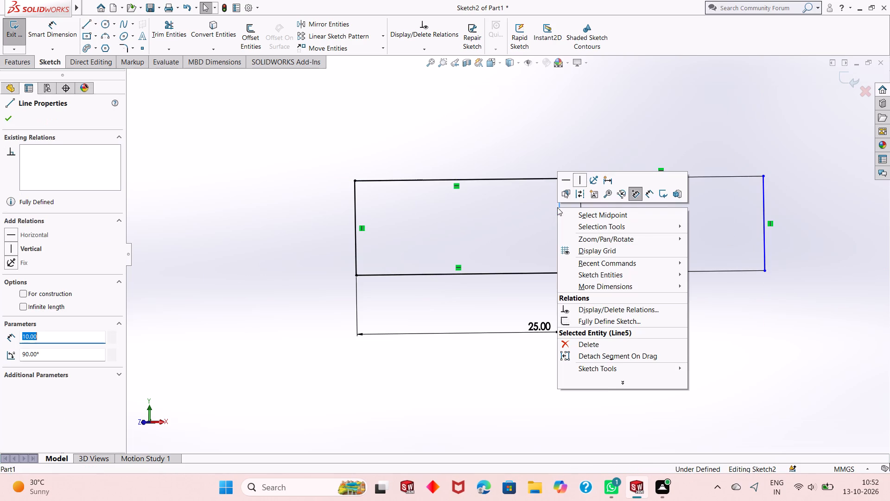
click(596, 343)
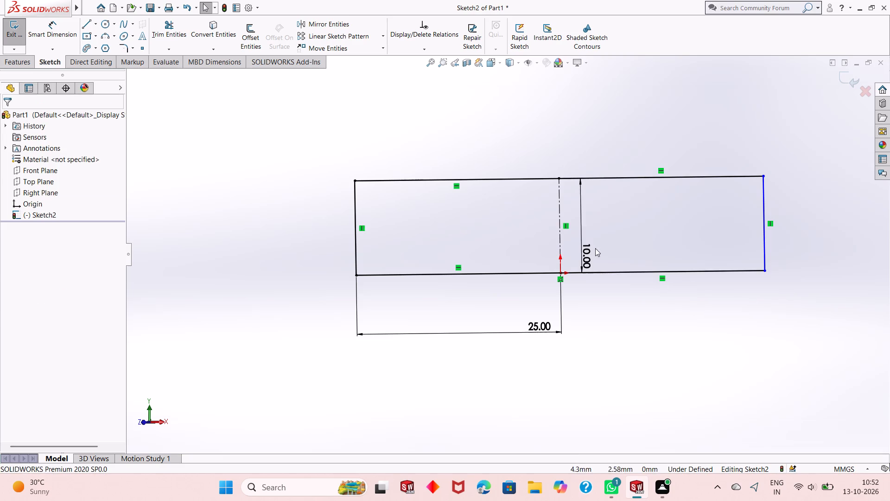
click(561, 219)
right_click(561, 219)
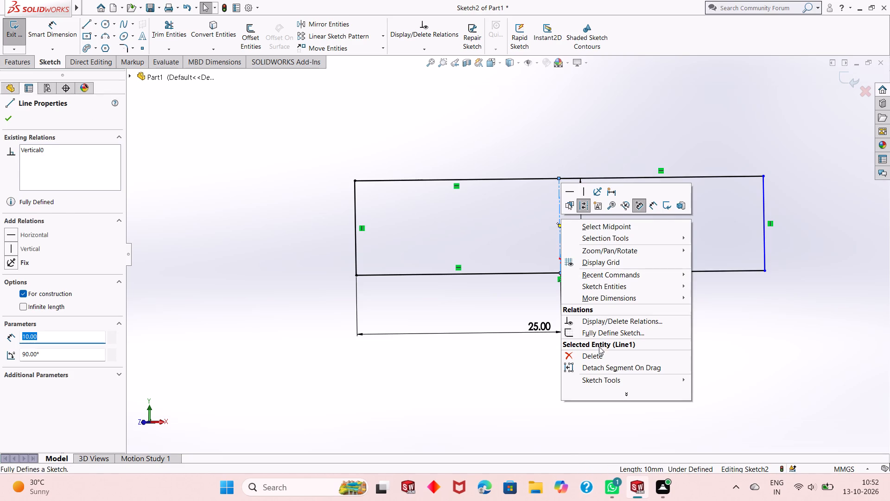
click(599, 351)
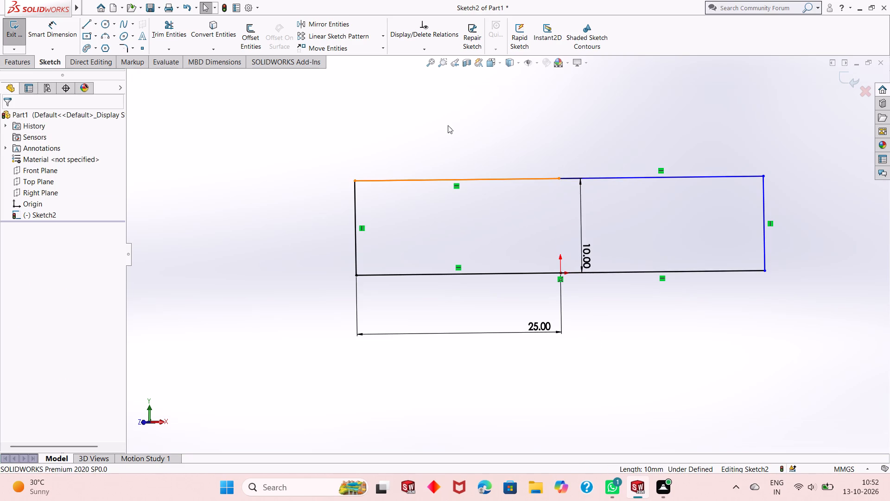
Dimension the left half of the rectangle's top edge at 25 mm.
click(71, 28)
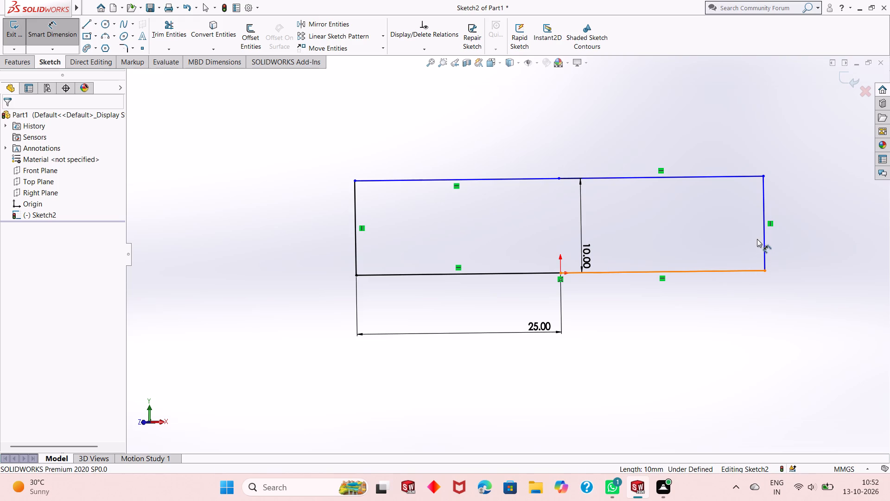
click(532, 178)
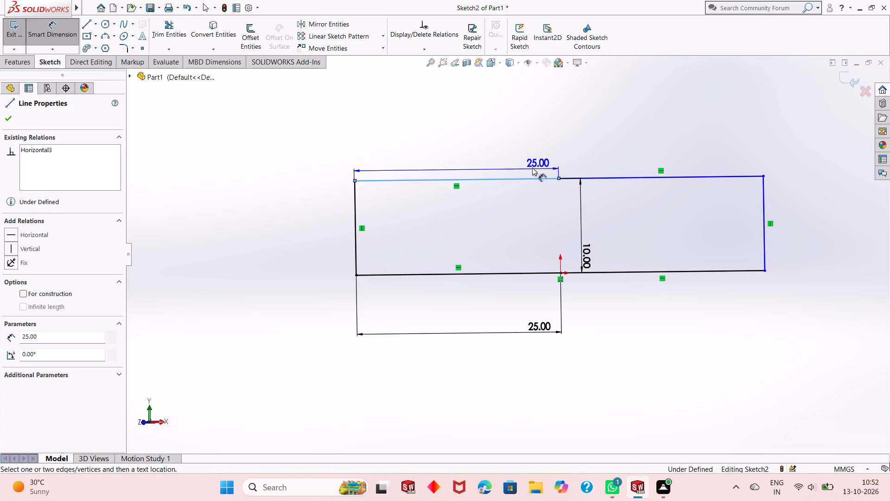
click(532, 159)
click(491, 144)
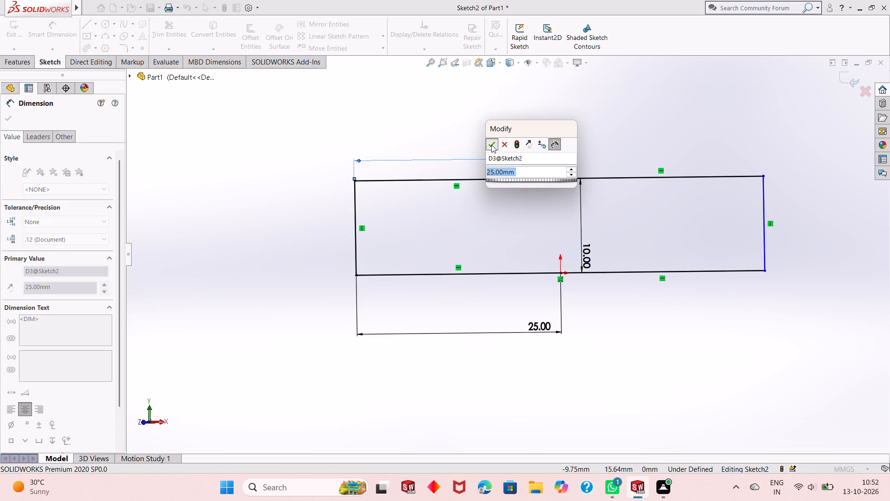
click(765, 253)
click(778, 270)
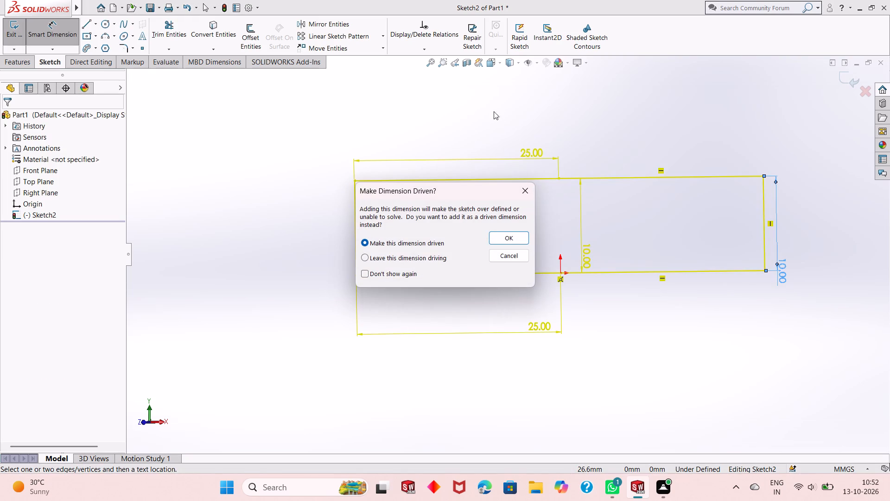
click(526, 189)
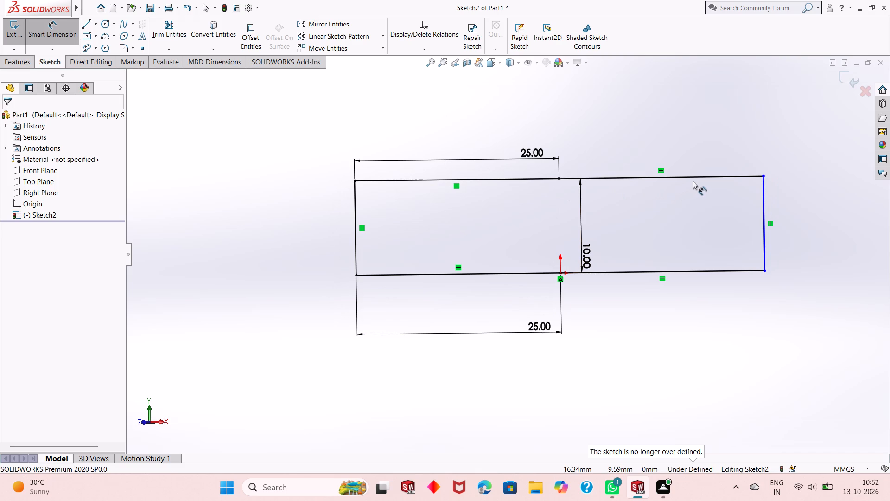
Dimension the right half of the rectangle's top edge at 25 mm.
click(698, 179)
click(709, 164)
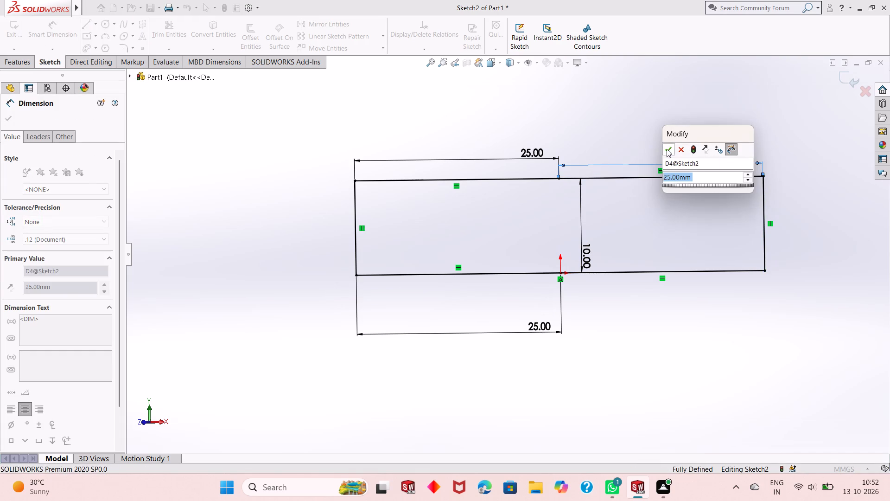
click(667, 149)
right_click(403, 98)
click(432, 127)
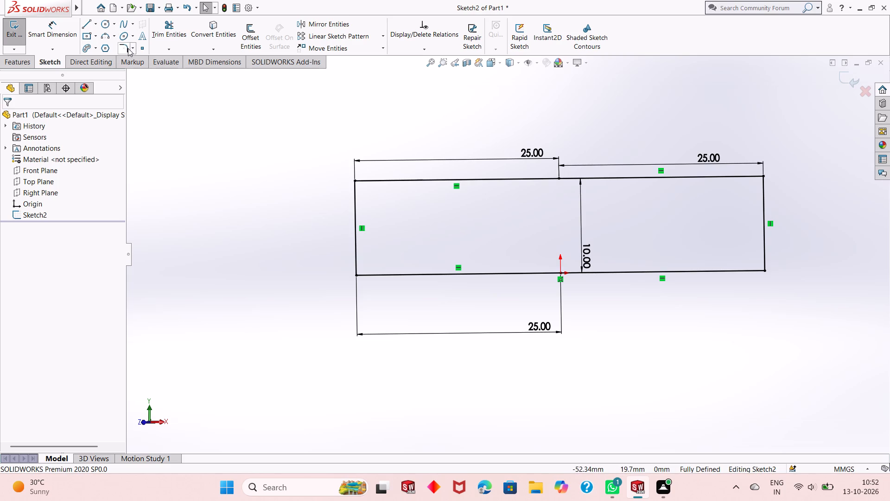
Draw a three-point arc of 15 mm radius at each end of the rectangle, from the bottom outer corner to the top edge.
click(108, 36)
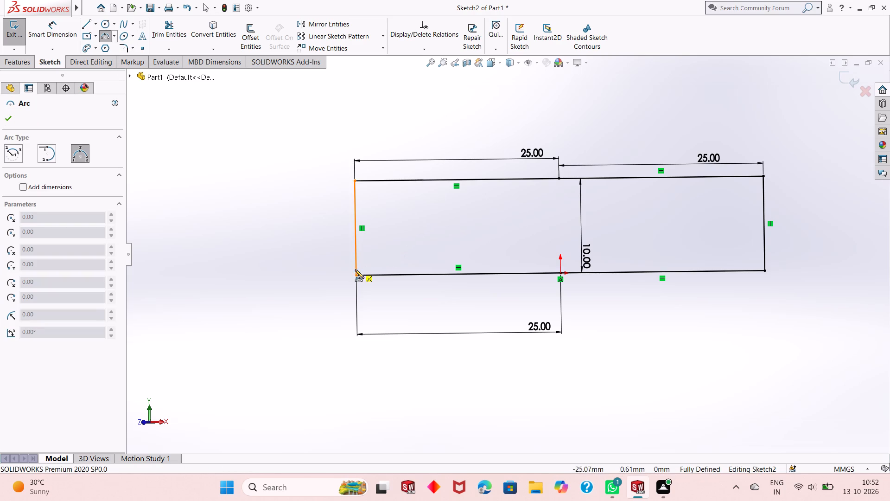
click(358, 276)
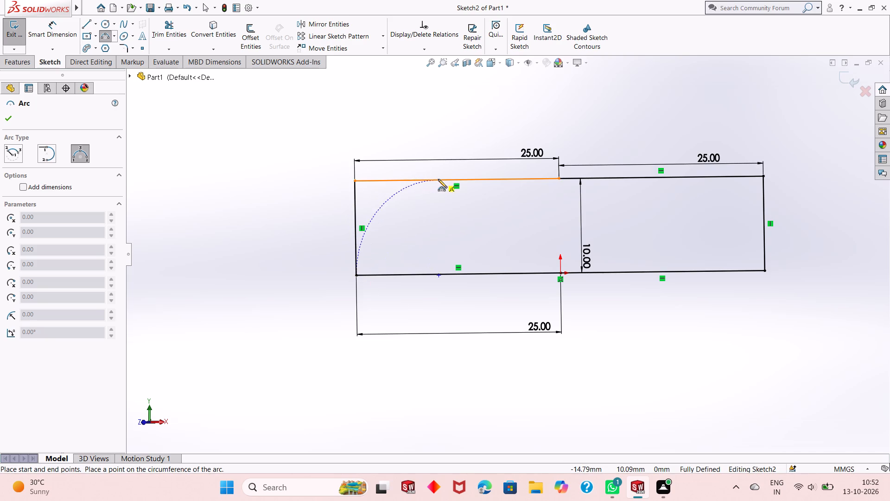
click(439, 180)
text(15)
key(Return)
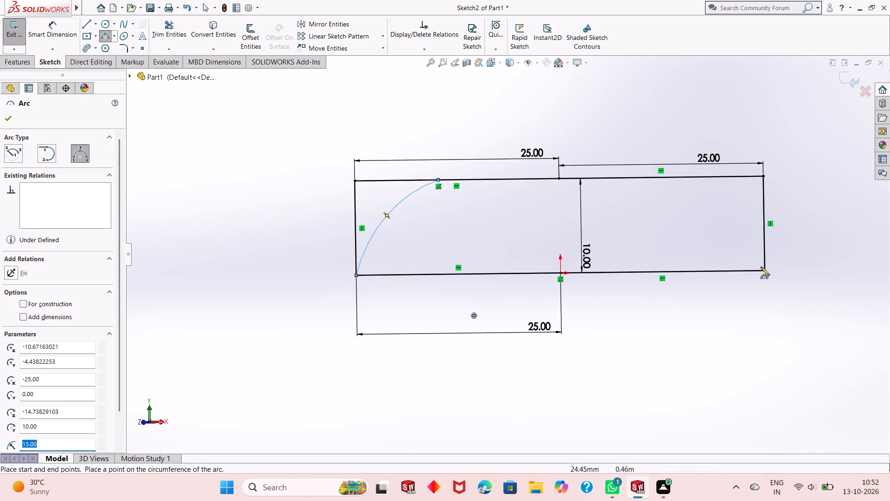
click(764, 269)
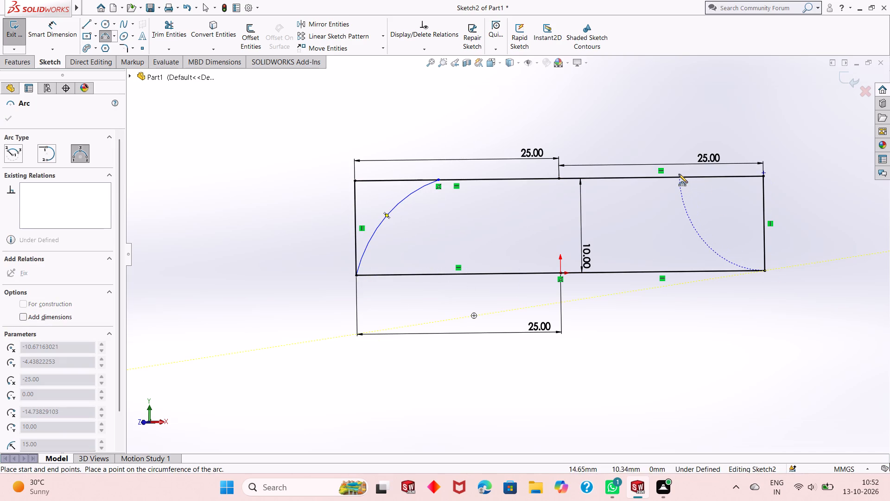
click(677, 175)
text(15)
key(Return)
right_click(720, 123)
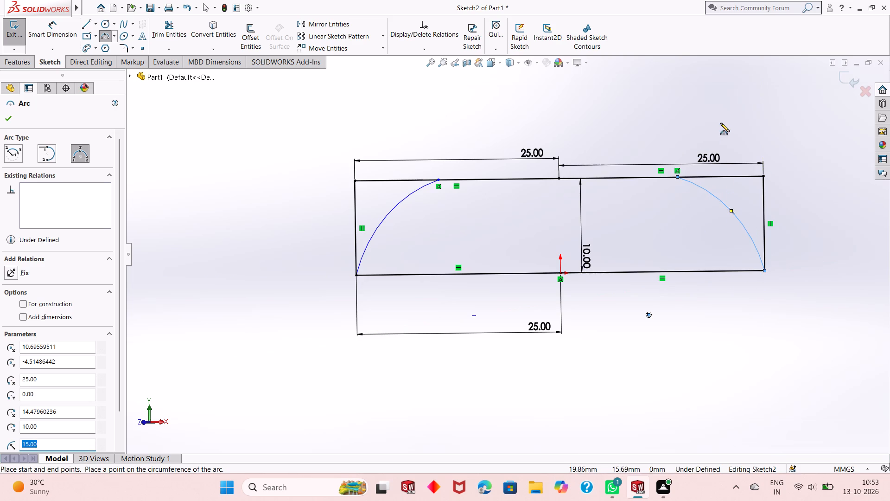
click(736, 130)
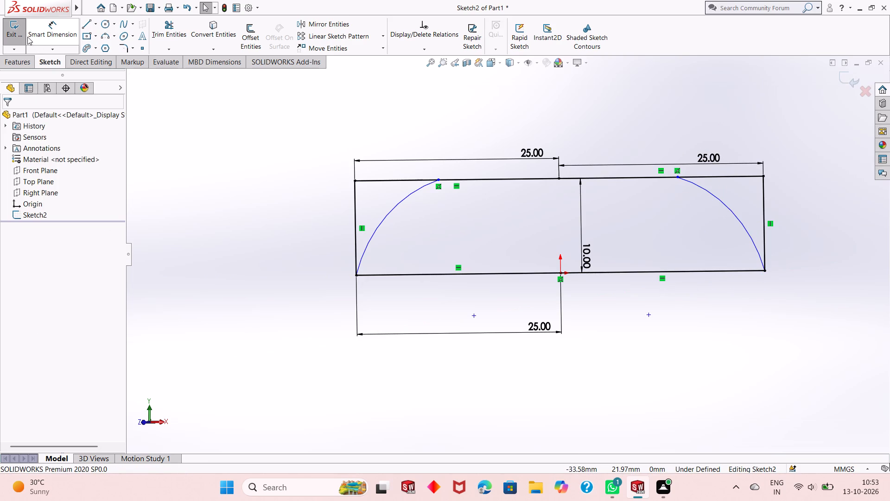
Add a 15 mm radius dimension to each of the two arcs.
click(27, 37)
click(379, 223)
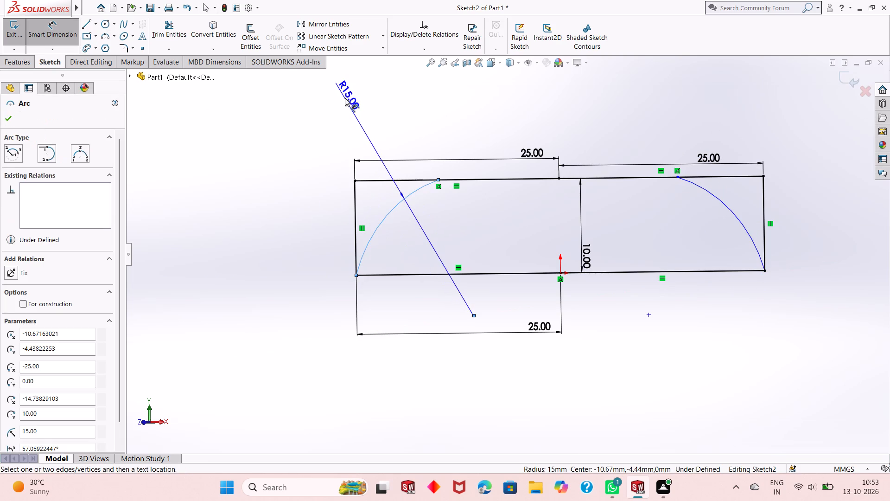
click(345, 98)
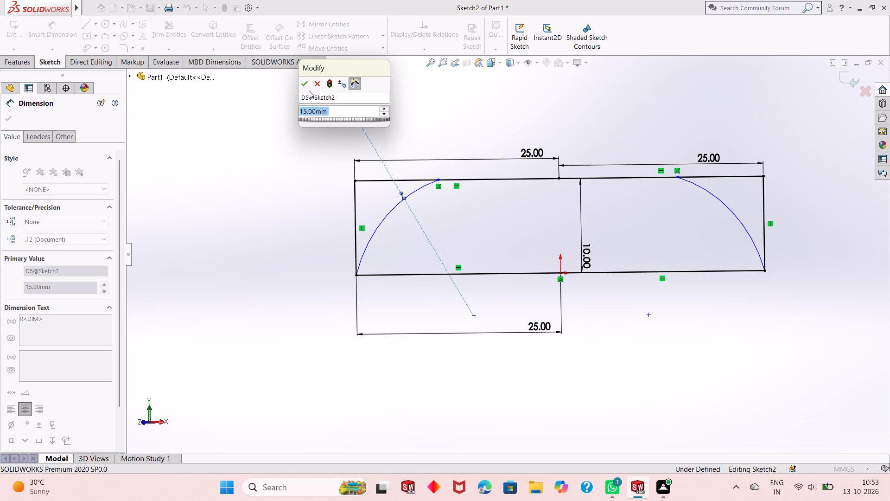
click(309, 90)
click(306, 86)
click(714, 198)
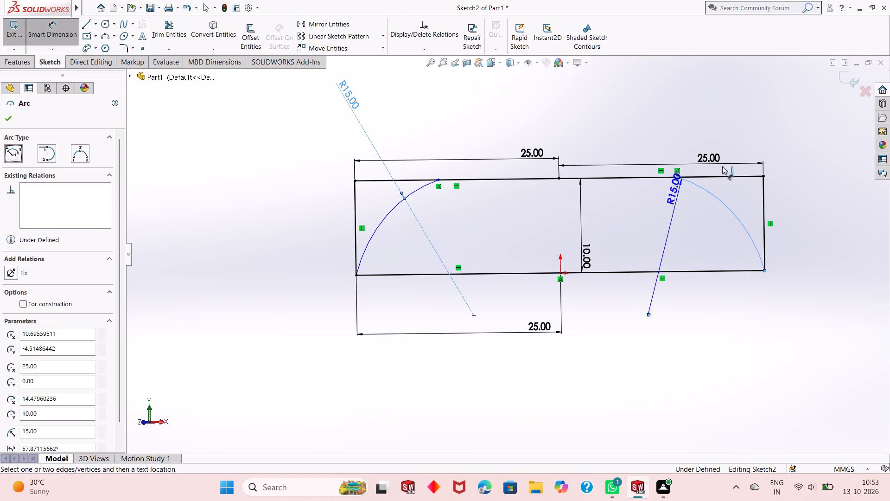
click(756, 122)
click(720, 111)
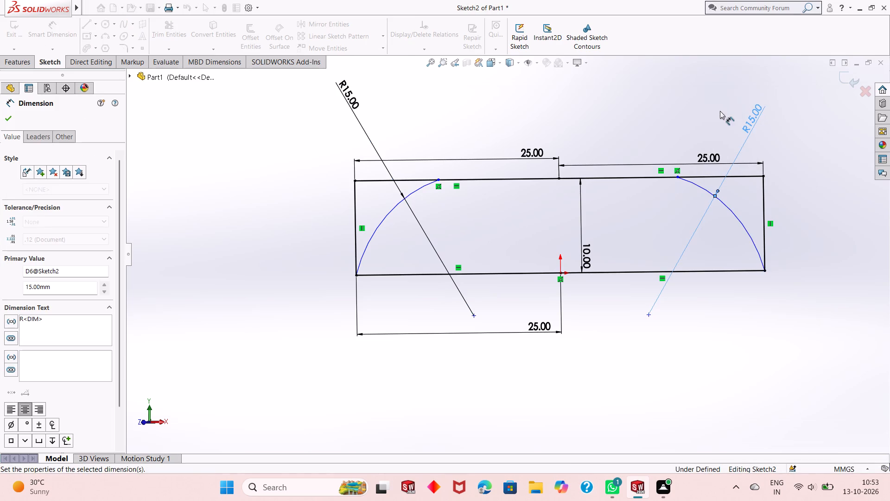
right_click(640, 87)
click(663, 122)
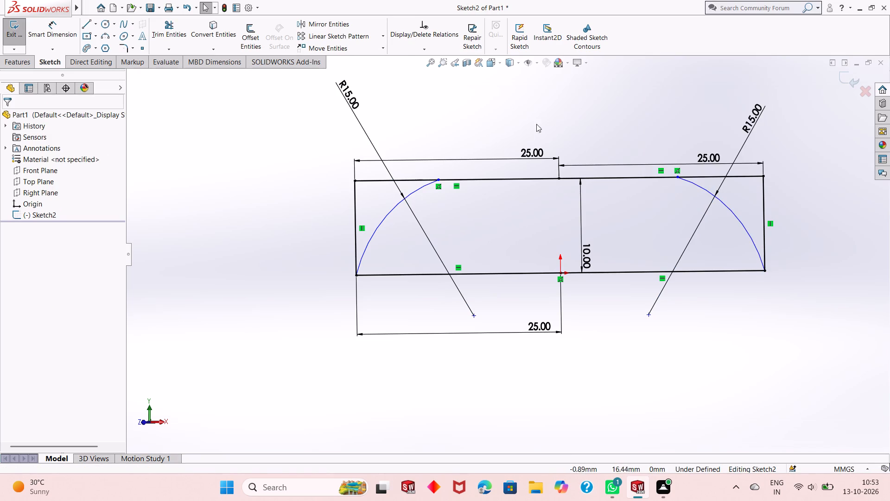
Make the arc at the rectangle's left end tangent to the top edge on that side.
click(379, 225)
ctrl+click(483, 181)
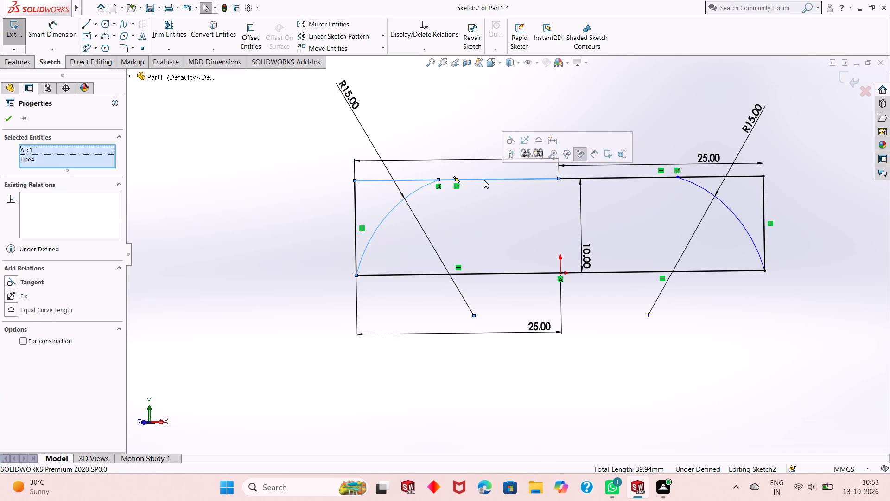
click(509, 140)
click(4, 122)
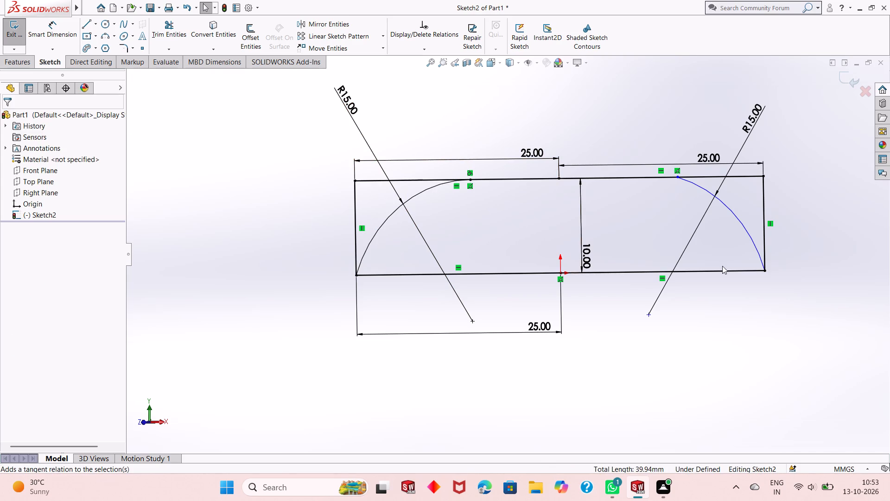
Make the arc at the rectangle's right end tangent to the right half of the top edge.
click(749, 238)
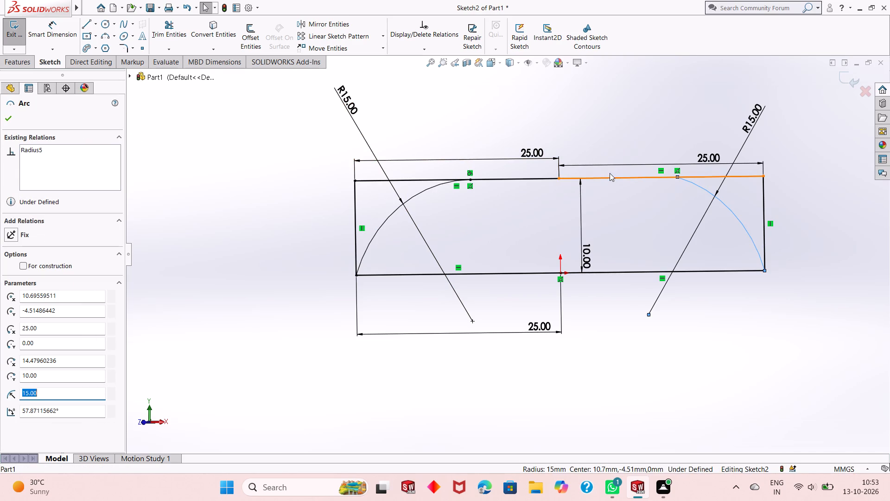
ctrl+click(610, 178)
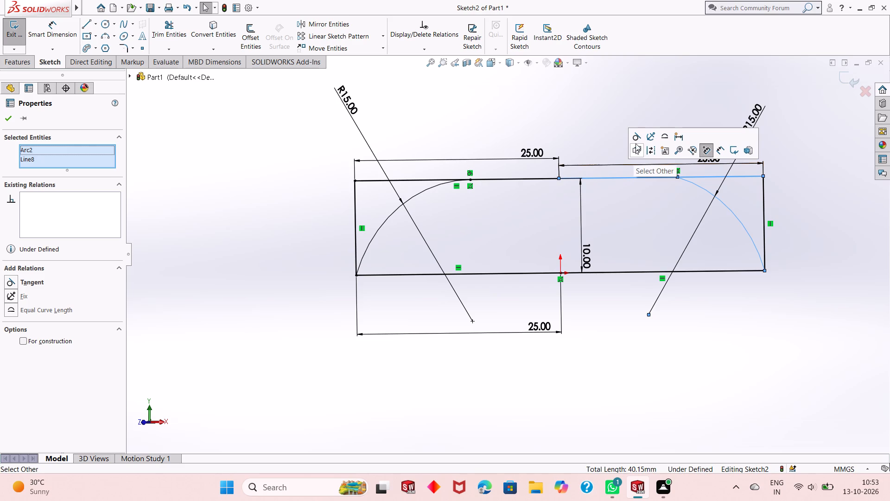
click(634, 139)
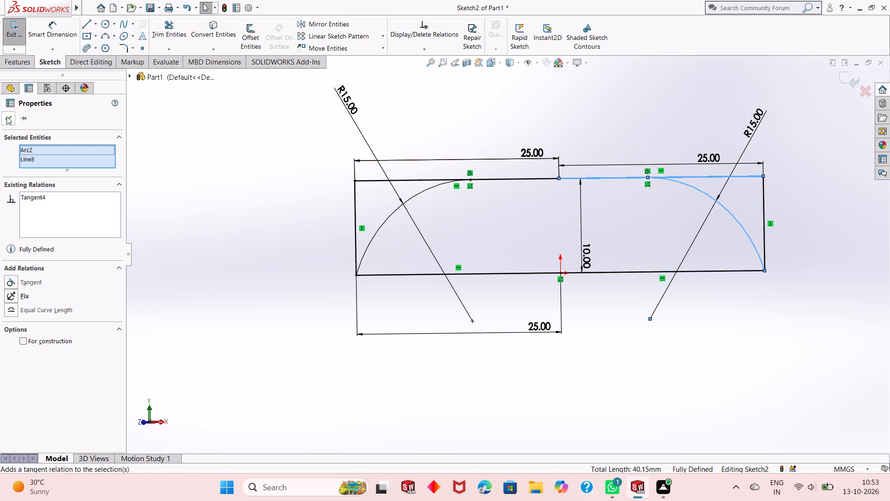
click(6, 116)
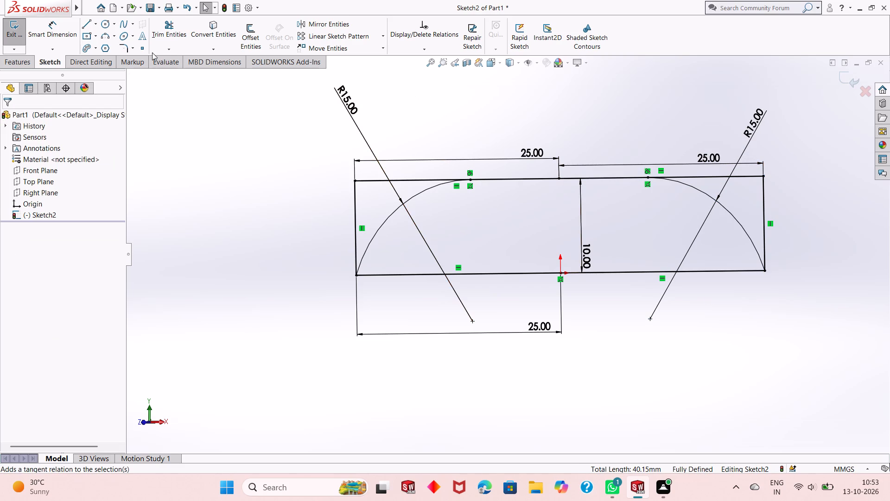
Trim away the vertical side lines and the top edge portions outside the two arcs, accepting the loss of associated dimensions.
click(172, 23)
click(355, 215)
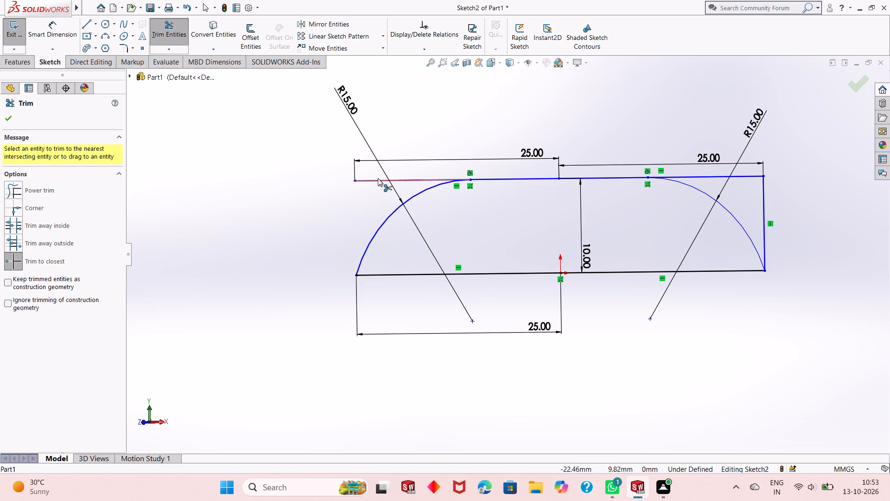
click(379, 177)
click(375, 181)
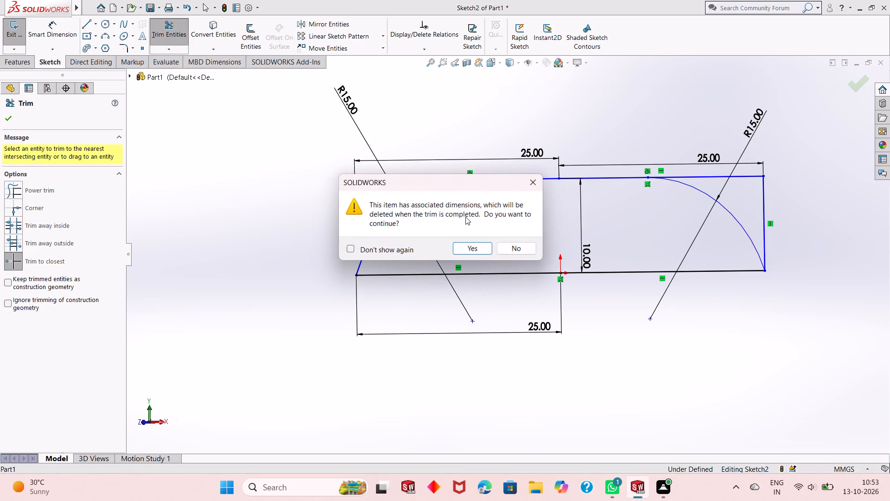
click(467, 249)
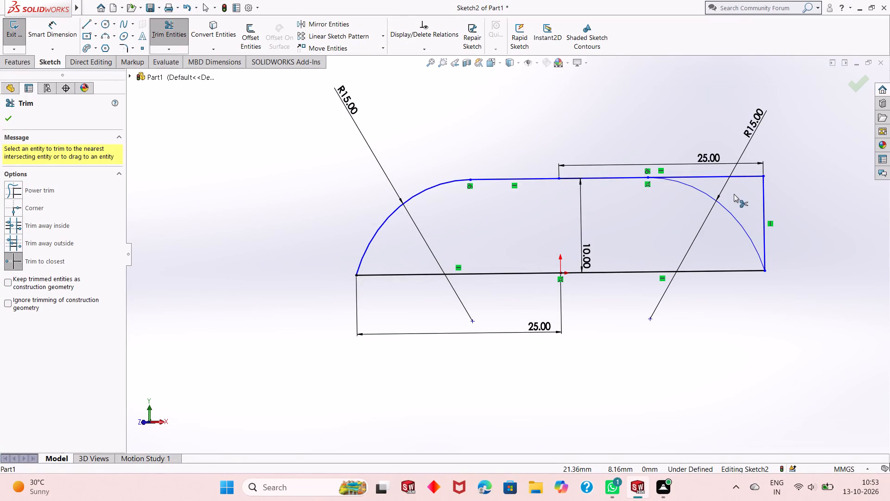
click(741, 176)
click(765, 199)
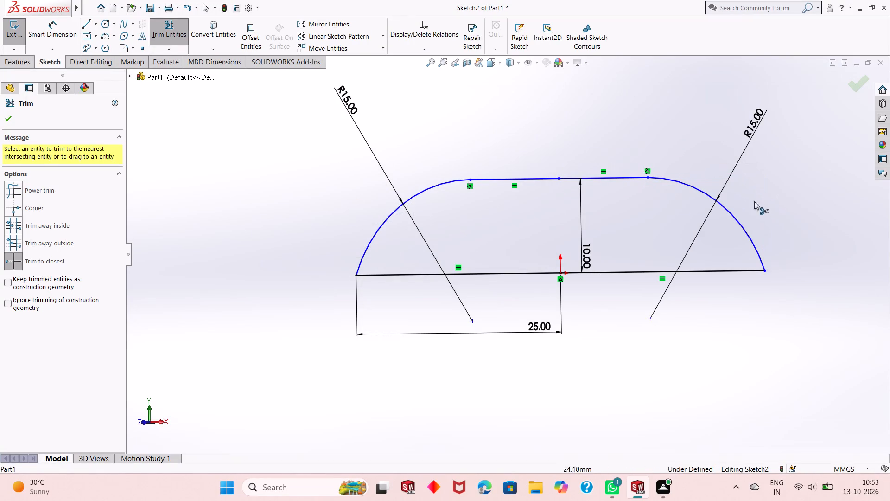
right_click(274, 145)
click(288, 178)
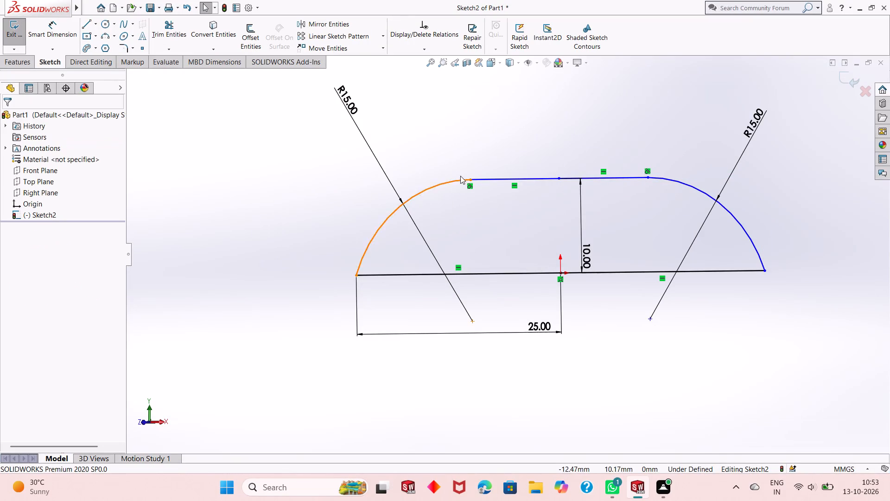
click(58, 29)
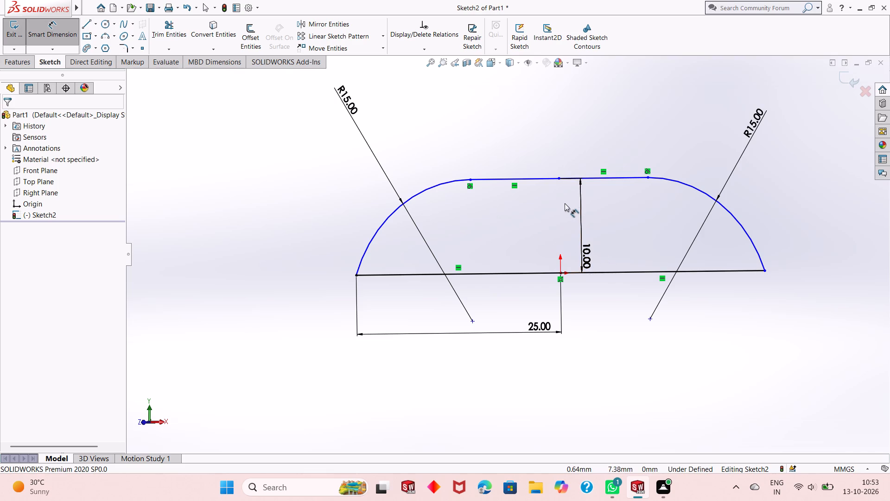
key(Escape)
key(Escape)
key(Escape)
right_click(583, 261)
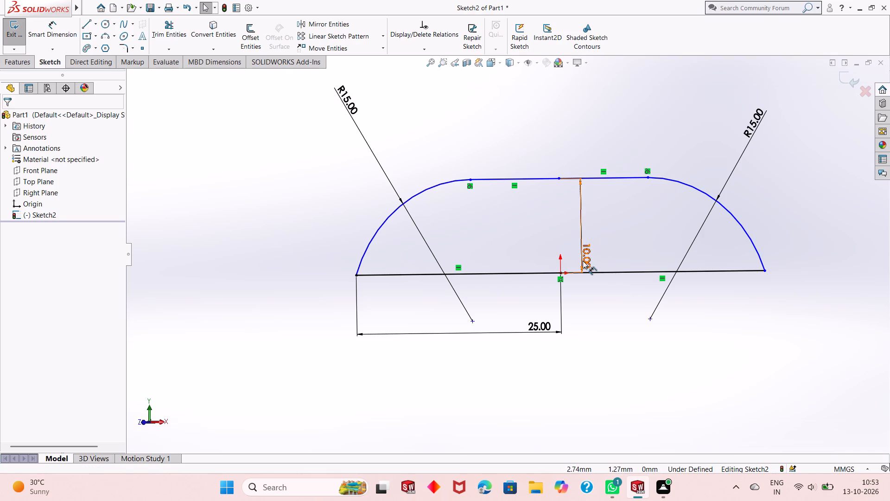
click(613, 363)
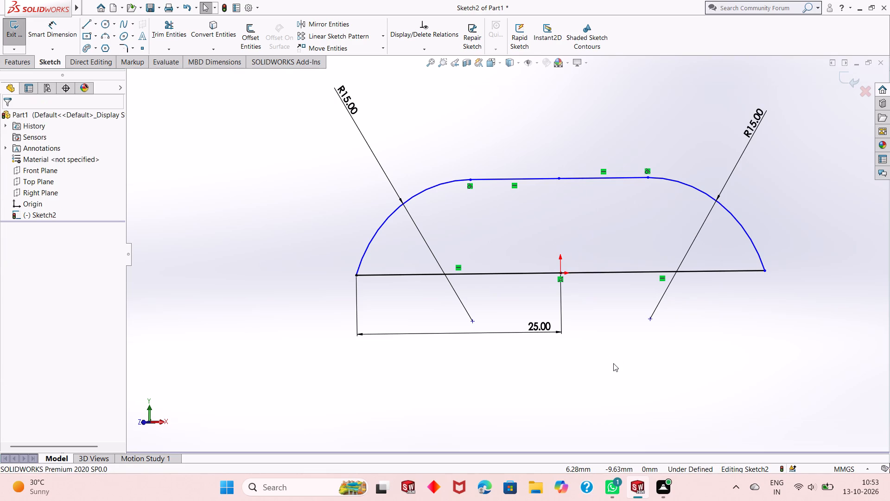
Undo the trims, tangent relations, radius dimensions and both end arcs, going back to the plain dimensioned rectangle.
key(ctrl+z)
key(ctrl+z)
key(ctrl+z)
key(ctrl+z)
key(ctrl+z)
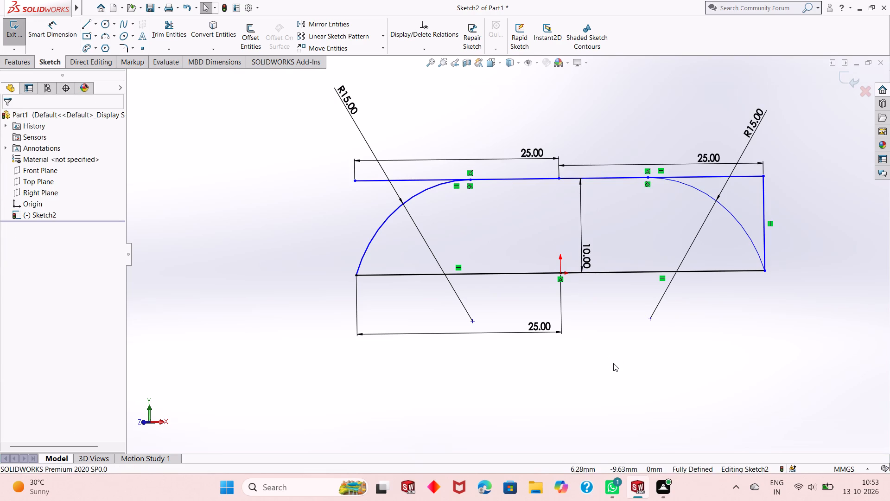
key(ctrl+z)
key(ctrl+z)
key(ctrl+z)
key(ctrl+z)
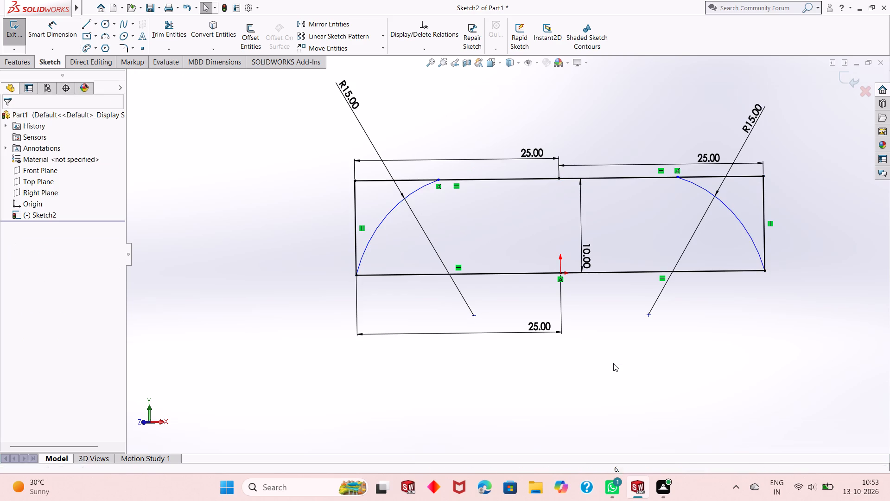
key(ctrl+z)
key(ctrl+z)
key(ctrl+z)
key(ctrl+z)
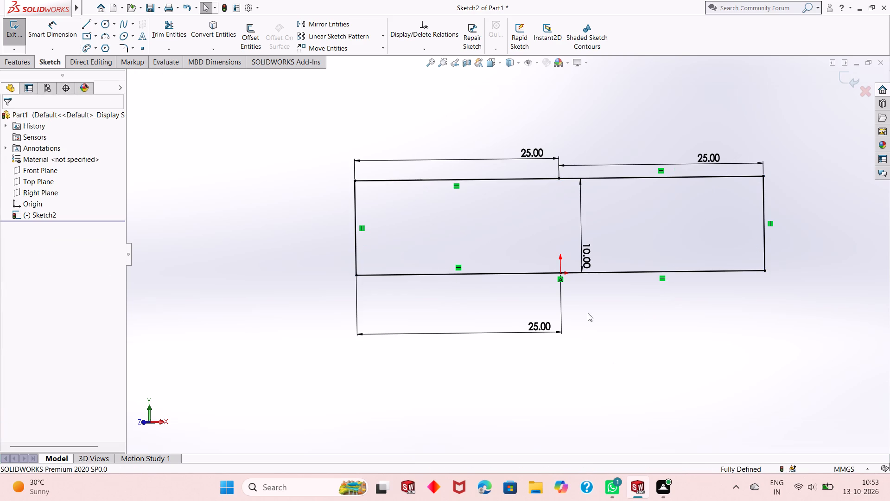
Delete both halves of the rectangle's split top edge along with their associated dimensions.
right_click(515, 178)
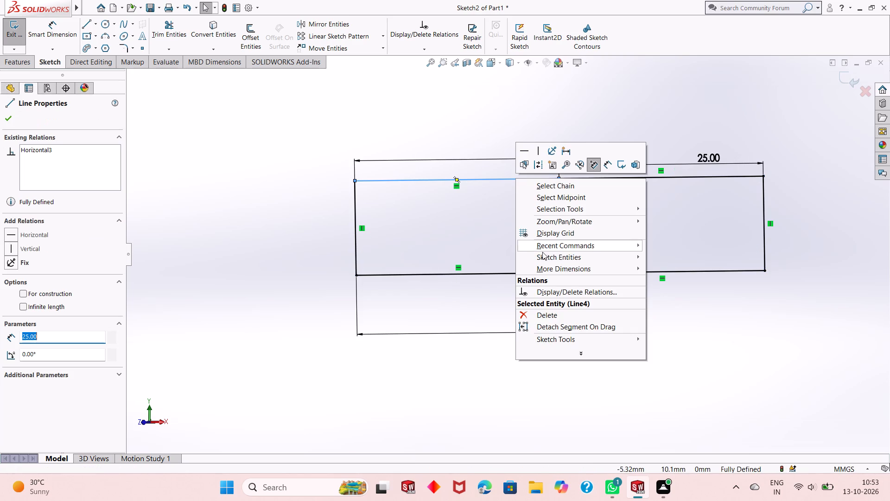
click(534, 314)
right_click(611, 179)
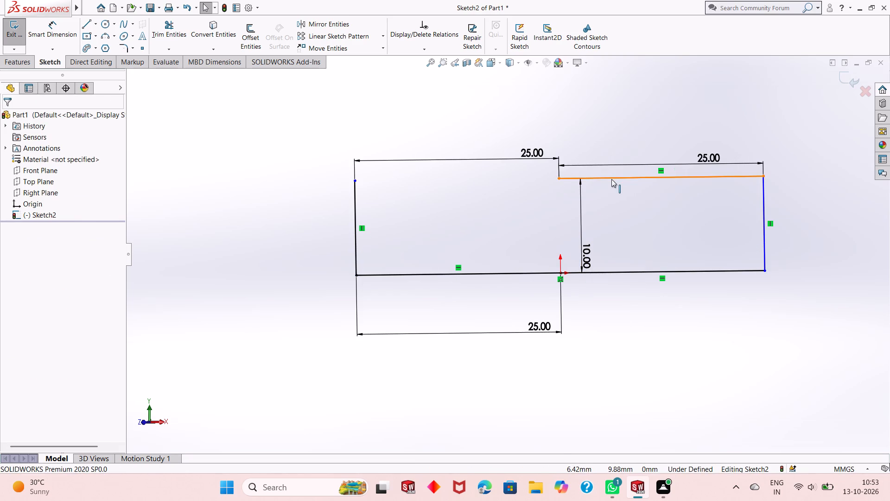
click(624, 323)
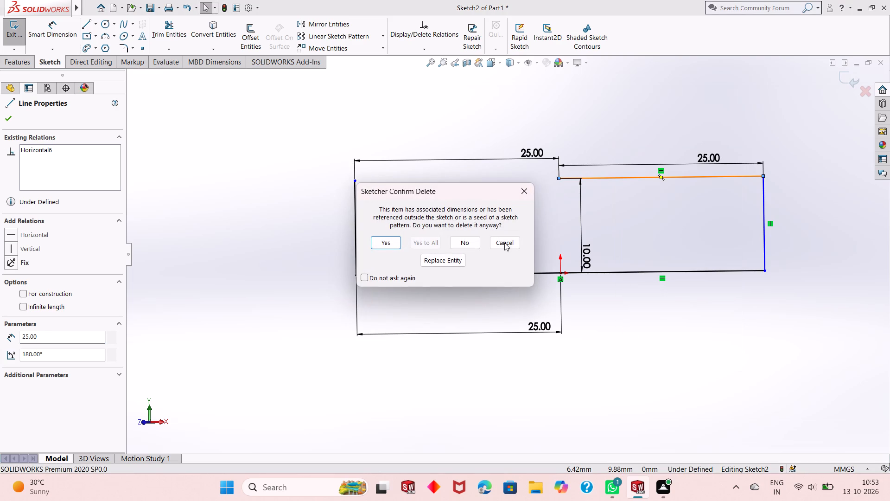
click(385, 244)
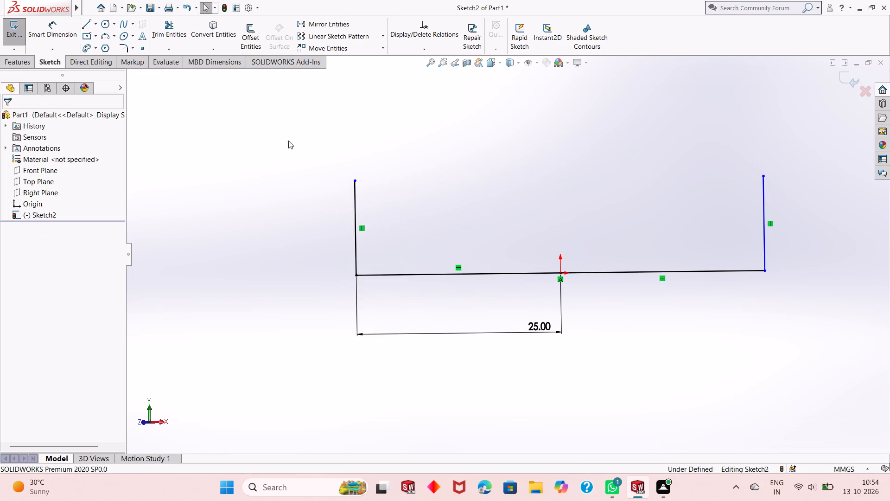
Draw one continuous 50 mm horizontal line joining the upper ends of the two vertical sides.
click(83, 24)
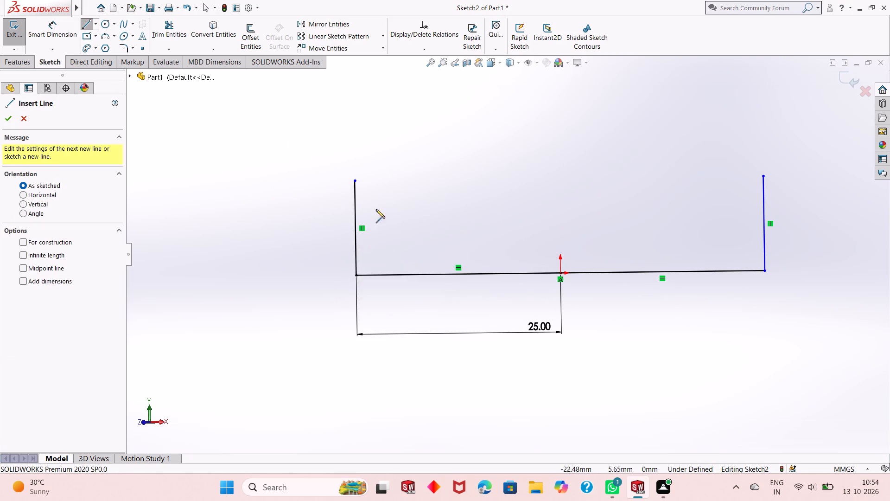
click(356, 183)
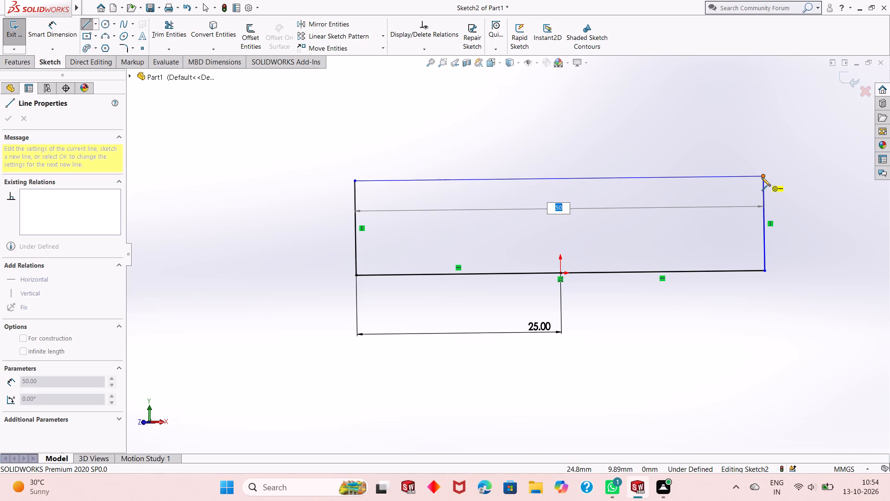
click(762, 177)
right_click(762, 177)
click(770, 180)
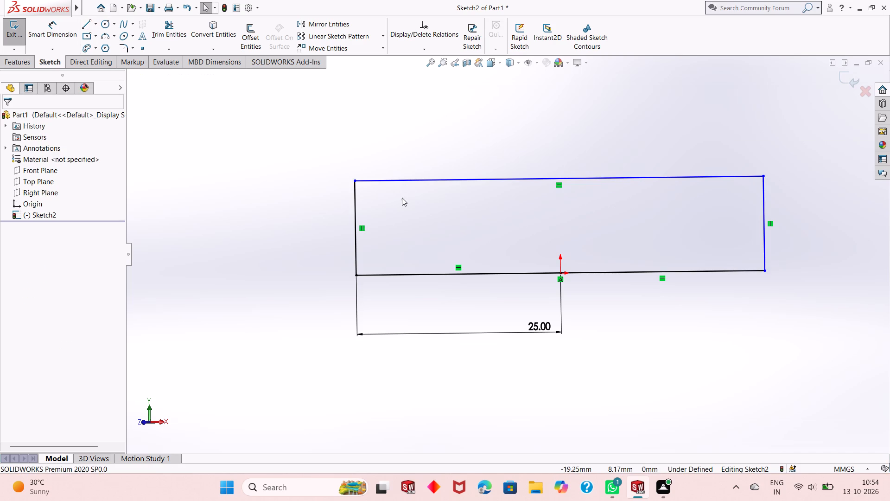
Dimension the rectangle's left side at 10 mm and its new top edge at 50 mm.
click(68, 33)
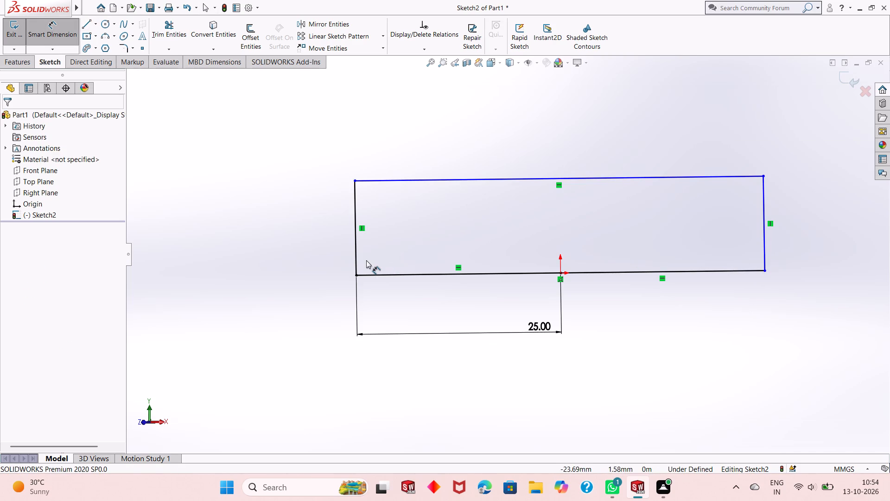
click(357, 246)
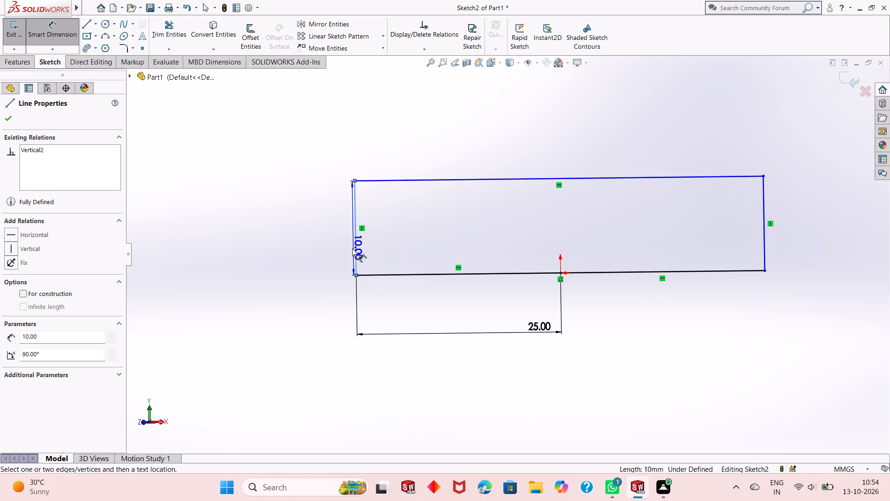
click(340, 257)
click(294, 241)
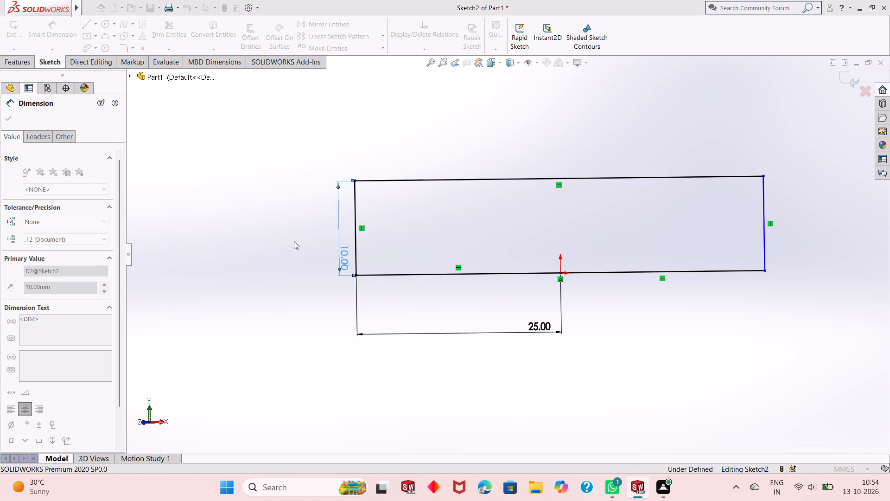
click(699, 178)
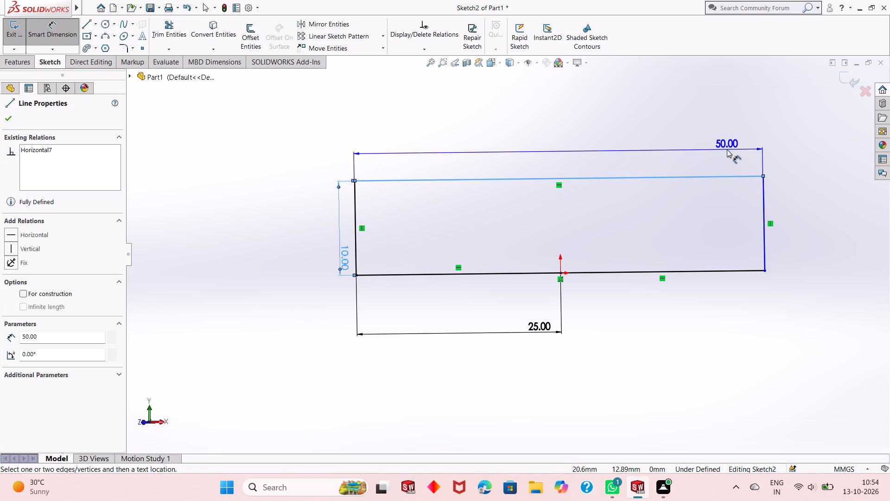
click(727, 149)
key(Return)
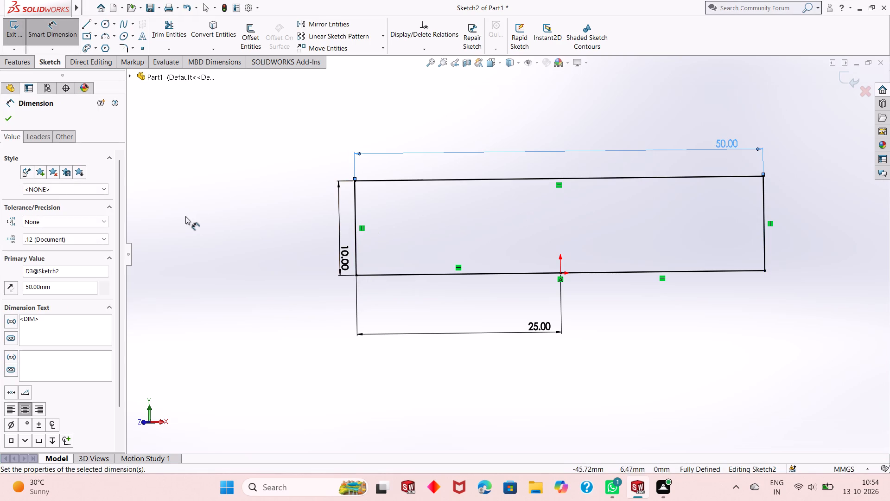
right_click(196, 202)
click(207, 234)
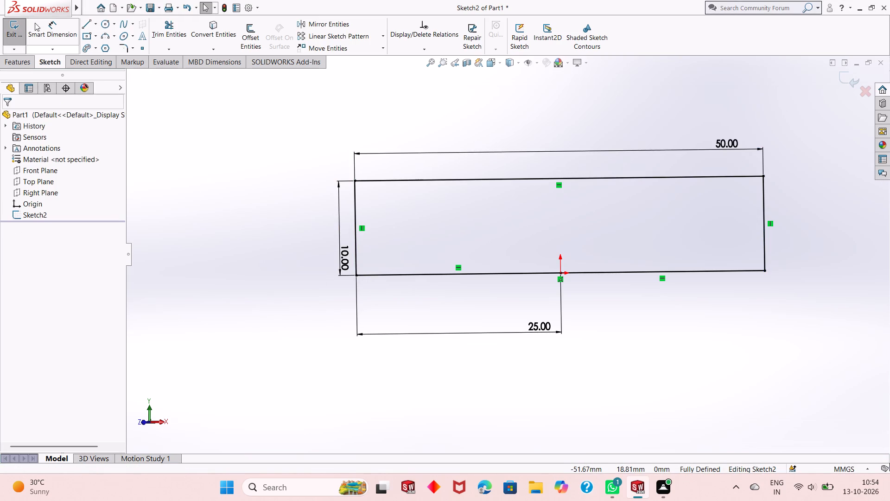
Draw a three-point arc of 15 mm radius at each end of the rectangle, from the bottom outer corner to the top edge.
click(105, 35)
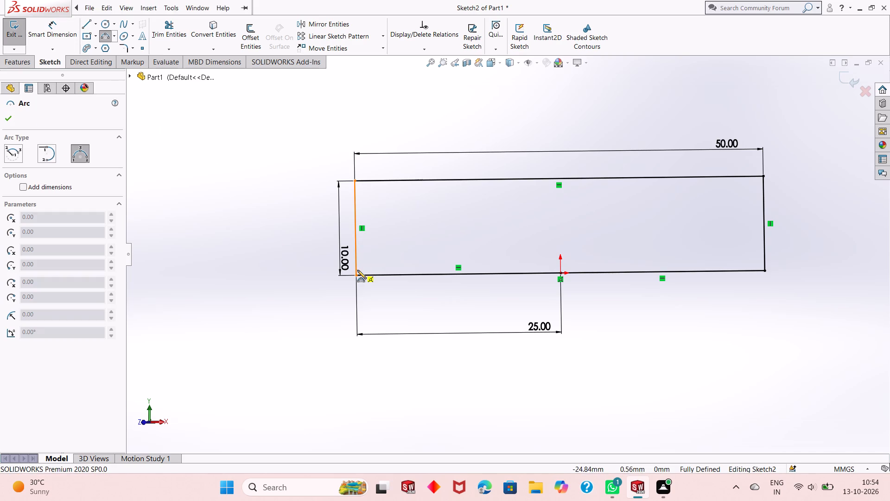
click(357, 274)
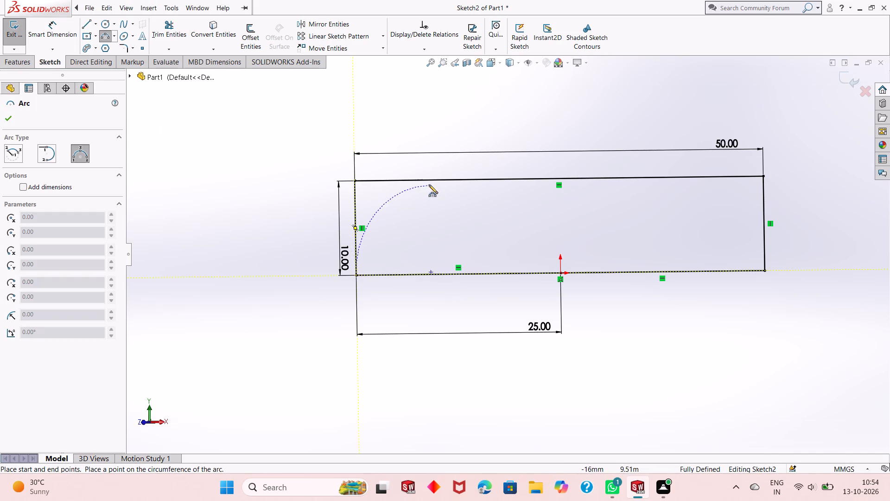
click(445, 180)
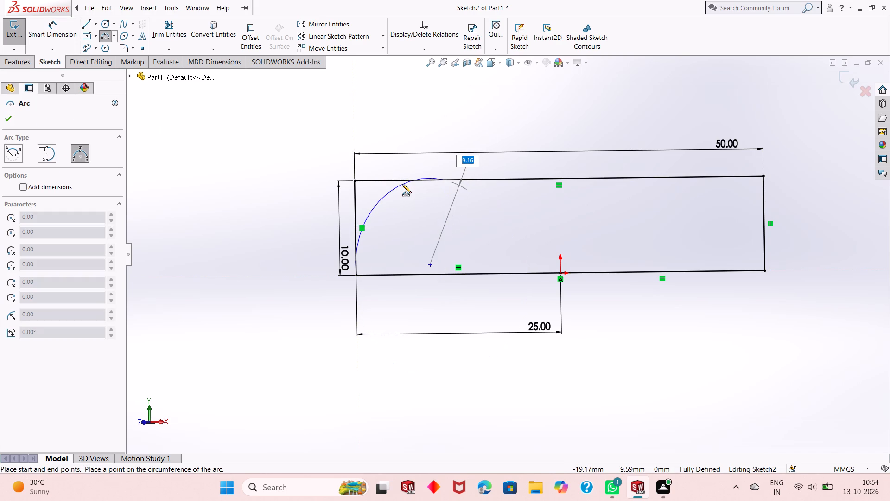
text(15)
key(Return)
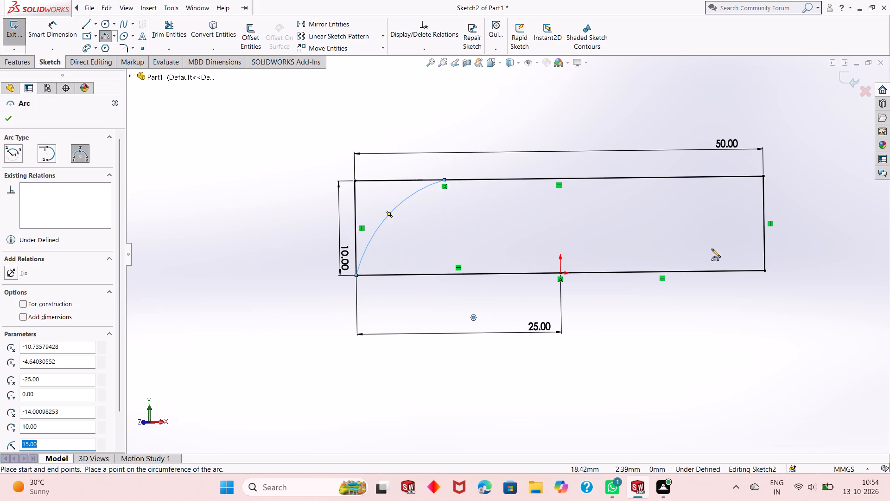
click(766, 273)
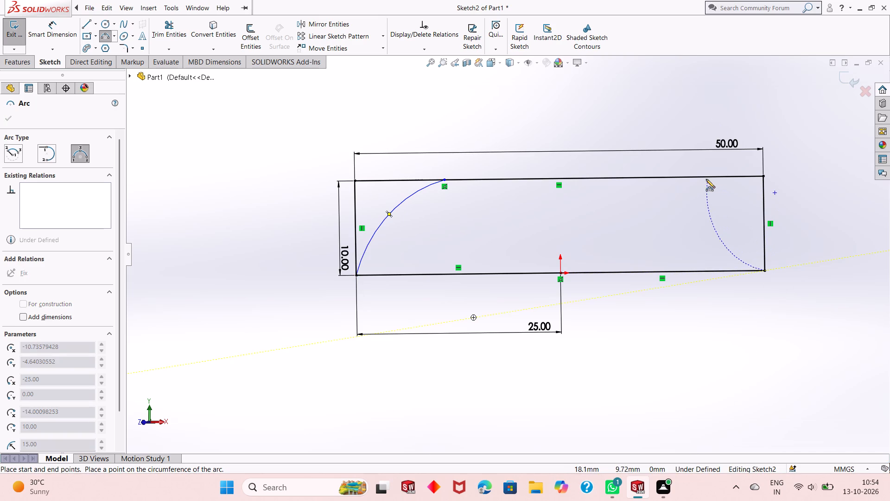
click(677, 177)
text(15)
key(Return)
right_click(607, 103)
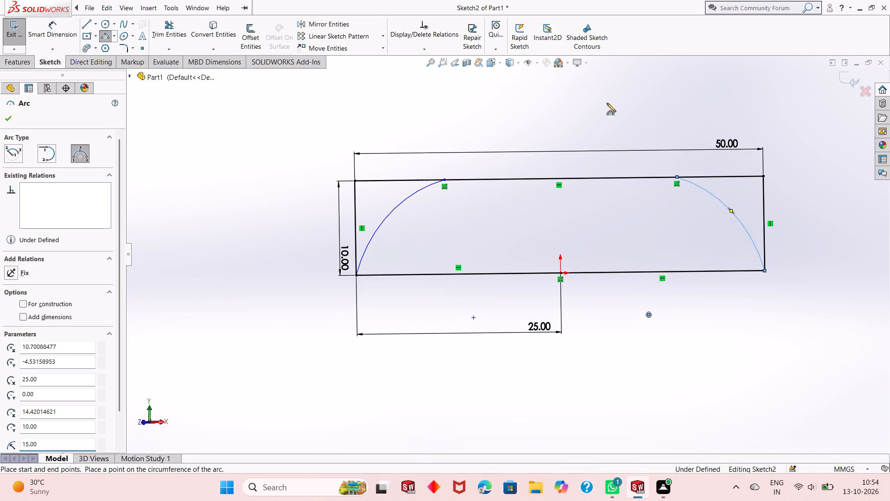
click(613, 109)
Dimension the radius of both end arcs at 15 mm.
click(74, 47)
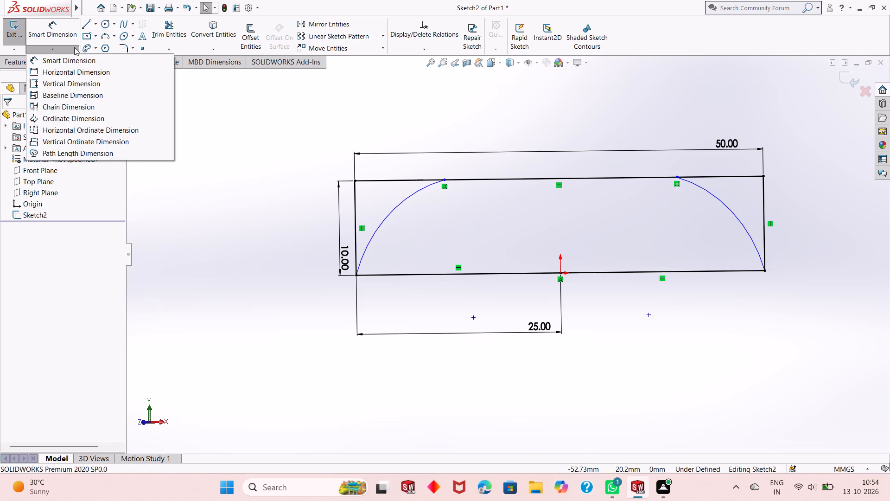
click(44, 31)
click(382, 221)
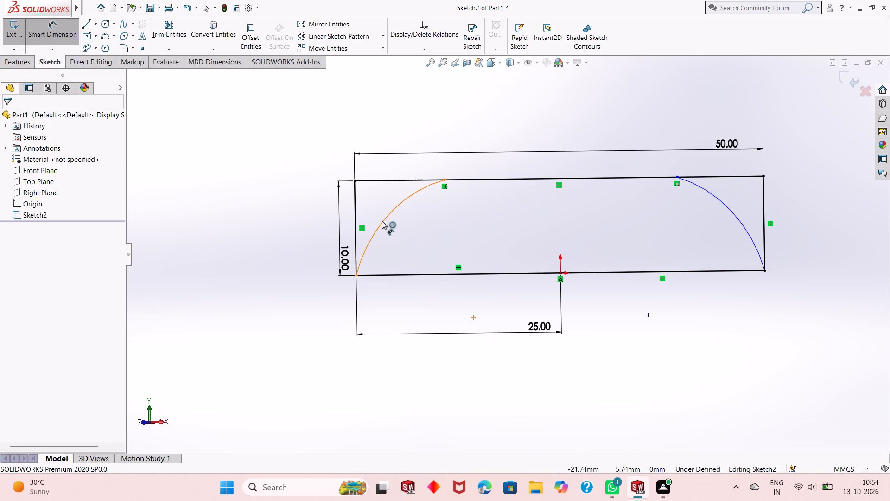
click(378, 209)
click(334, 194)
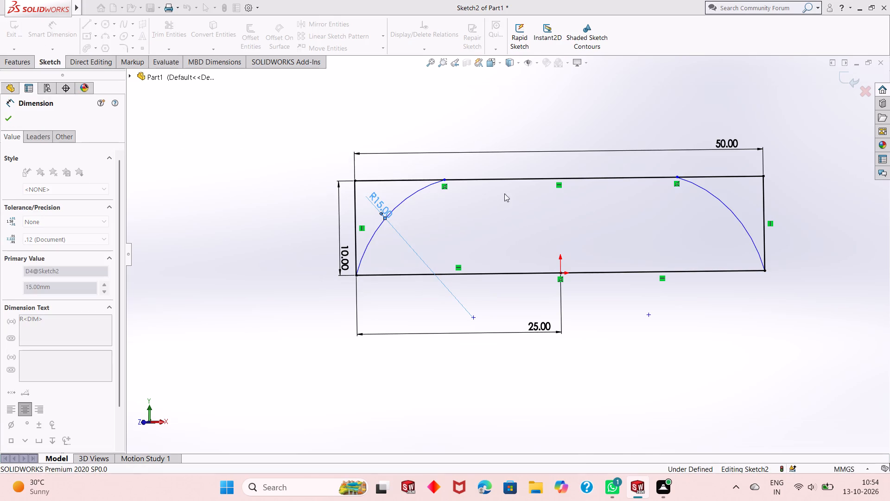
click(732, 213)
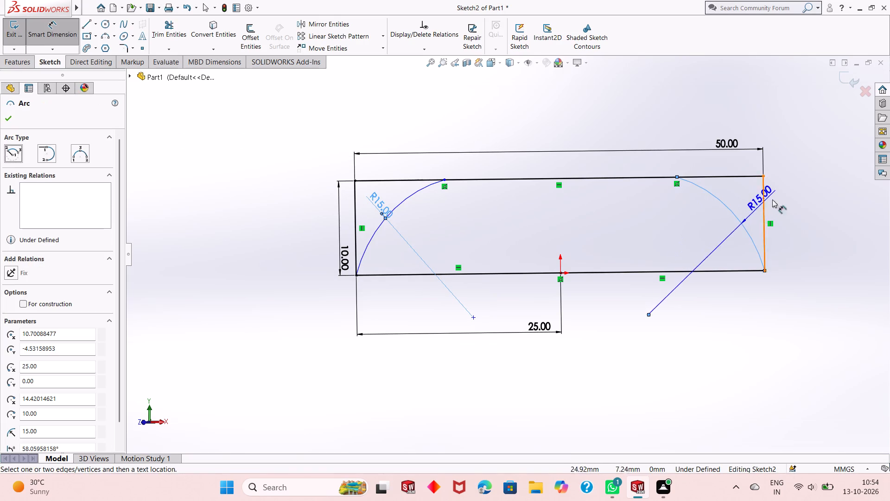
click(793, 189)
click(755, 177)
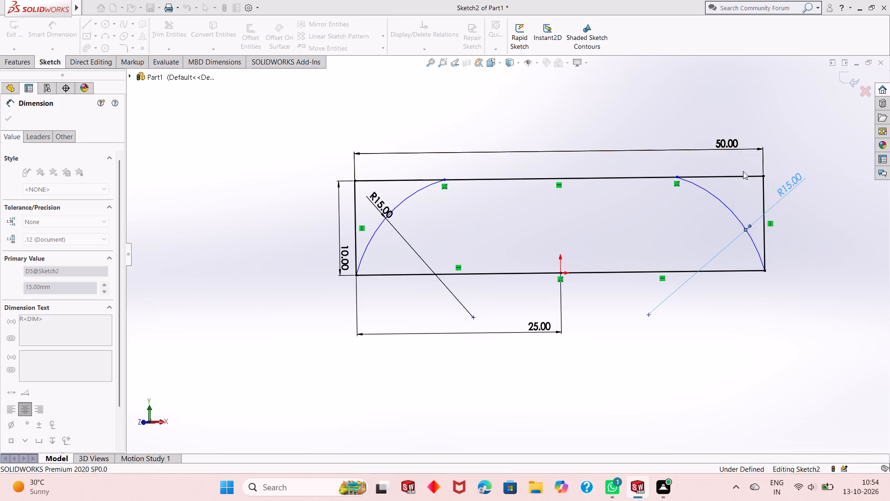
right_drag(252, 103, 252, 110)
click(276, 140)
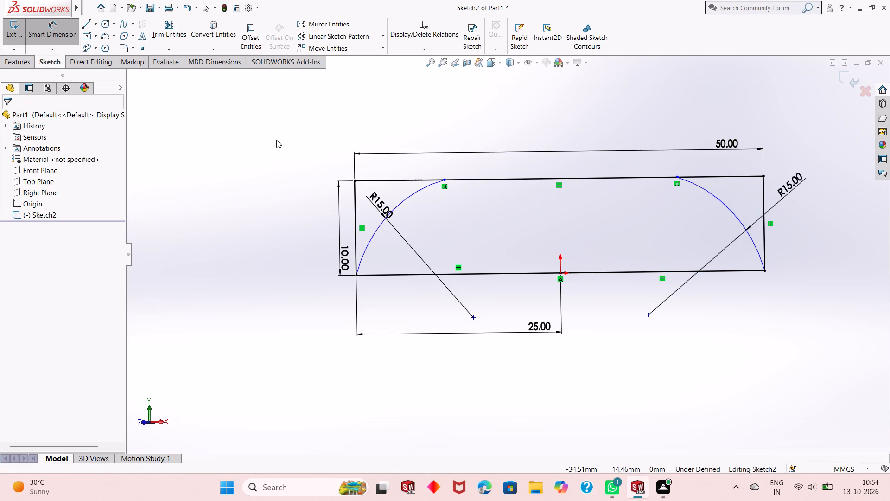
Add a tangent relation between each end arc and the profile's 50 mm top edge.
click(420, 187)
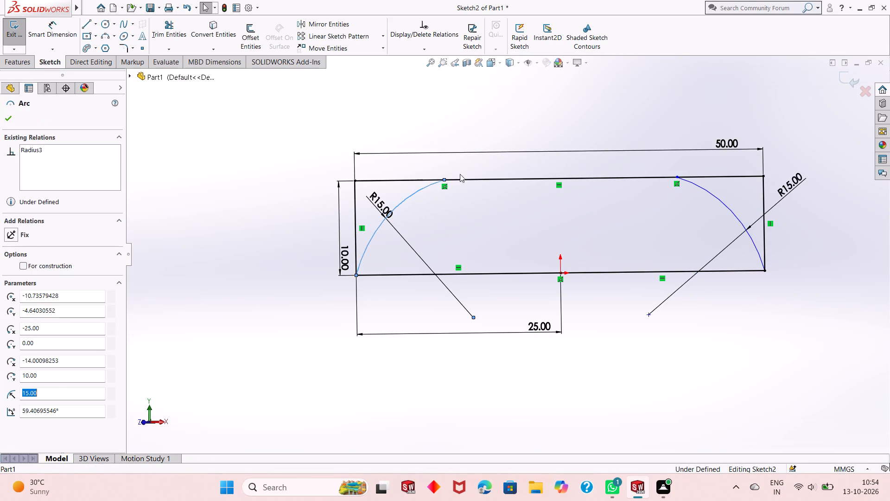
ctrl+click(470, 180)
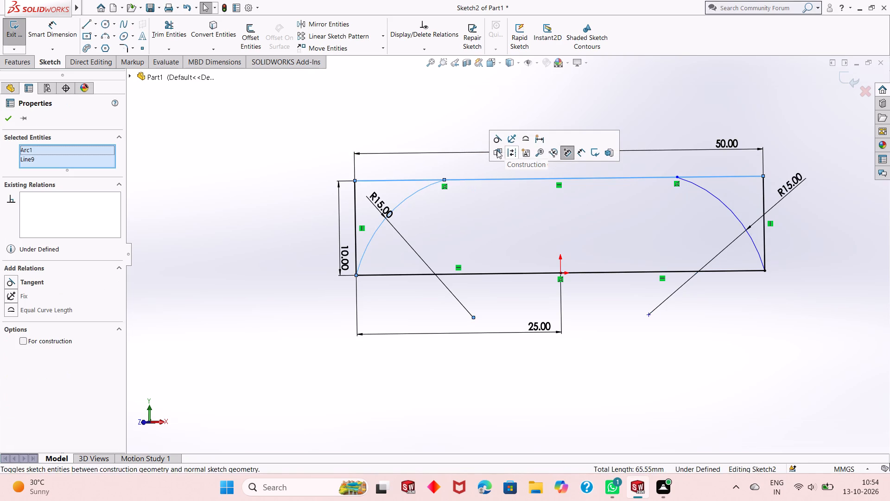
click(497, 137)
click(5, 122)
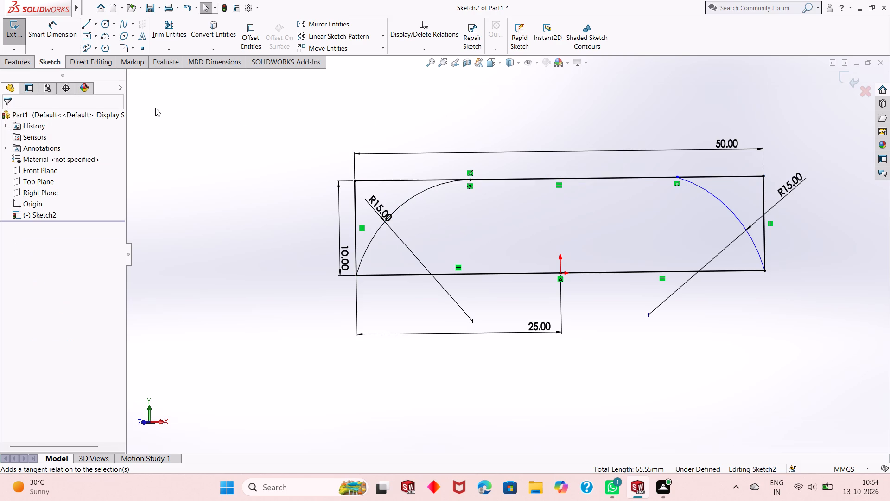
click(730, 212)
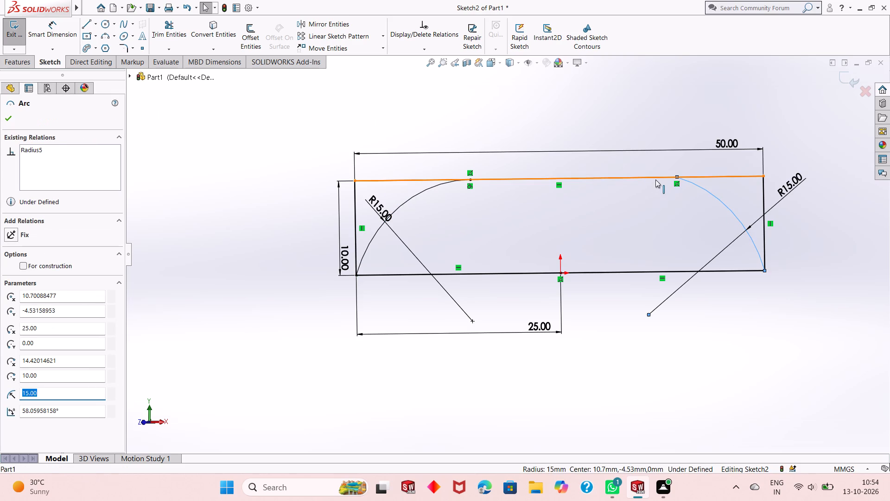
ctrl+click(655, 180)
double_click(680, 138)
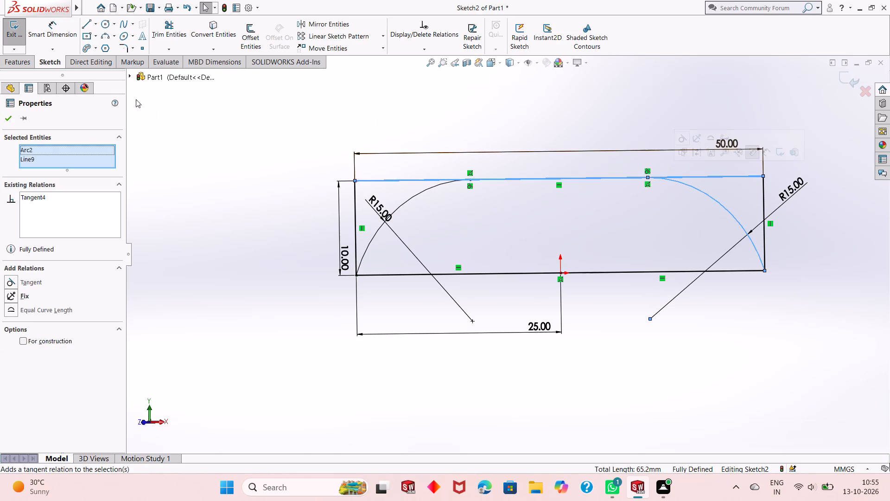
click(1, 122)
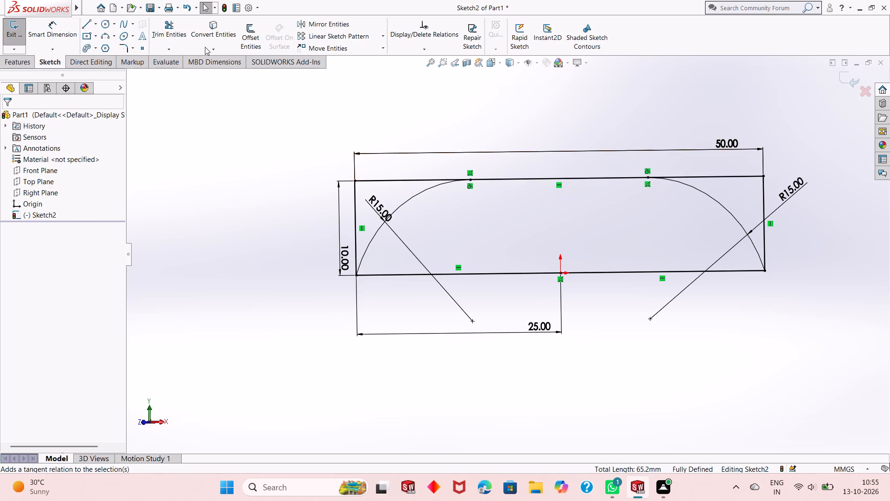
Trim away both vertical sides and the top edge's outer segments beyond the arcs, using Trim to closest.
click(182, 32)
click(357, 210)
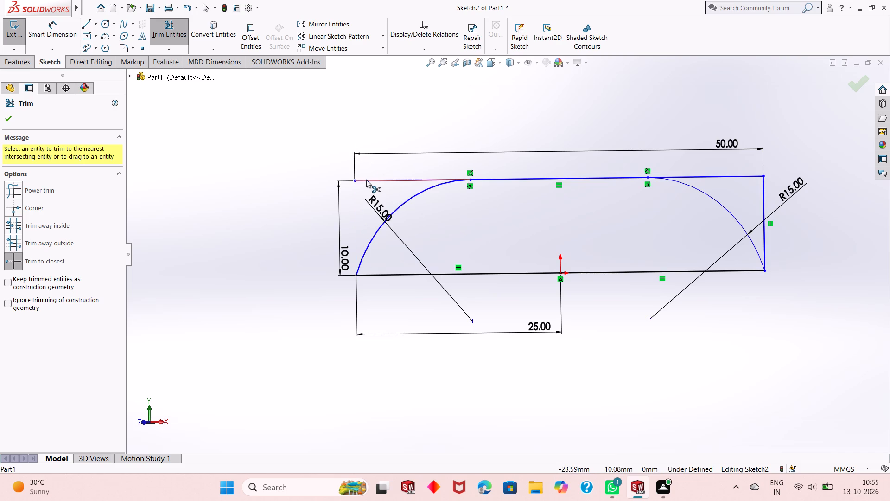
click(368, 180)
click(467, 252)
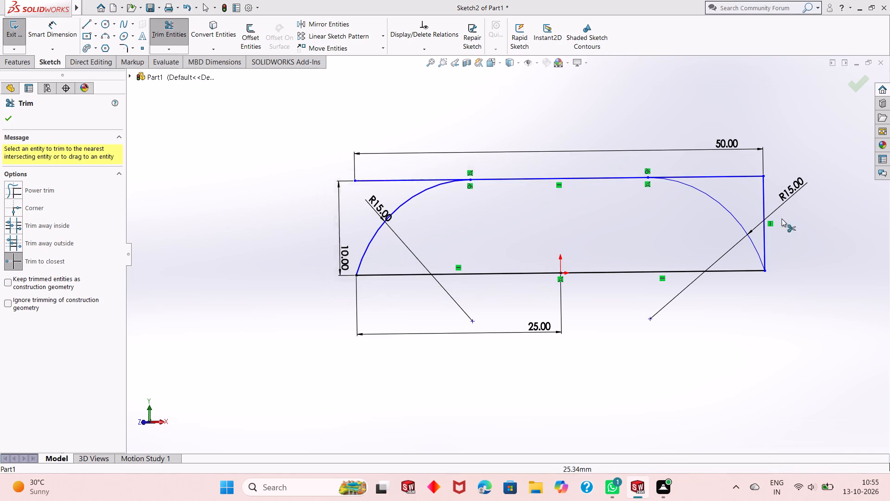
click(711, 178)
click(763, 201)
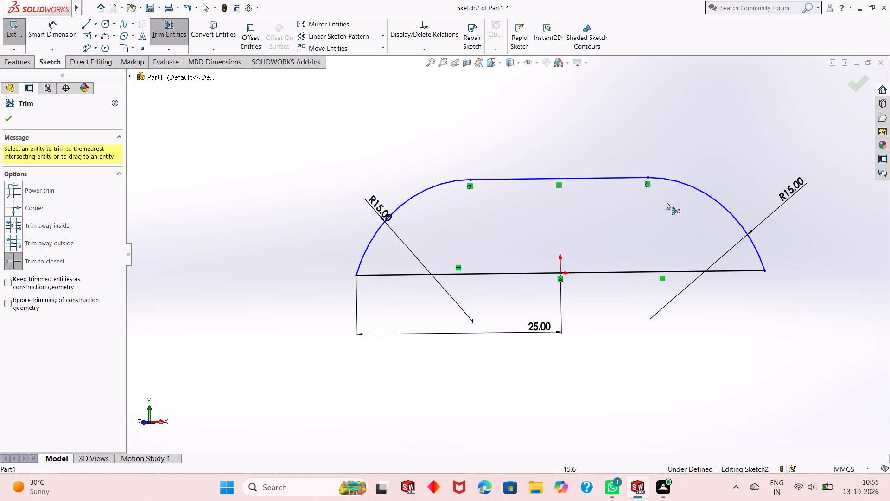
right_click(288, 137)
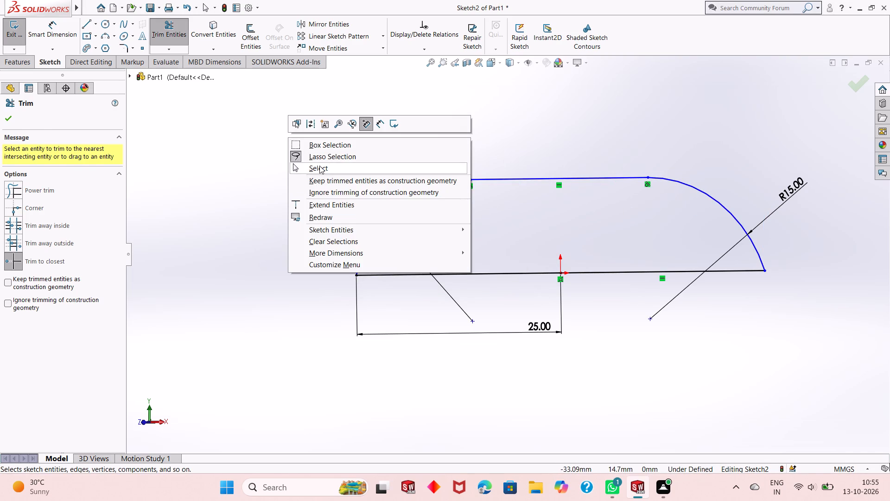
click(319, 166)
Dimension the height between the shortened top edge and the left half of the base line at 10 mm.
click(44, 27)
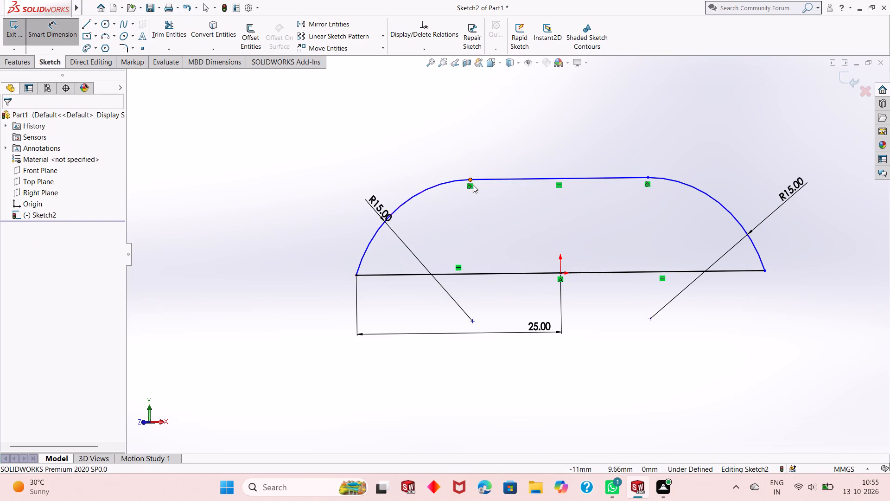
click(497, 180)
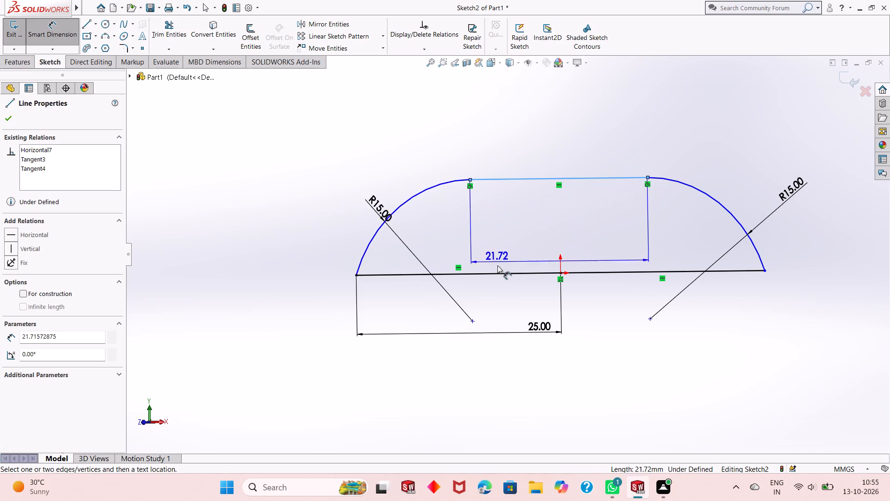
click(516, 273)
click(235, 265)
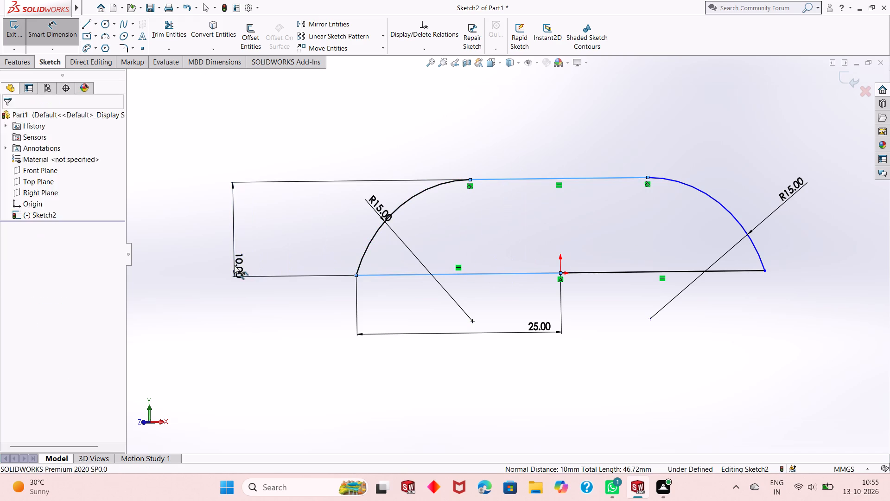
click(193, 251)
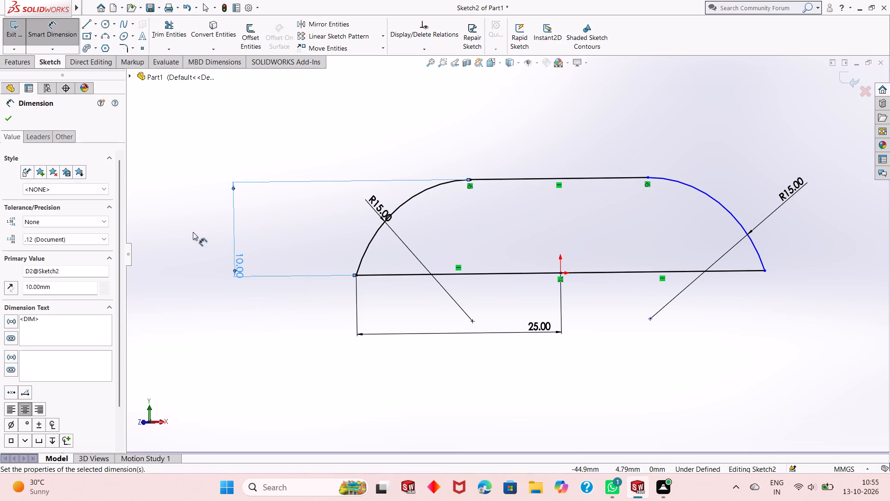
right_click(193, 232)
click(199, 261)
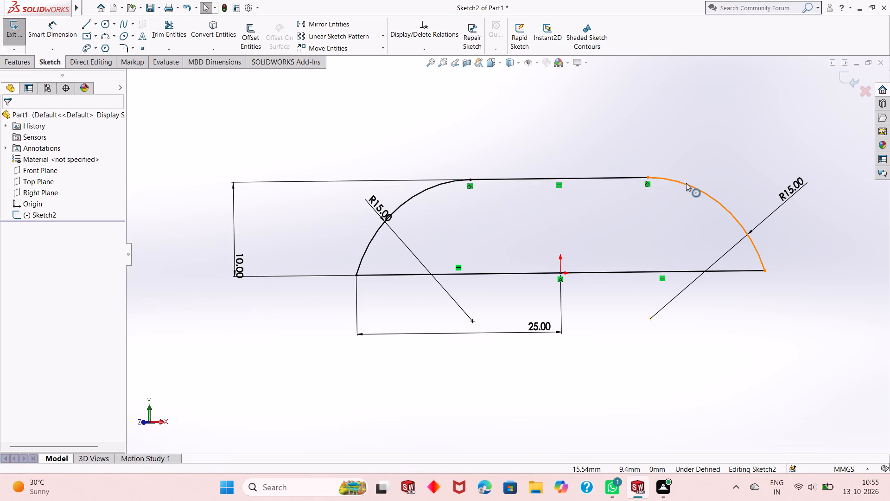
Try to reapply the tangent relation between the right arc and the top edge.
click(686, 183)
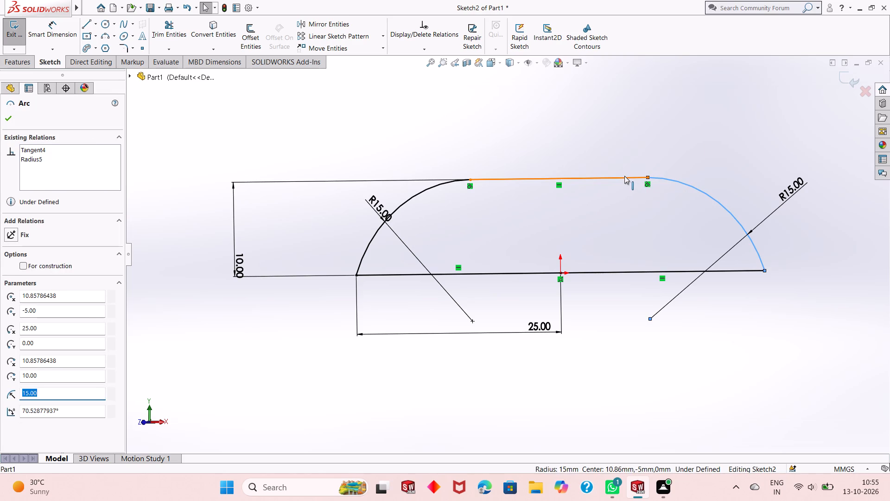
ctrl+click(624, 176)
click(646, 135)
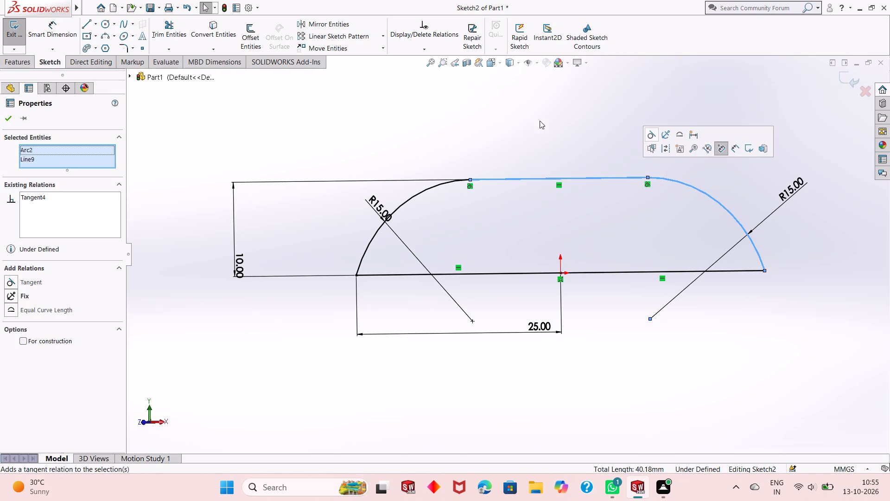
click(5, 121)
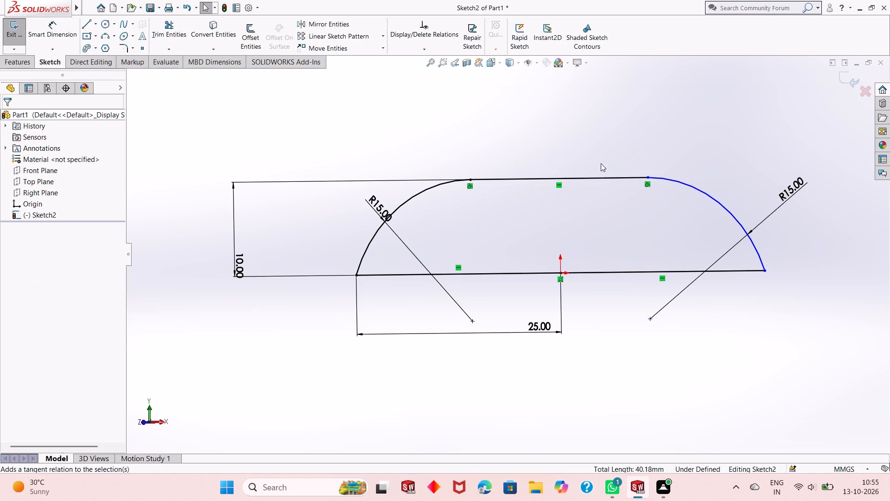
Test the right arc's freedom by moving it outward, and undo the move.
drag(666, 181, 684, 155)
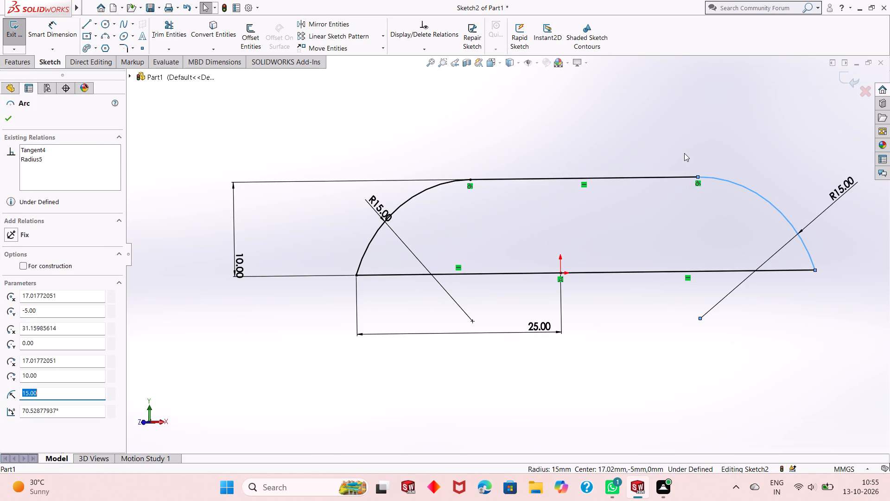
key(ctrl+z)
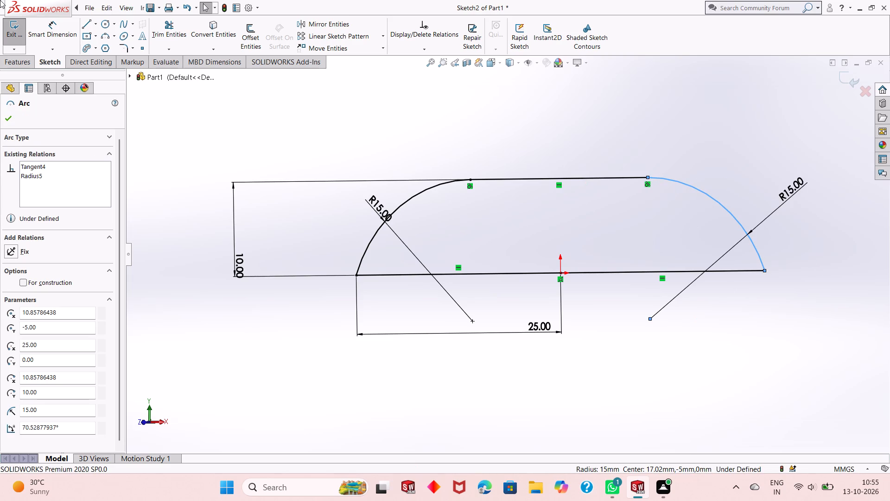
Dimension the right half of the base line at 25 mm from the origin.
click(46, 35)
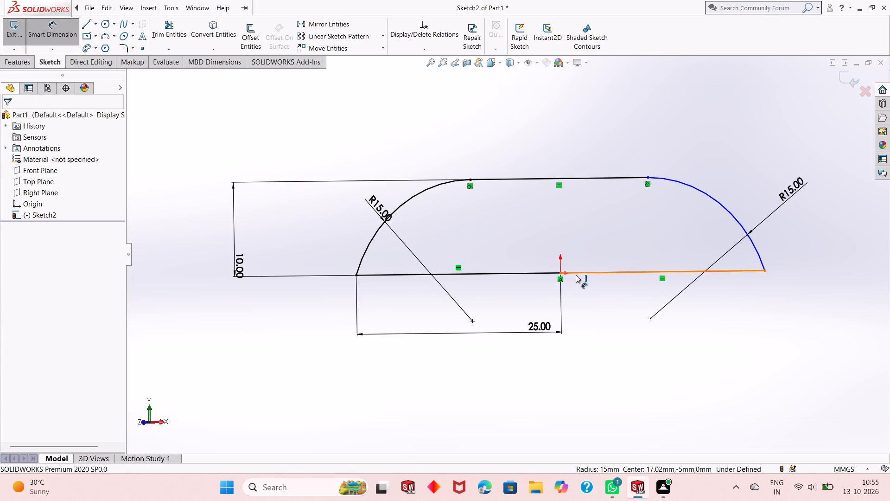
click(587, 275)
click(588, 309)
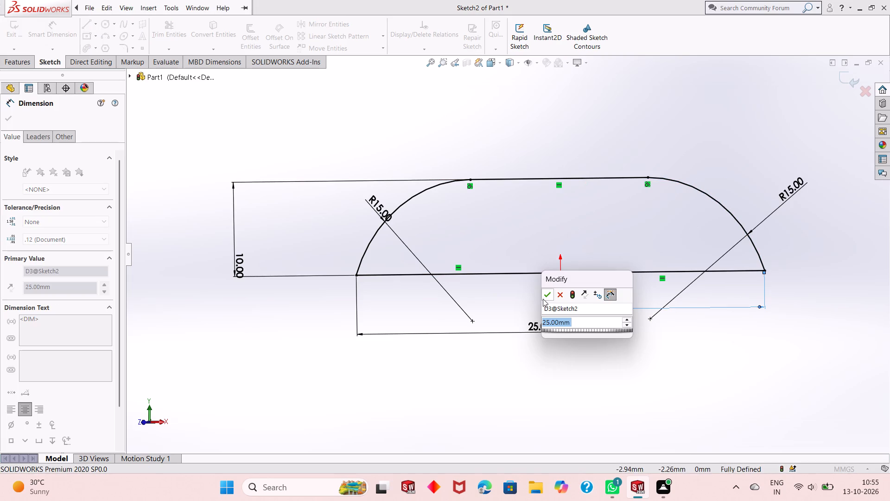
click(543, 299)
right_click(265, 122)
click(272, 154)
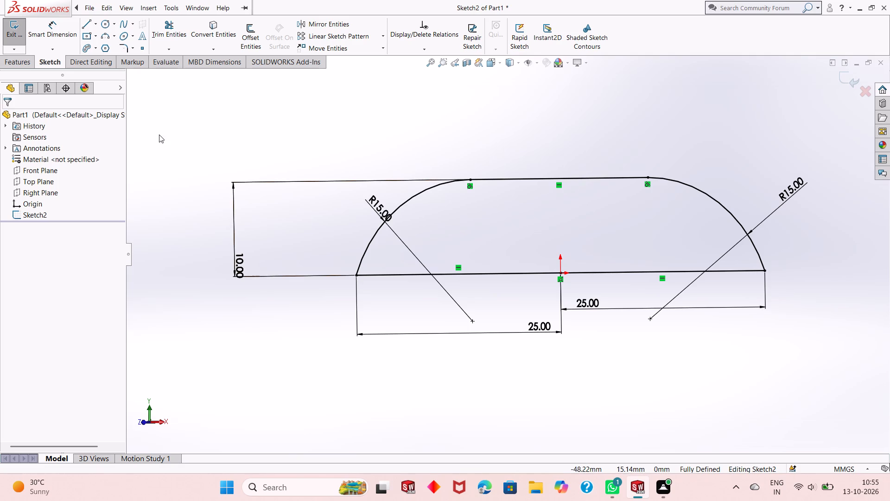
Extrude the closed arc-sided profile as a boss with a blind depth of 50 mm.
click(13, 57)
click(15, 41)
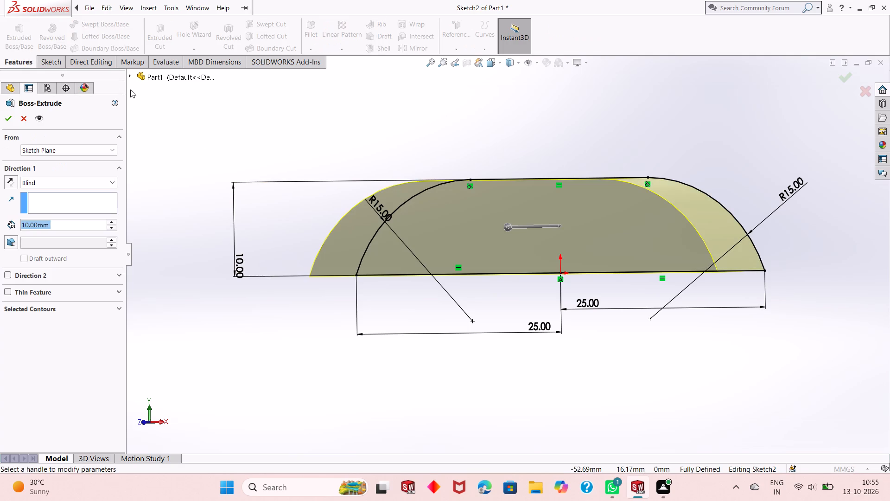
middle_drag(600, 218, 521, 273)
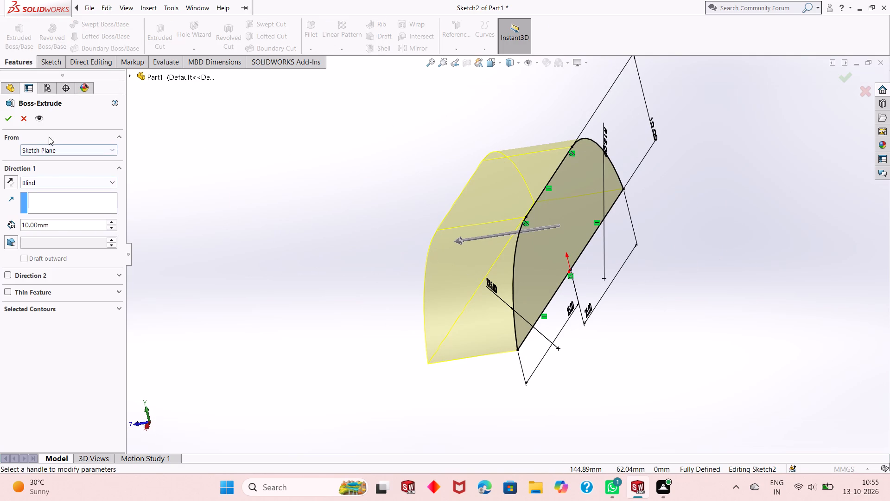
double_click(53, 227)
text(50)
key(Return)
scroll(516, 326, up, 3)
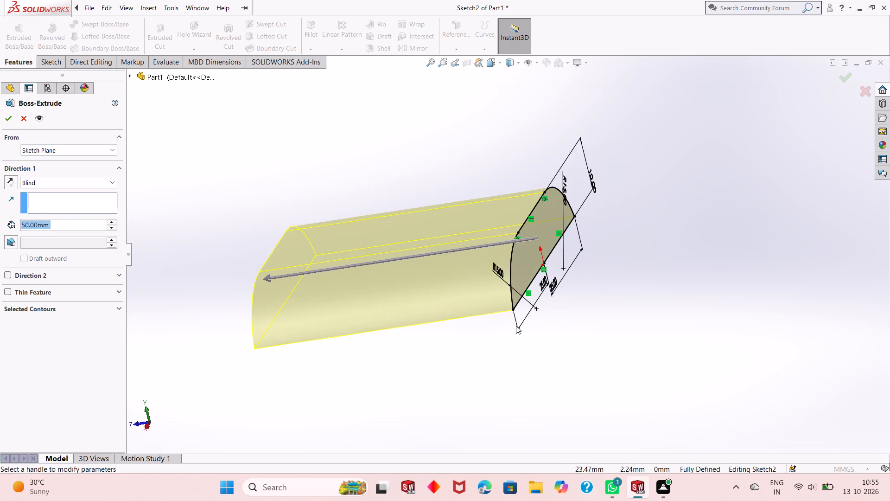
middle_drag(280, 356, 249, 327)
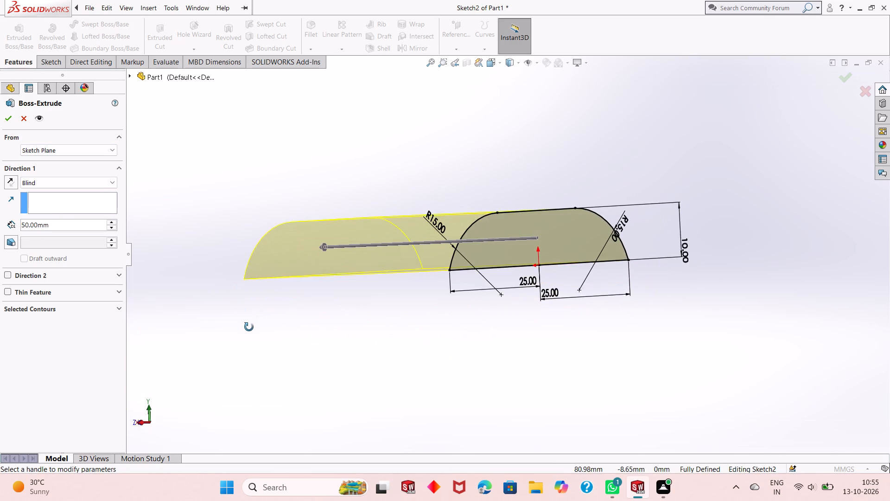
middle_drag(249, 327, 247, 362)
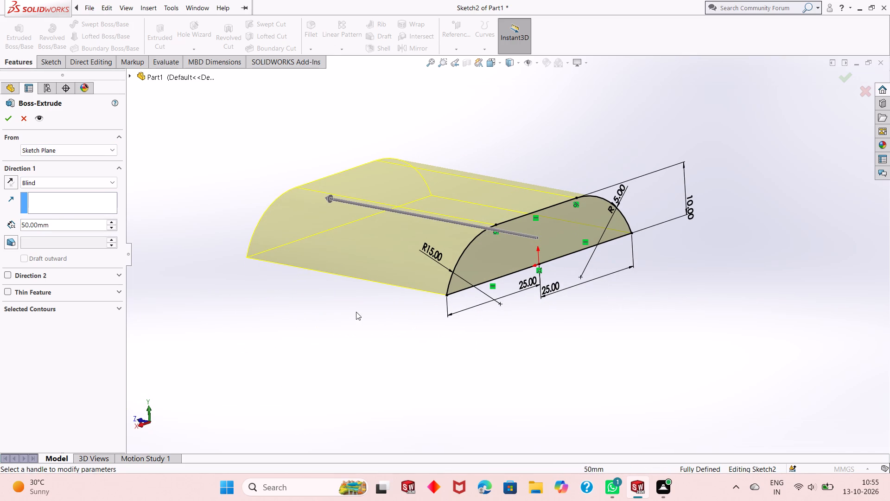
click(4, 116)
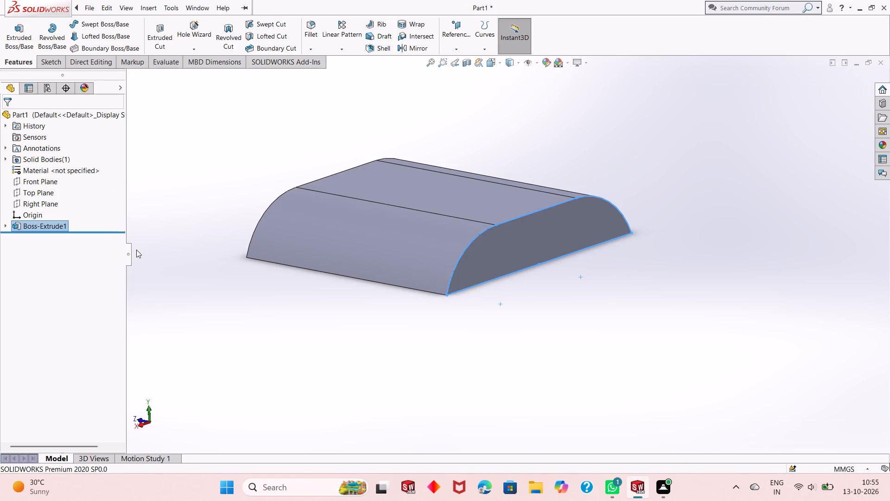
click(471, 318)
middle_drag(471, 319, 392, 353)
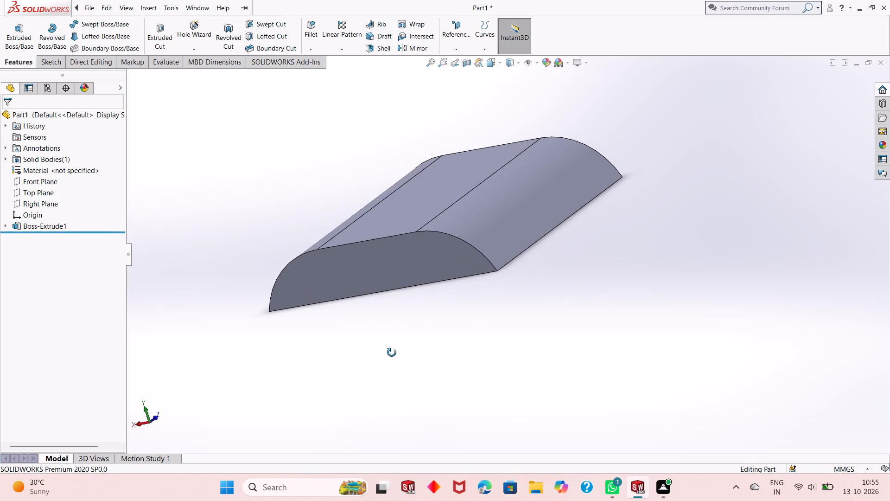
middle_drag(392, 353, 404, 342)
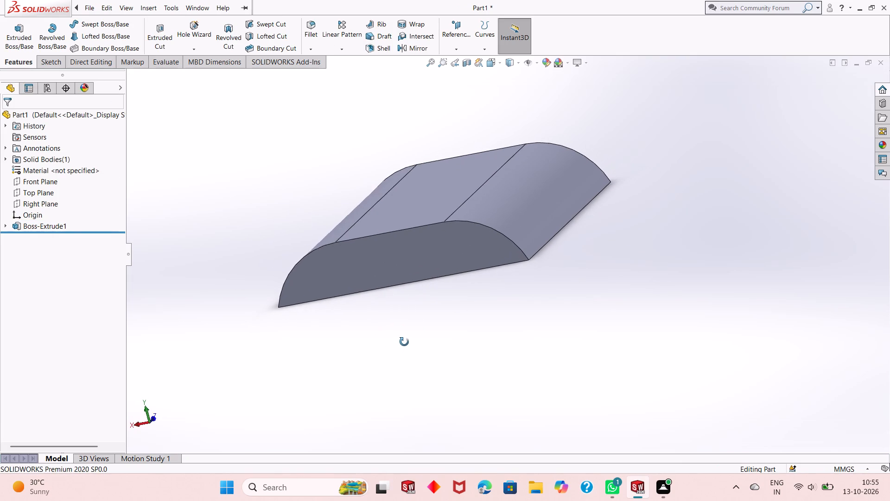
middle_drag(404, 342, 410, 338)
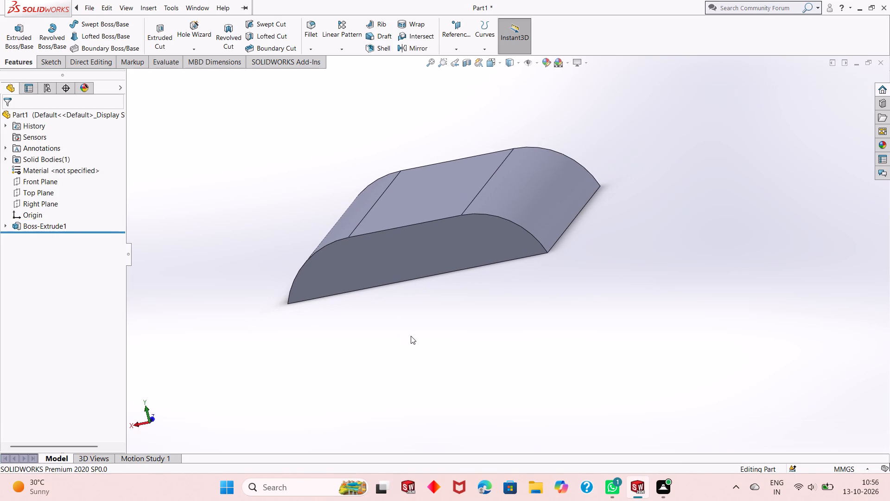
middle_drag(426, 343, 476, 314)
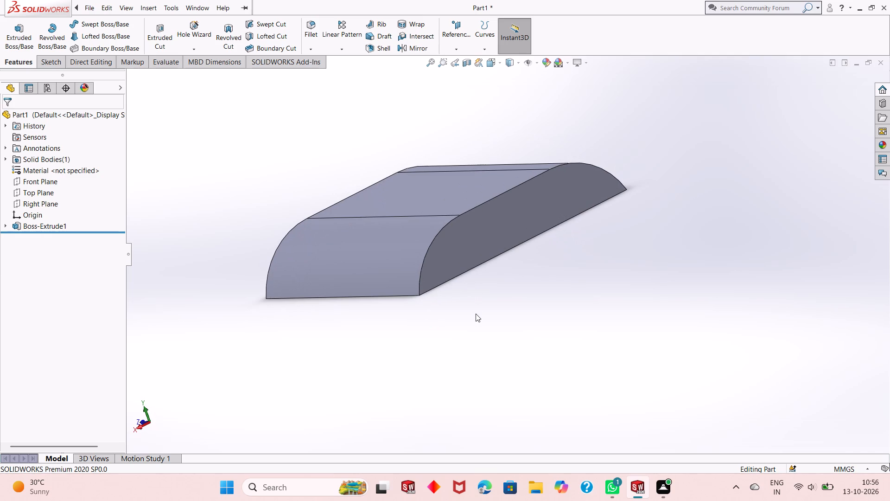
Undo the extrusion and the entire arc-sided profile sketch, back to an empty part.
key(ctrl+z)
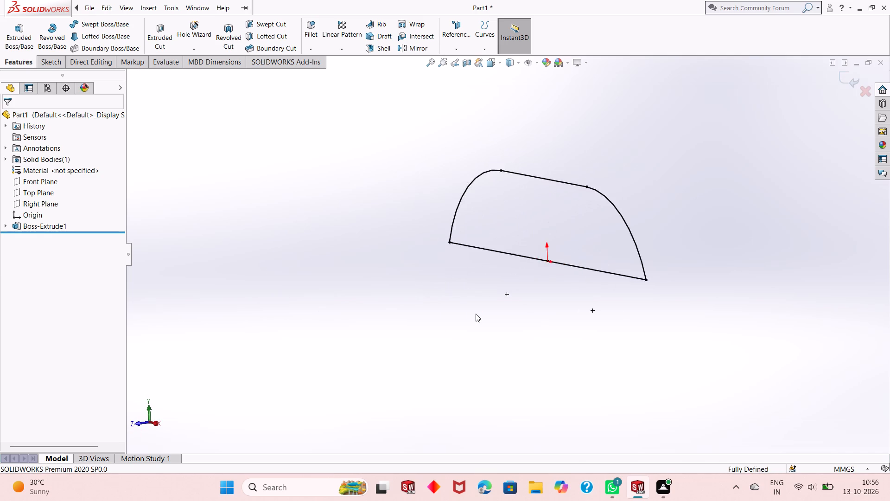
key(ctrl+z)
key(ctrl+z)
key(ctrl+z)
key(ctrl+z)
key(ctrl+z)
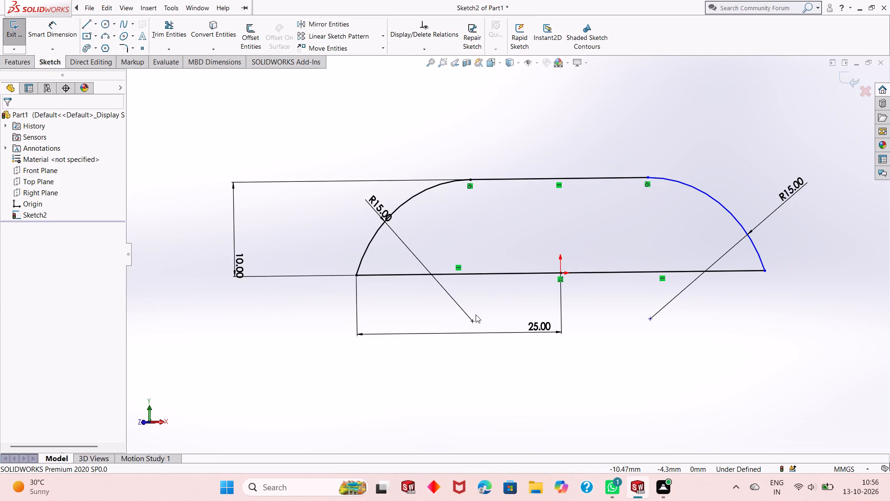
key(ctrl+z)
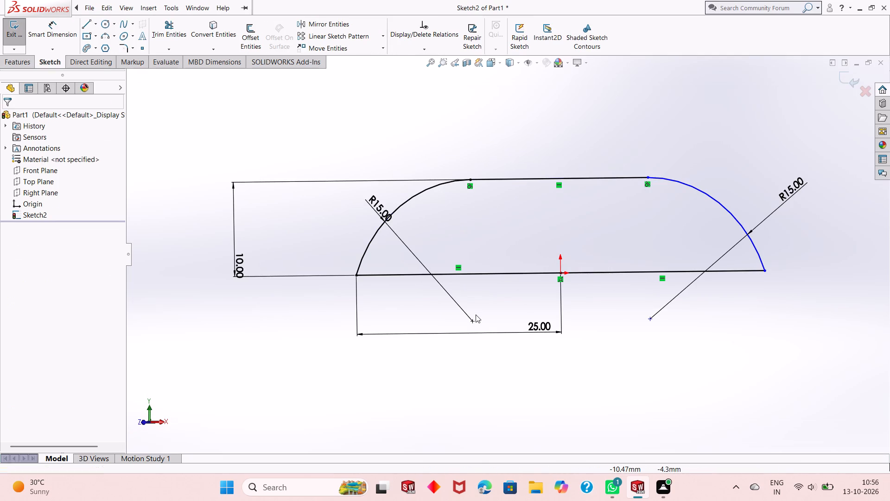
key(ctrl+z)
key(ctrl+z)
key(ctrl+z)
key(ctrl+z)
key(ctrl+z)
key(ctrl+z)
key(ctrl+z)
key(ctrl+z)
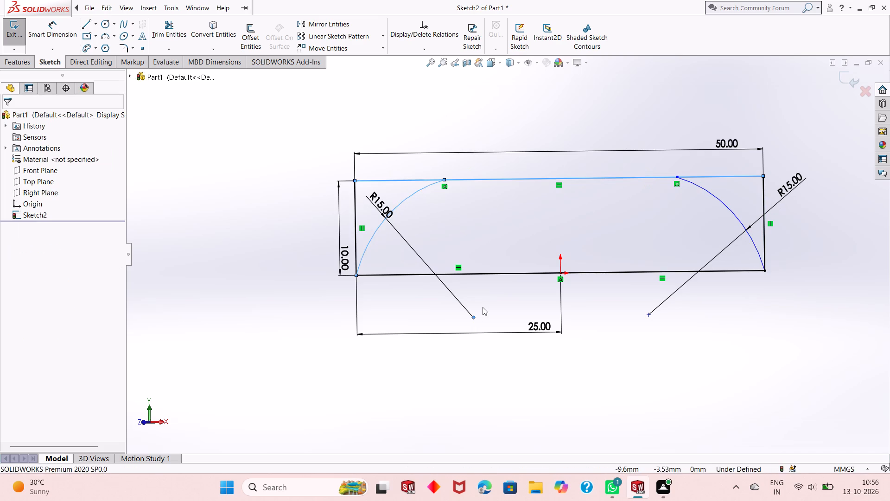
key(ctrl+z)
key(ctrl+z)
key(ctrl+z)
key(ctrl+z)
key(ctrl+z)
key(ctrl+z)
key(ctrl+z)
key(ctrl+z)
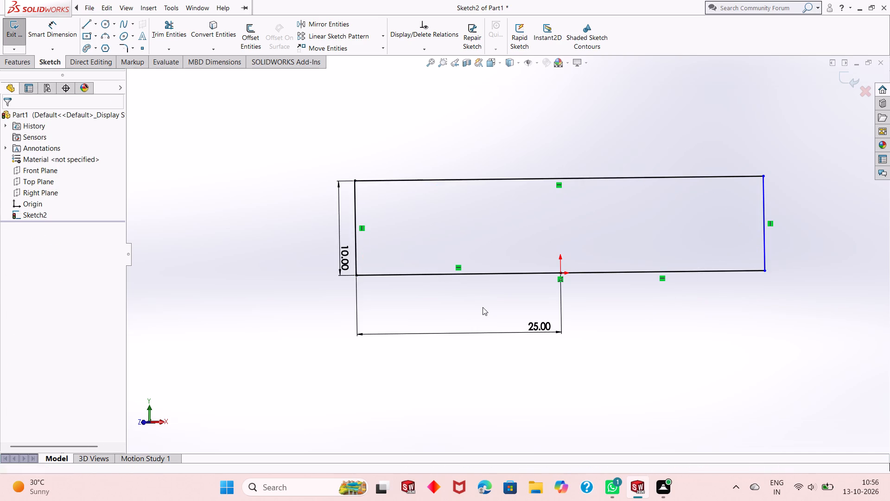
key(ctrl+z)
key(ctrl+z)
key(ctrl+z)
key(ctrl+z)
key(ctrl+z)
key(ctrl+z)
key(ctrl+z)
key(ctrl+z)
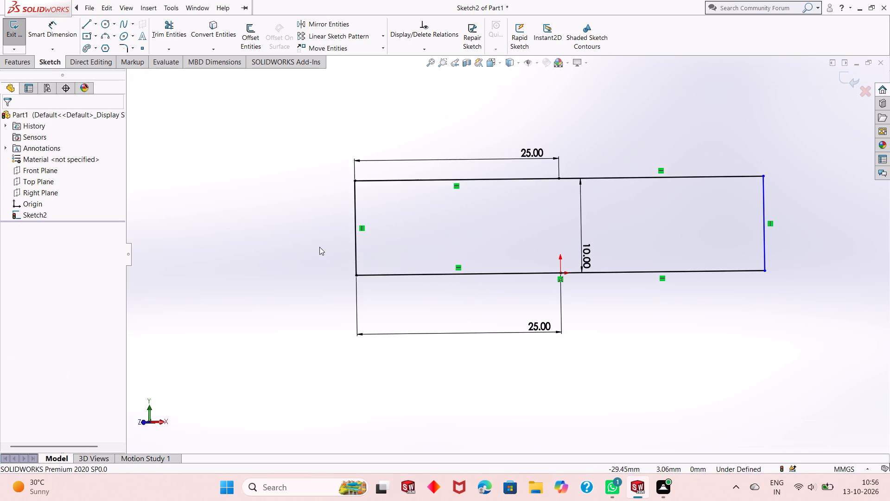
key(ctrl+z)
key(ctrl+z)
key(ctrl+z)
key(ctrl+z)
key(ctrl+z)
key(ctrl+z)
key(ctrl+z)
key(ctrl+z)
key(ctrl+z)
key(ctrl+z)
key(ctrl+z)
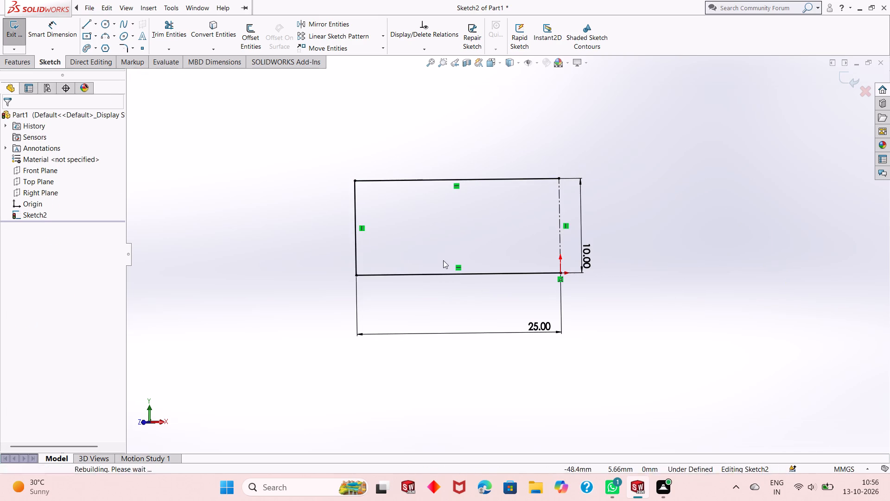
key(ctrl+z)
key(ctrl+z)
key(ctrl+z)
key(ctrl+z)
key(ctrl+z)
key(ctrl+z)
key(ctrl+z)
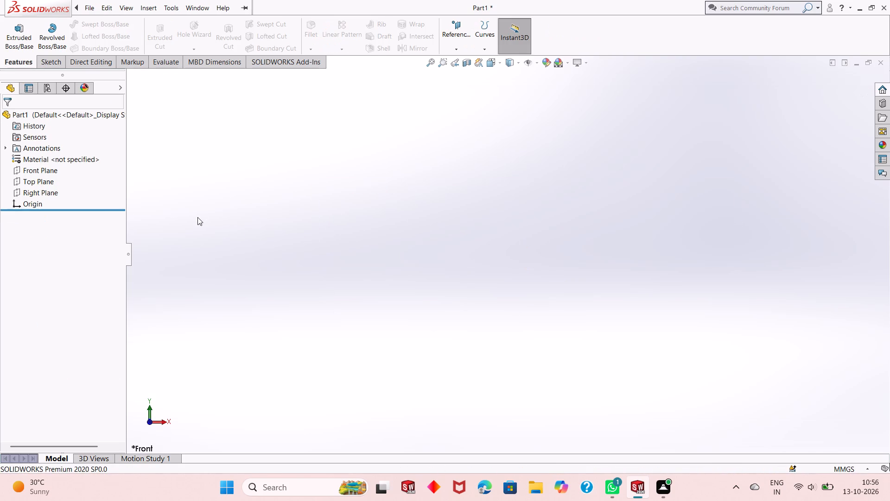
Sketch a center rectangle about 204 mm wide on the Top Plane, centred on the origin.
click(43, 176)
click(54, 163)
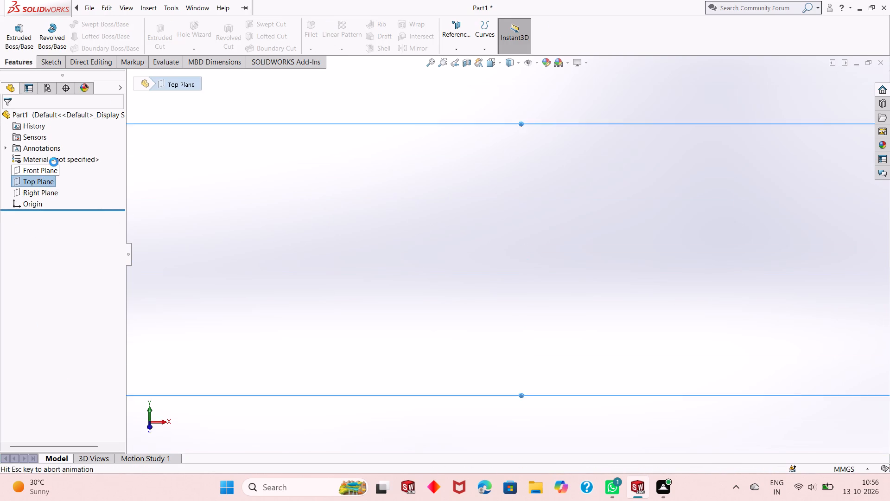
click(86, 38)
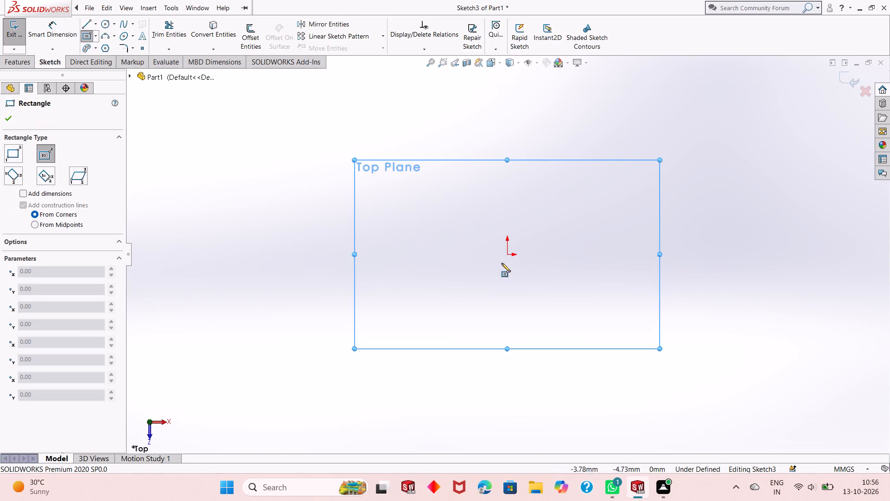
click(509, 252)
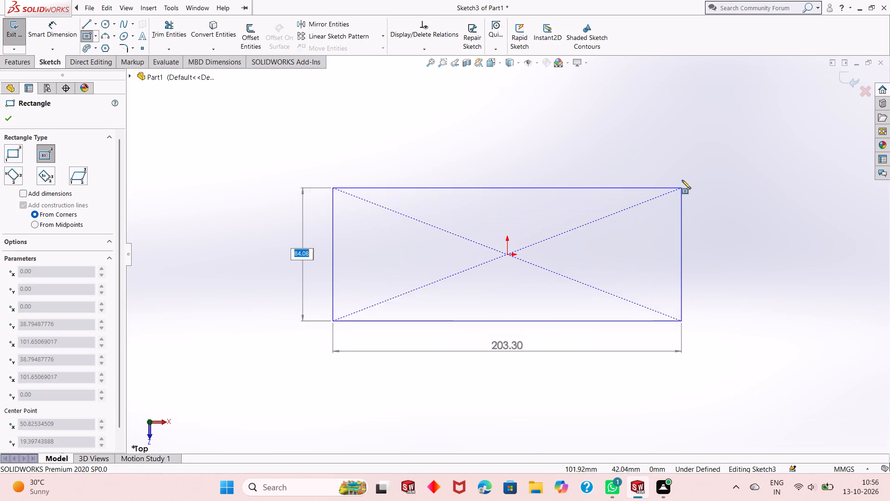
click(682, 180)
right_click(683, 179)
click(699, 182)
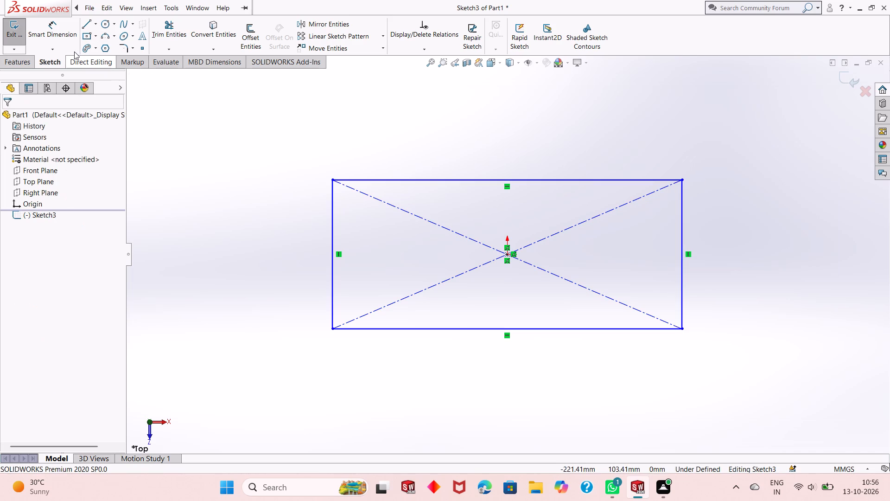
Dimension the rectangle's lower edge and its side edge at 50 mm each.
click(41, 29)
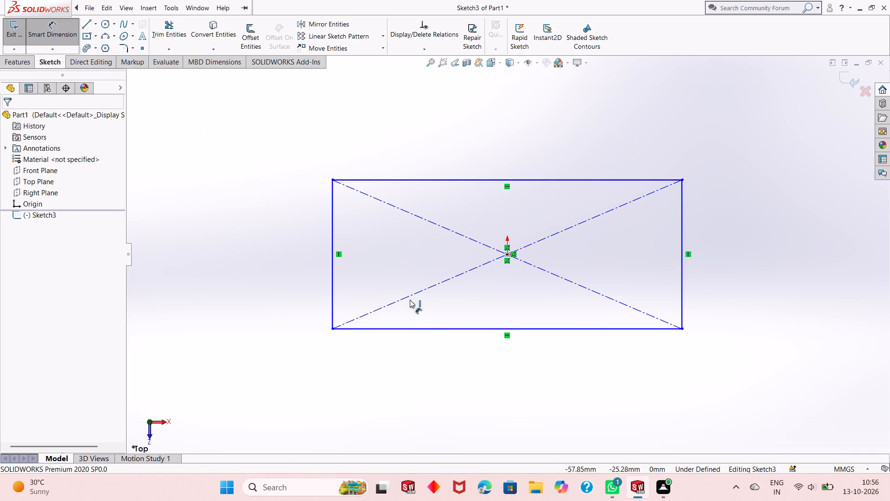
click(432, 332)
click(435, 364)
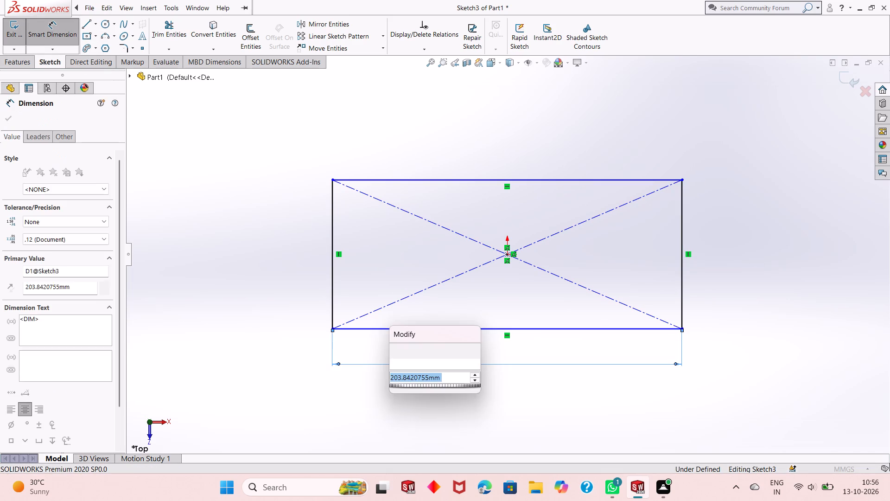
text(50)
key(Return)
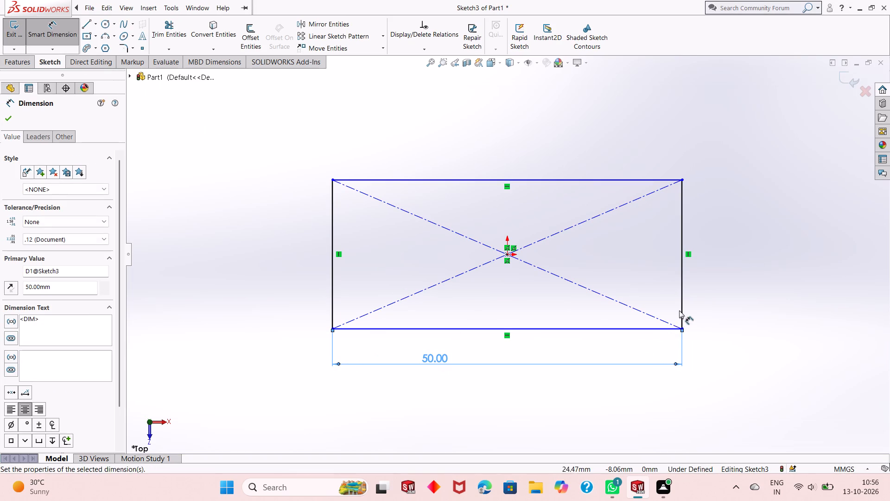
click(683, 305)
click(758, 298)
text(50)
key(Return)
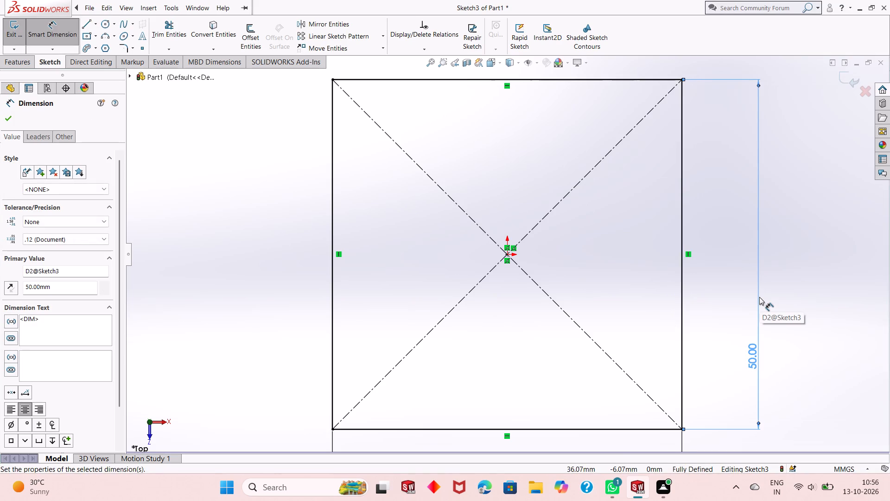
scroll(580, 295, up, 2)
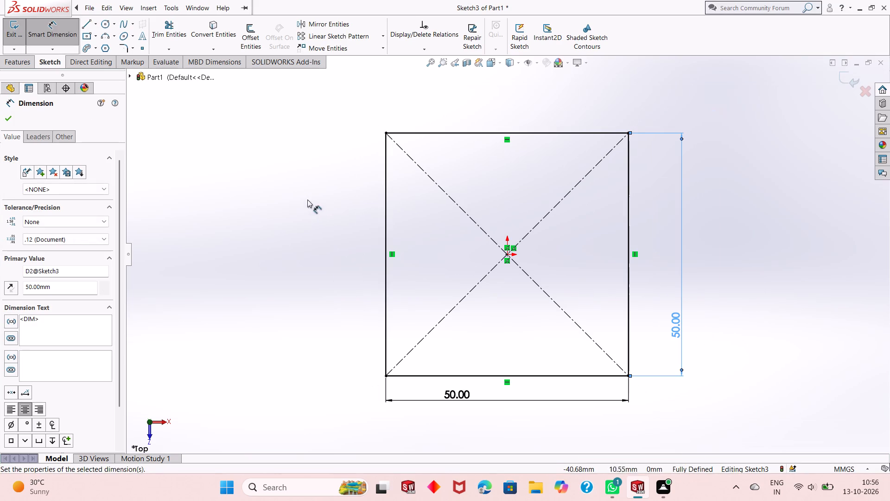
right_click(299, 193)
click(321, 222)
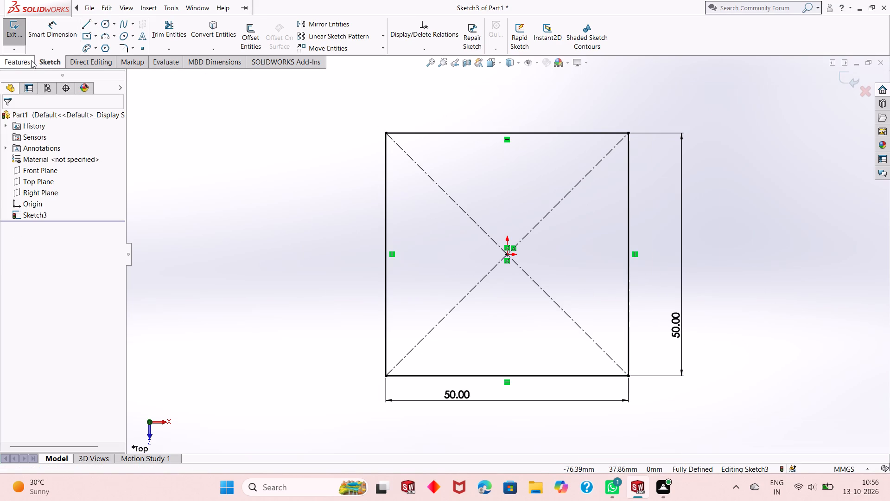
Extrude the square sketch as a boss with a blind depth of 10 mm.
click(31, 60)
click(23, 47)
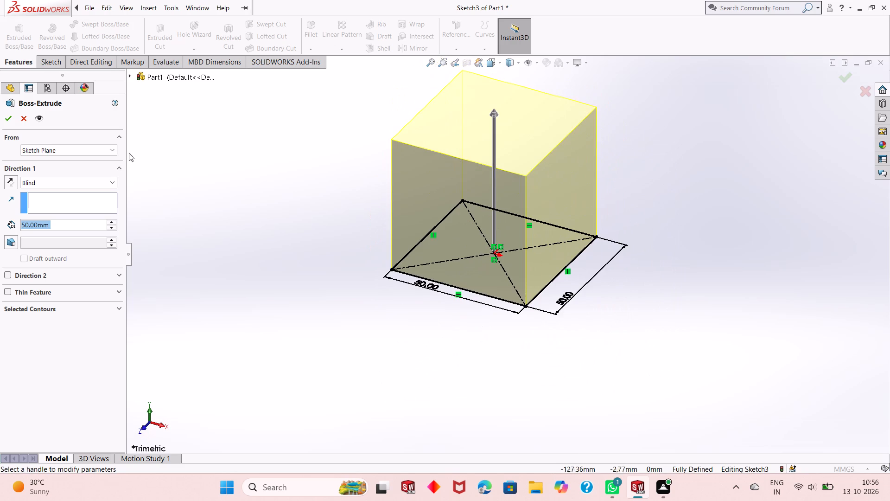
text(10)
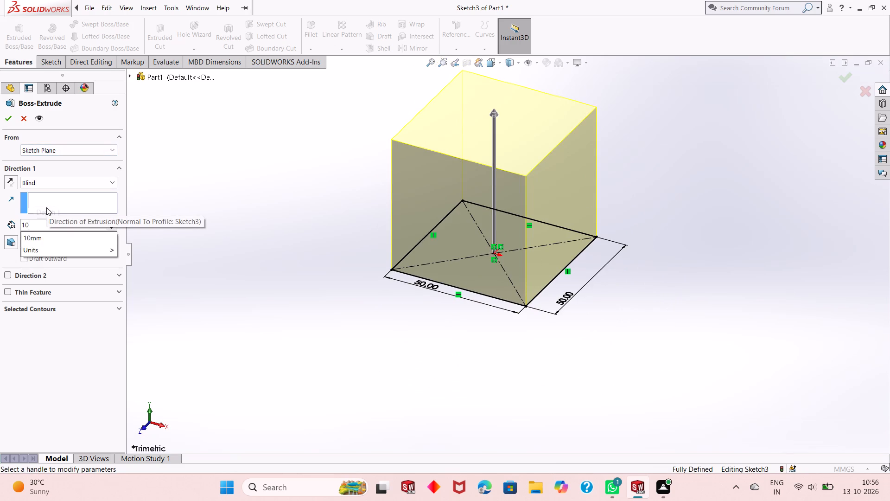
key(Return)
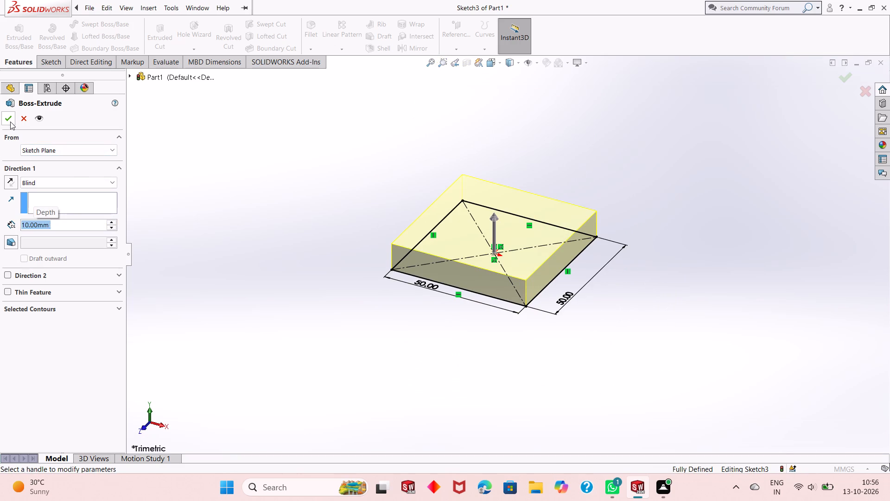
click(10, 122)
Fillet the block's nearest vertical corner edge, on the +X and +Z side, with a symmetric 15 mm radius.
scroll(451, 268, up, 1)
click(407, 244)
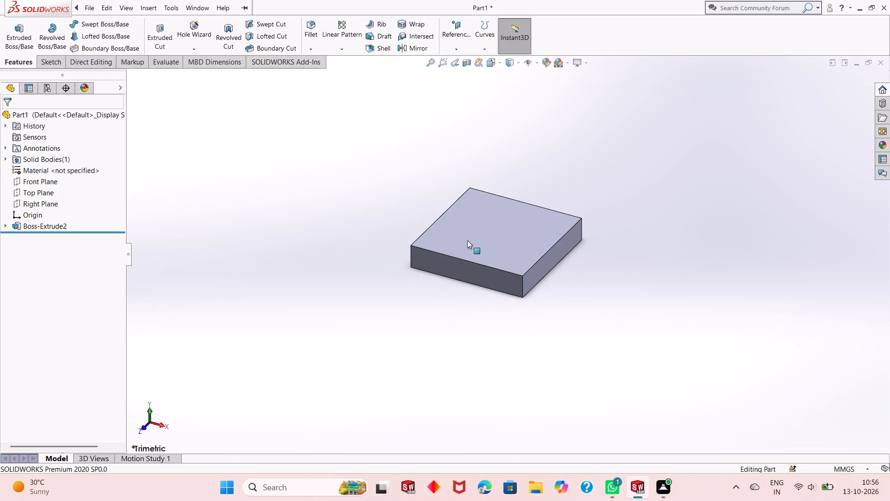
middle_drag(494, 232, 496, 217)
scroll(496, 217, down, 1)
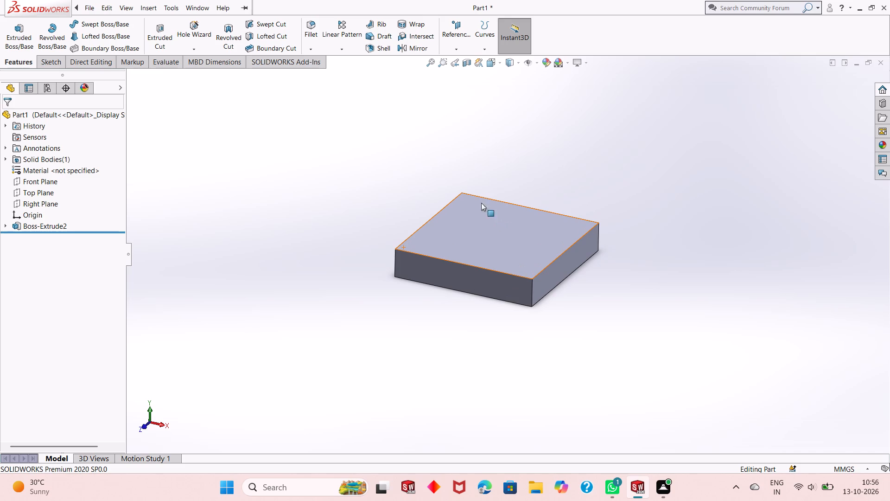
click(316, 40)
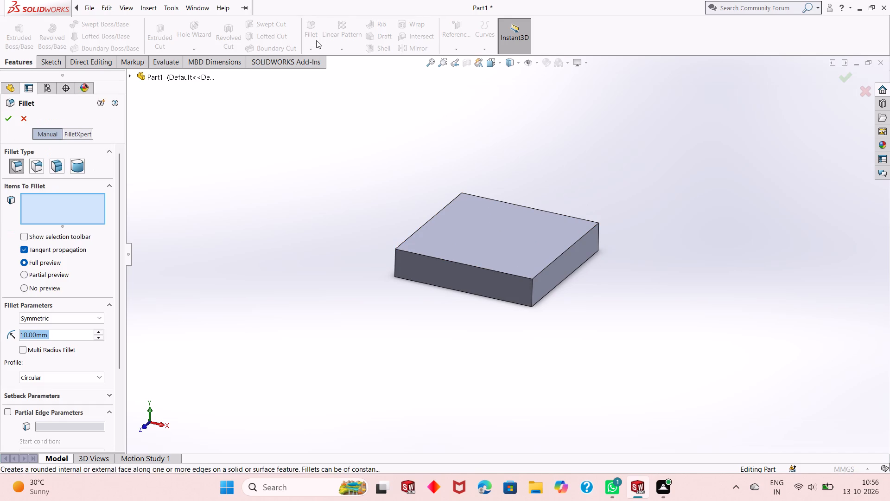
text(15)
key(Return)
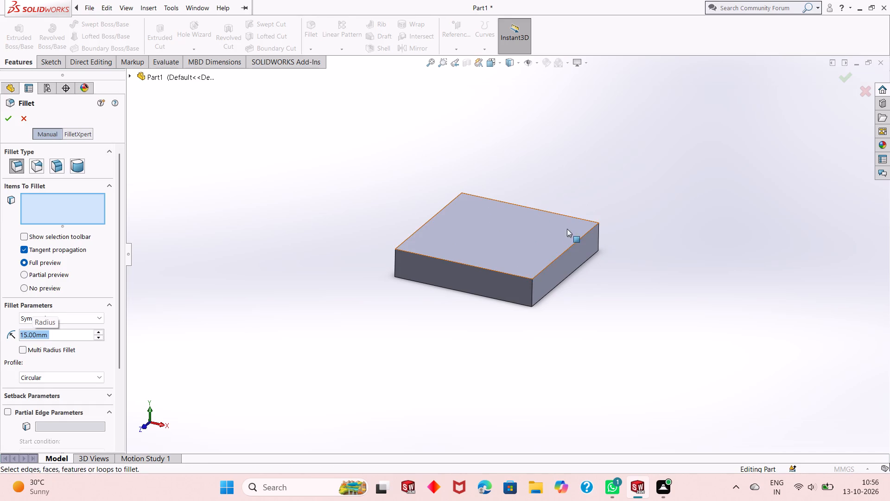
click(532, 292)
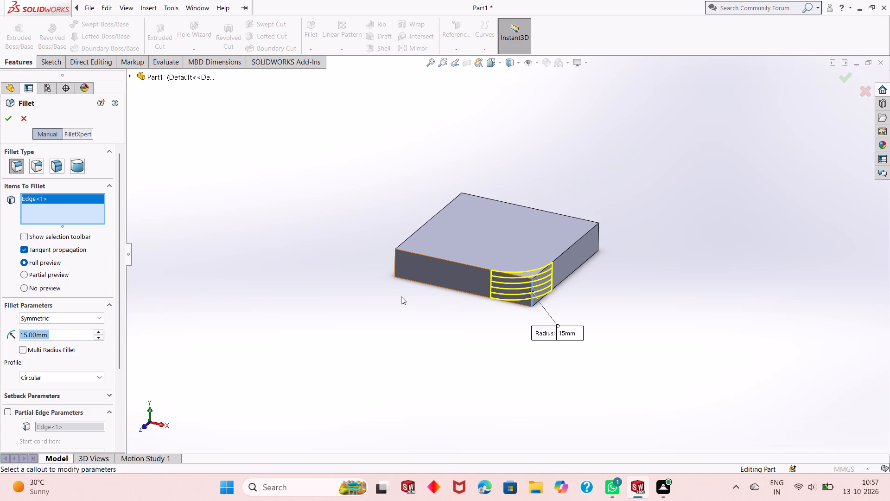
click(5, 116)
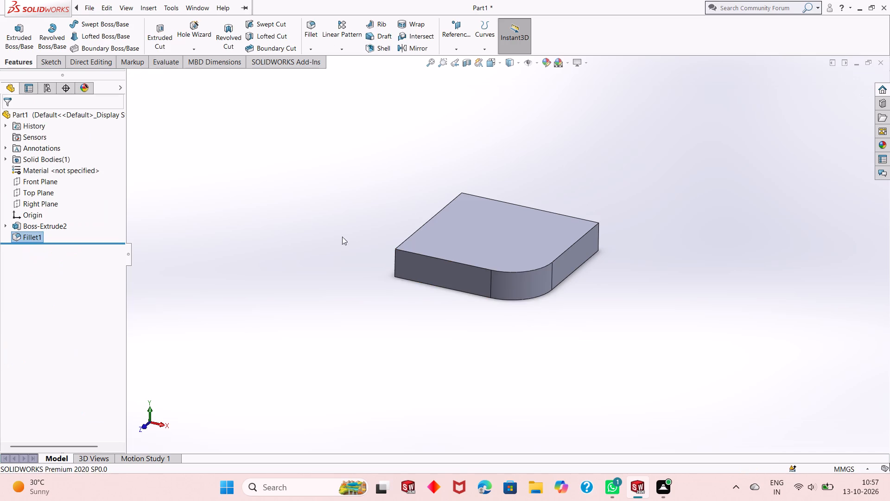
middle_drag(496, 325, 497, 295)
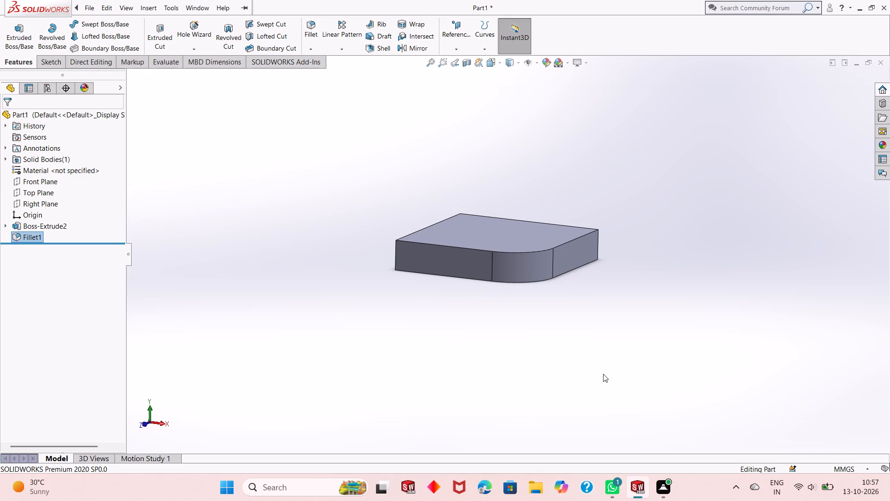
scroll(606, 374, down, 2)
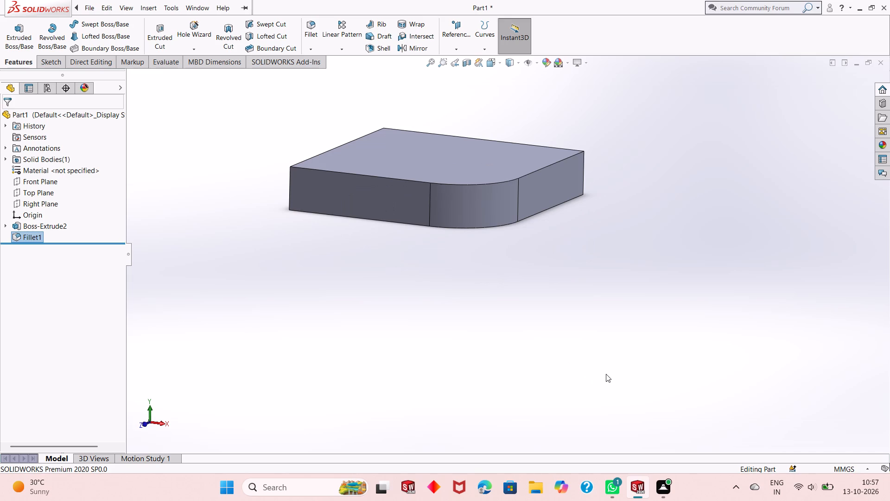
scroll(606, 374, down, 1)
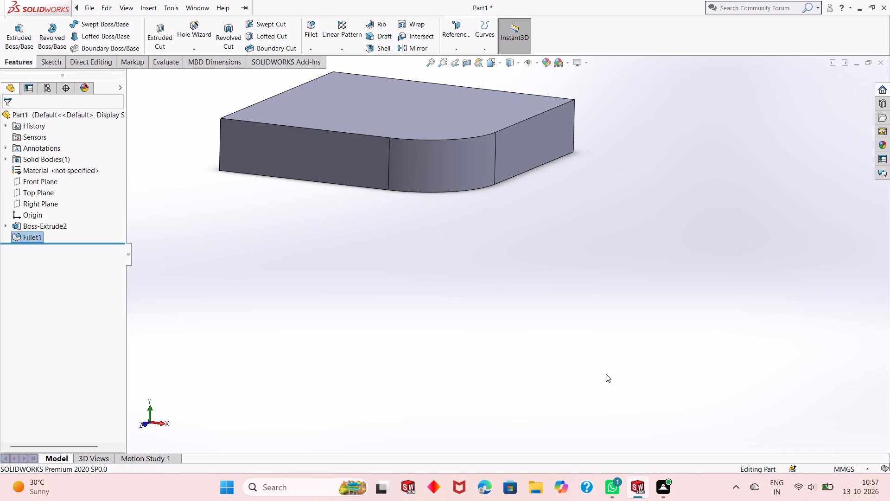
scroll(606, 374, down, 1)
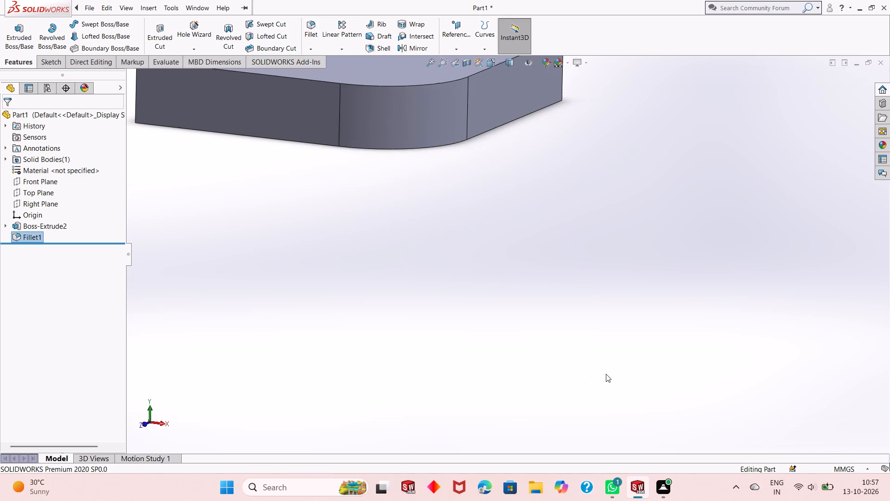
Undo the corner fillet and the block's extrusion, and exit the 50 mm square's sketch.
scroll(606, 374, down, 1)
scroll(606, 374, up, 6)
scroll(429, 144, down, 3)
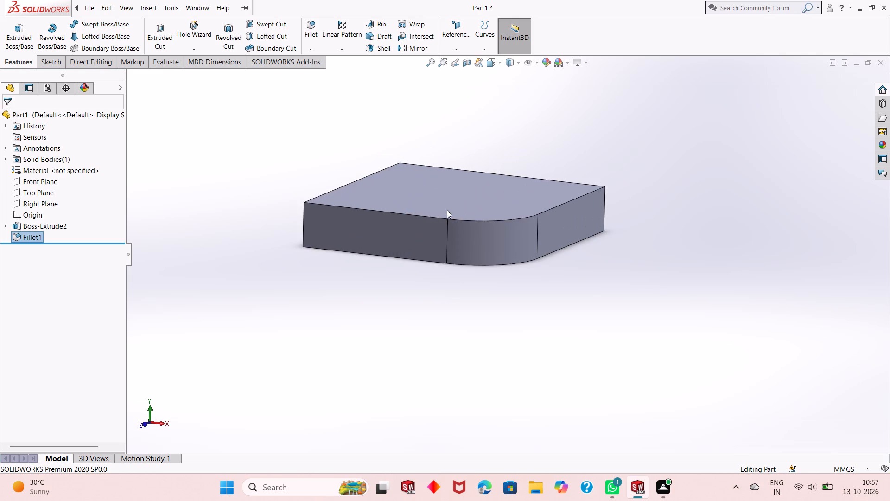
scroll(470, 266, up, 1)
scroll(372, 112, down, 2)
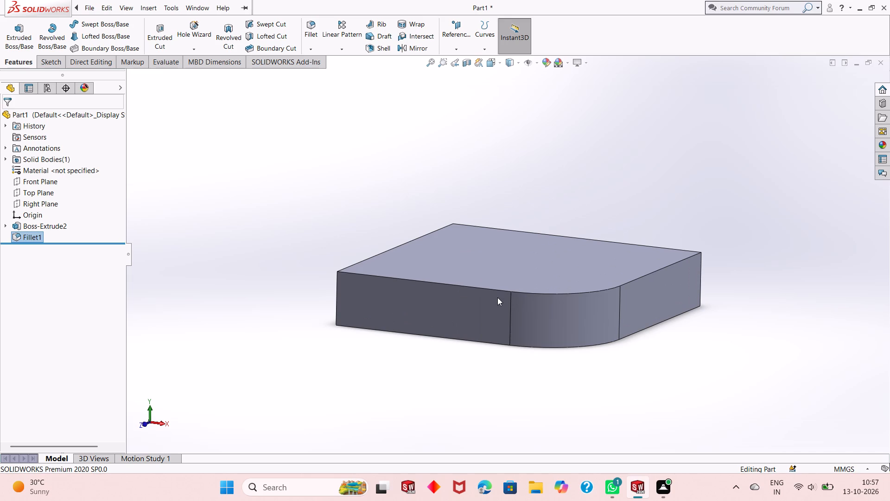
scroll(527, 330, down, 1)
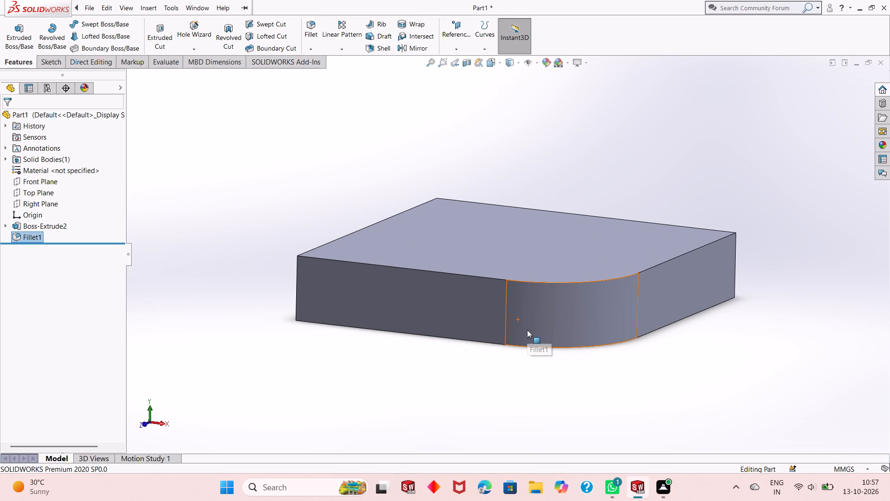
key(ctrl+z)
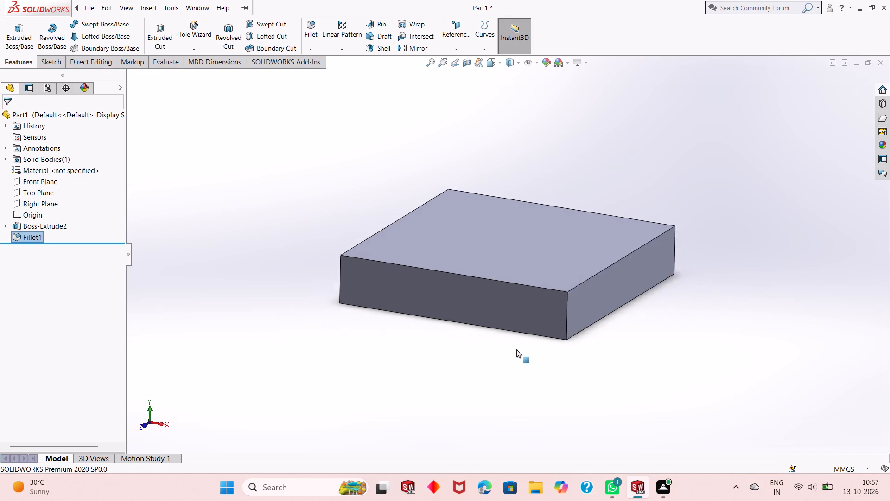
key(ctrl+z)
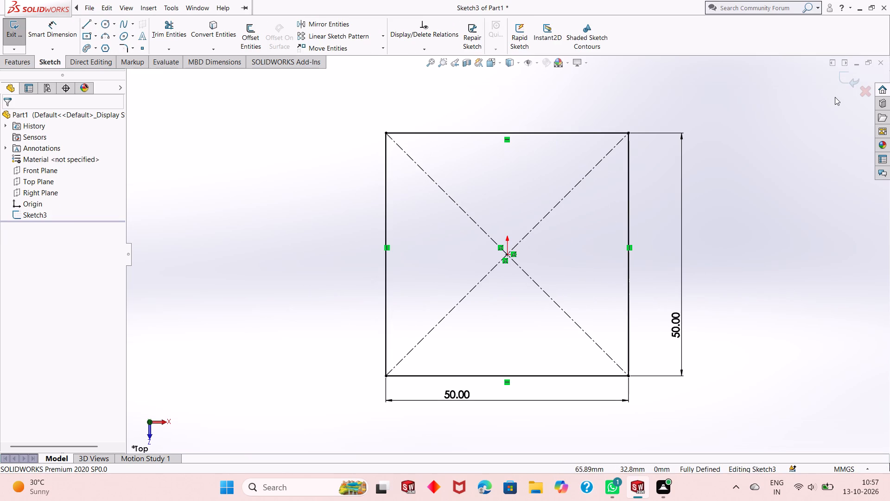
click(846, 83)
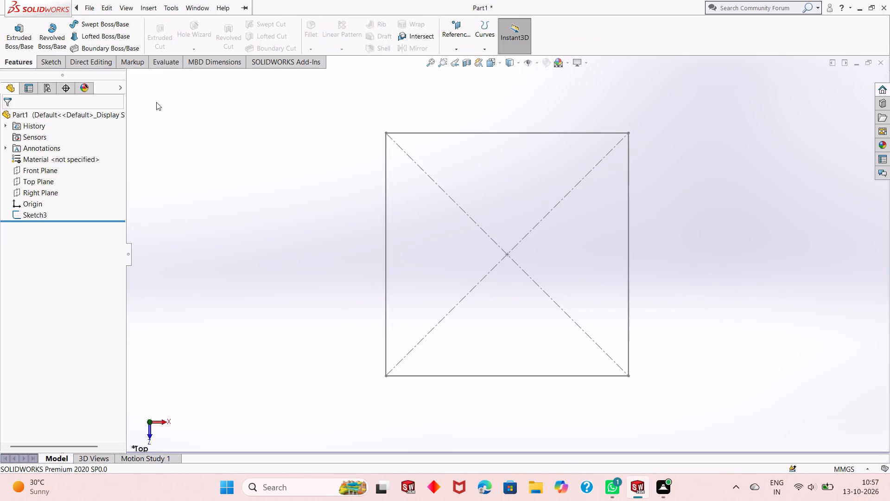
Create a reference plane offset 10 mm above the Top Plane.
click(42, 65)
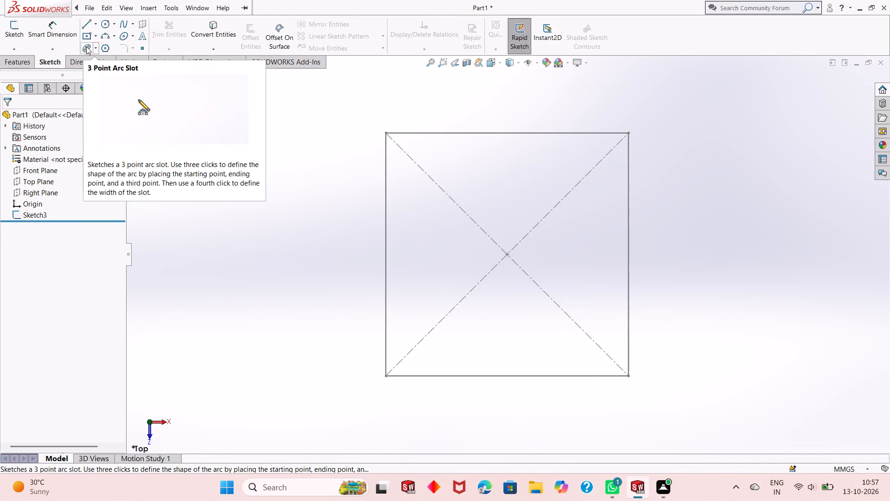
click(41, 177)
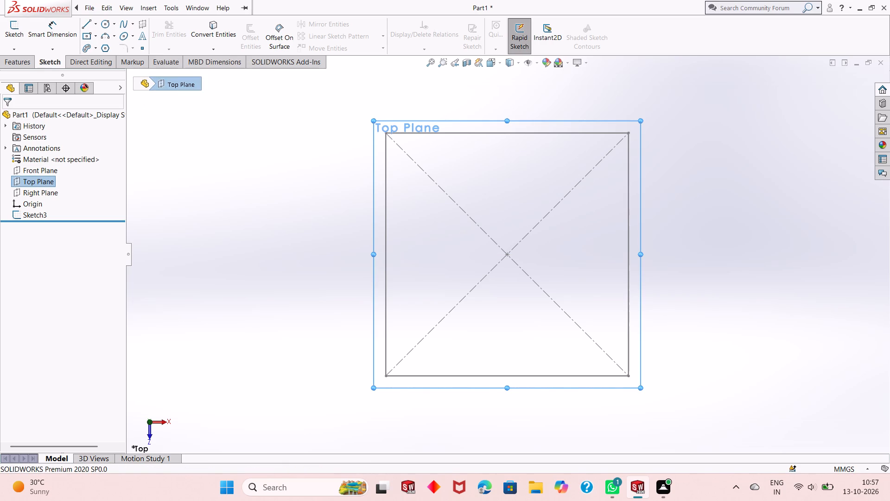
click(21, 63)
click(446, 48)
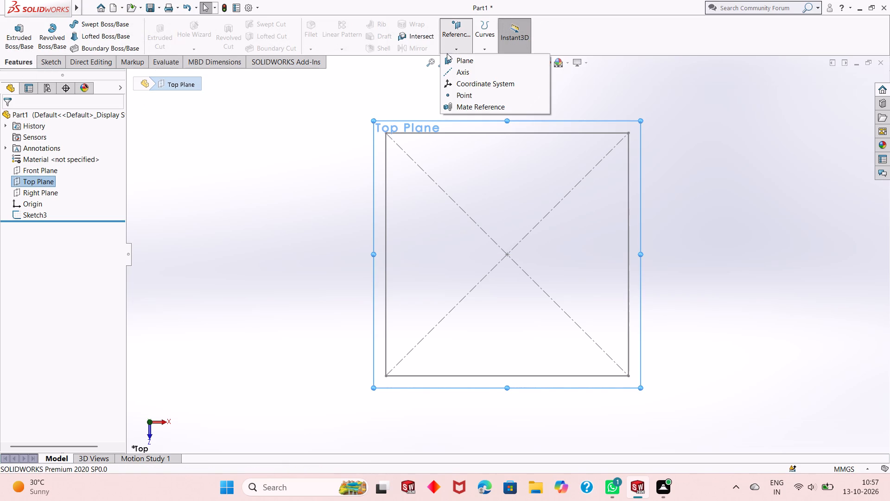
click(448, 58)
middle_drag(439, 299, 448, 247)
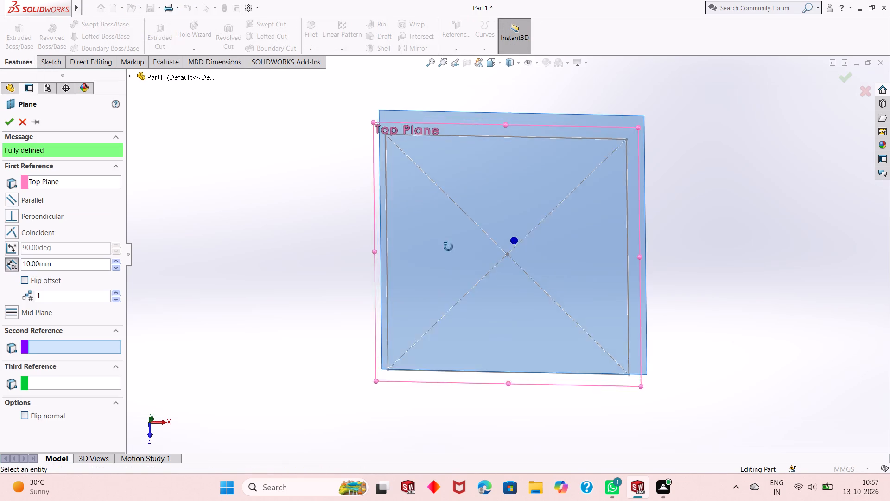
middle_drag(448, 247, 454, 194)
scroll(453, 176, up, 2)
middle_drag(466, 260, 475, 226)
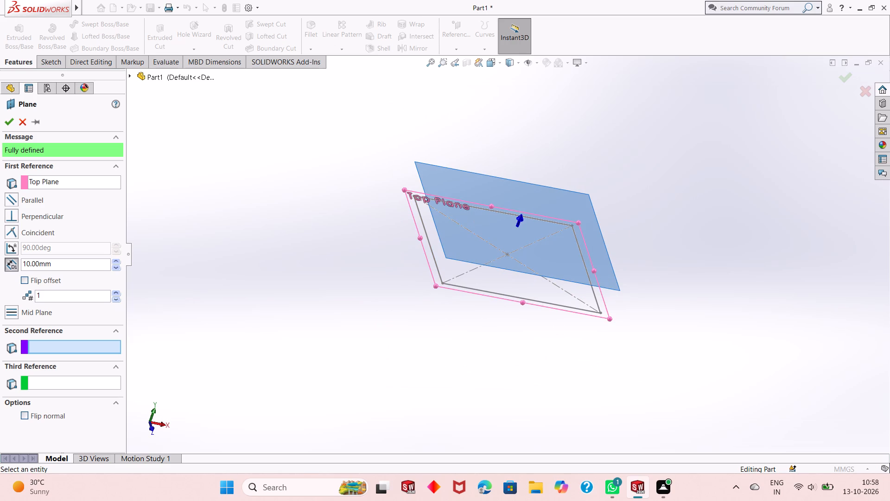
click(12, 123)
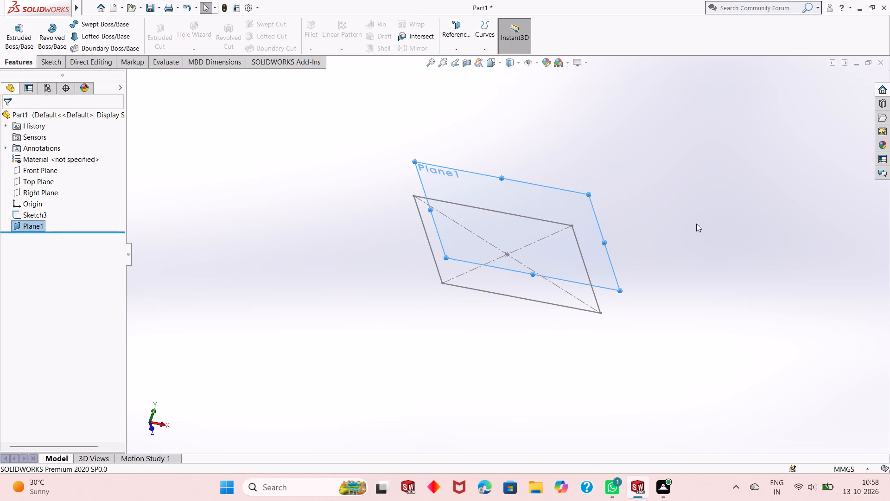
Start a new sketch on the offset plane above the square.
click(550, 202)
click(595, 177)
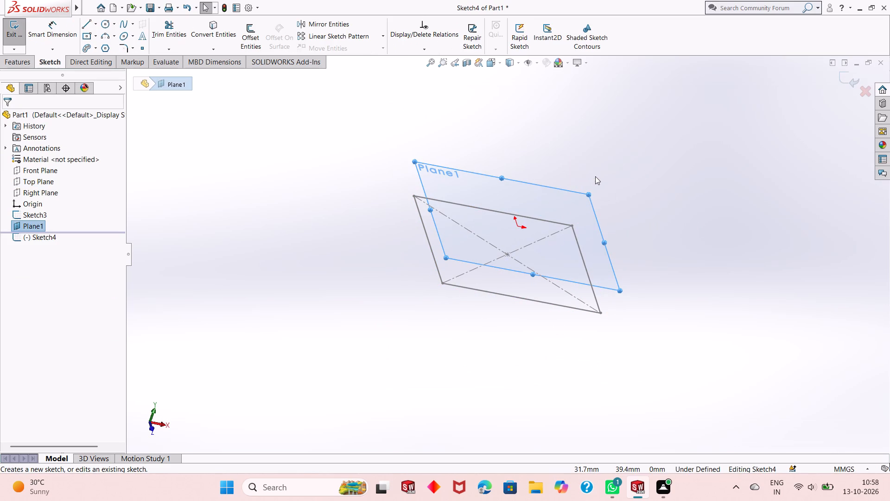
key(ctrl+8)
scroll(514, 272, up, 1)
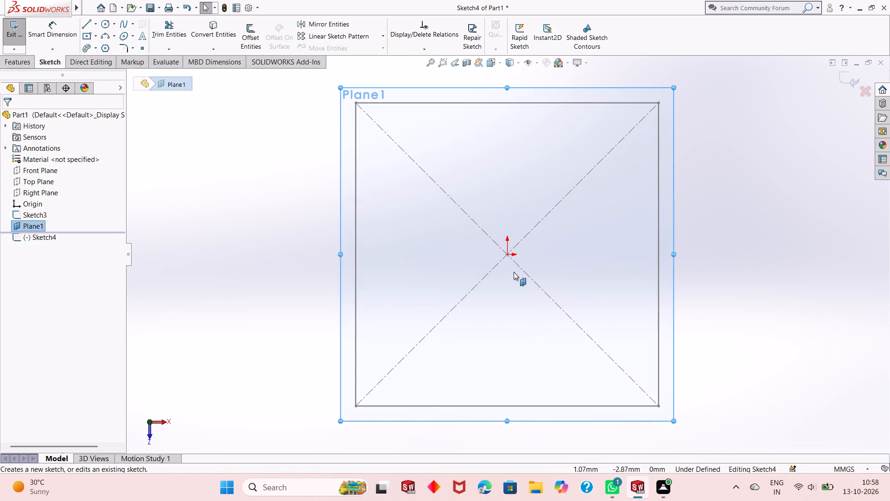
scroll(514, 272, up, 1)
key(Escape)
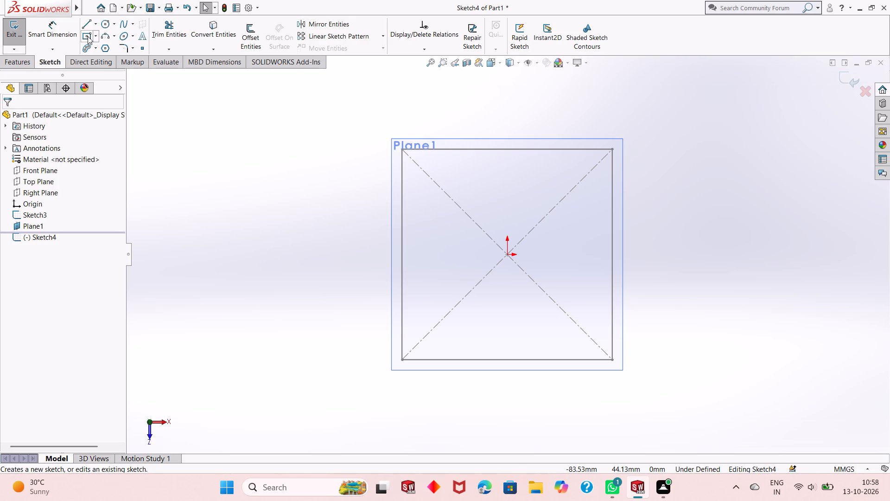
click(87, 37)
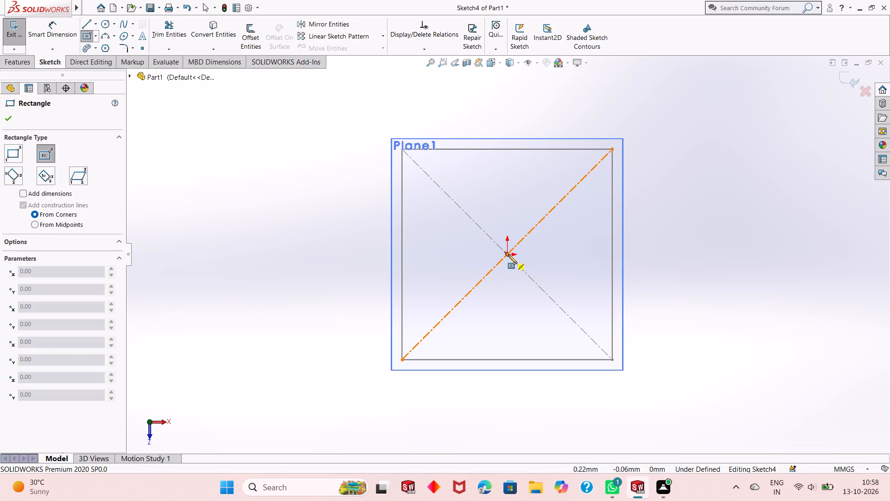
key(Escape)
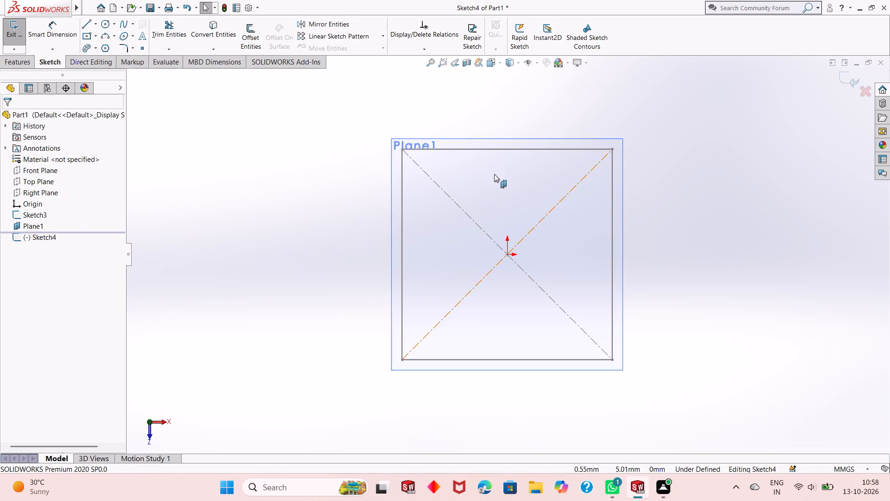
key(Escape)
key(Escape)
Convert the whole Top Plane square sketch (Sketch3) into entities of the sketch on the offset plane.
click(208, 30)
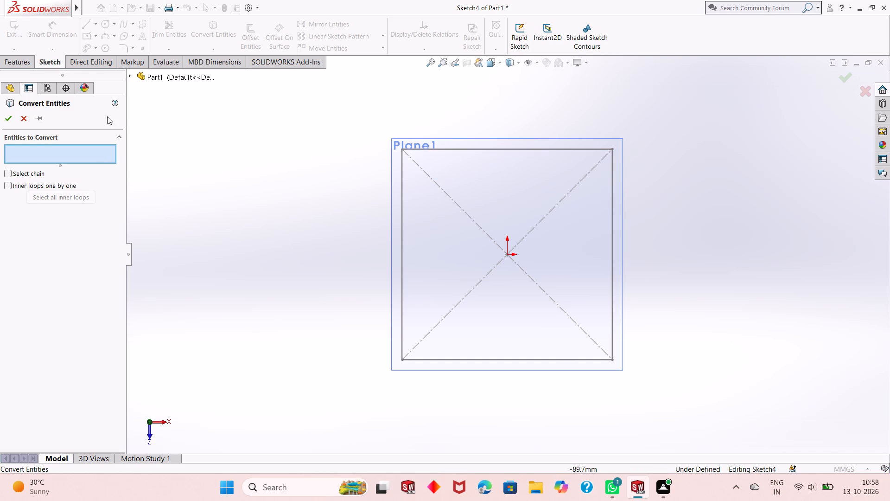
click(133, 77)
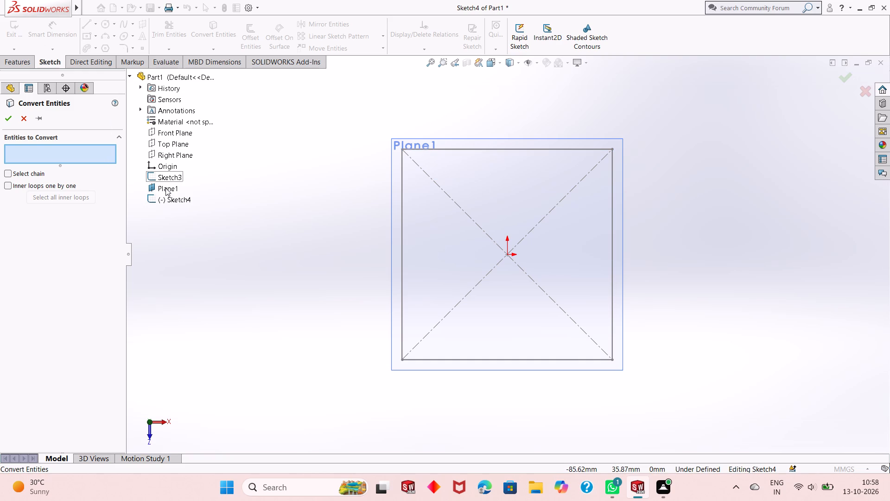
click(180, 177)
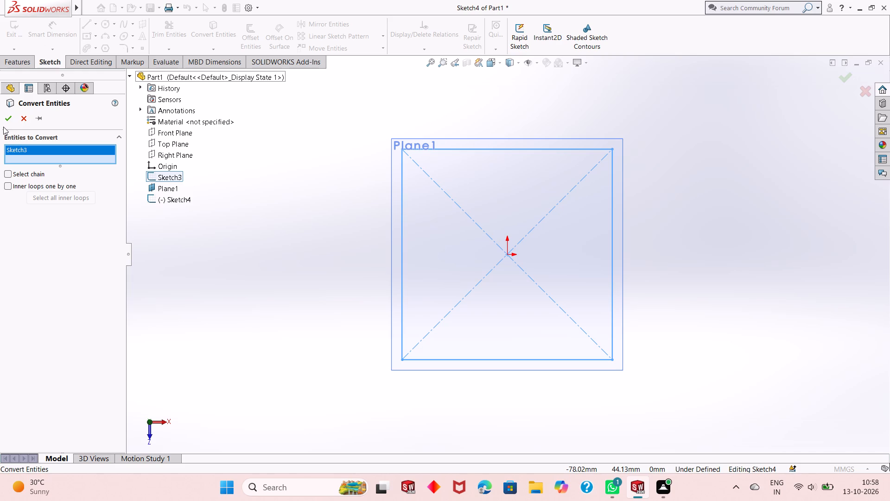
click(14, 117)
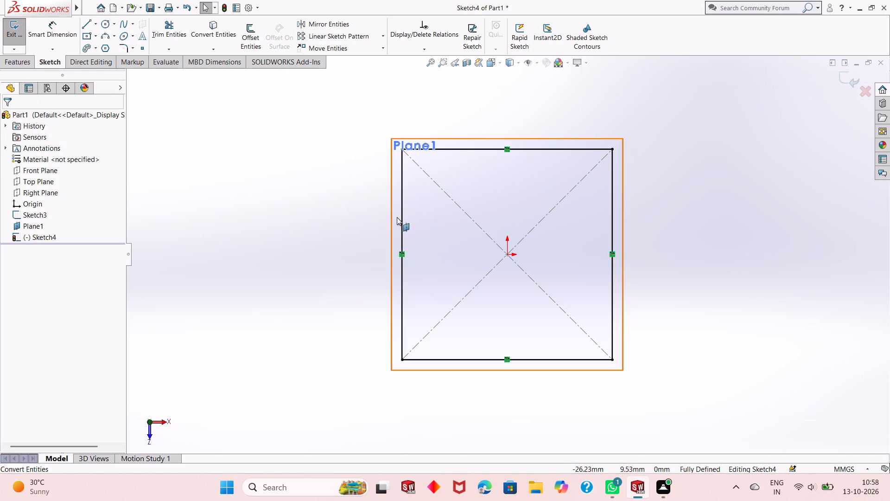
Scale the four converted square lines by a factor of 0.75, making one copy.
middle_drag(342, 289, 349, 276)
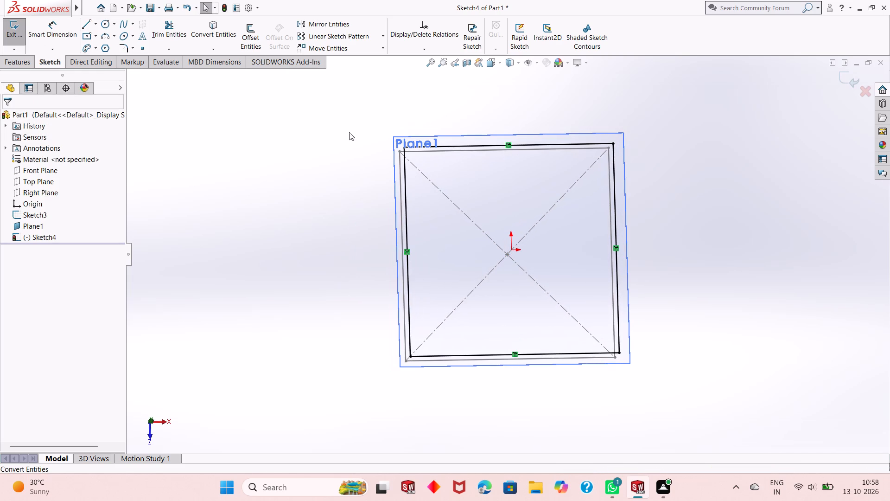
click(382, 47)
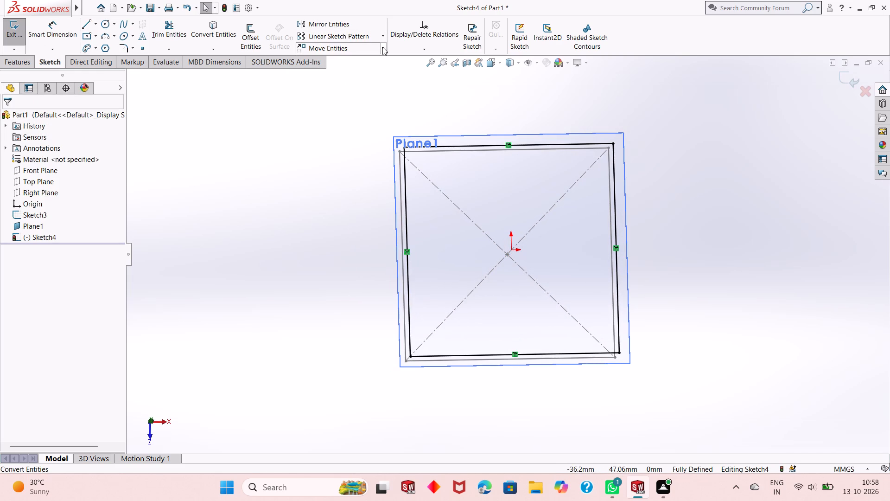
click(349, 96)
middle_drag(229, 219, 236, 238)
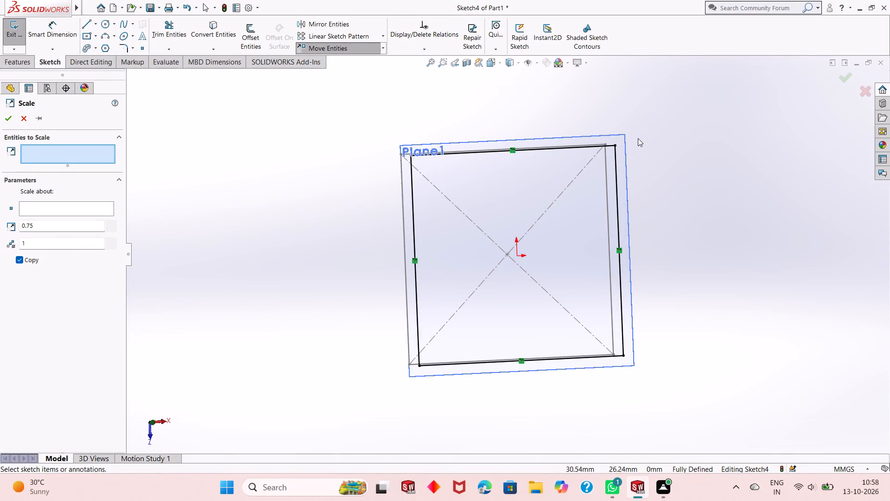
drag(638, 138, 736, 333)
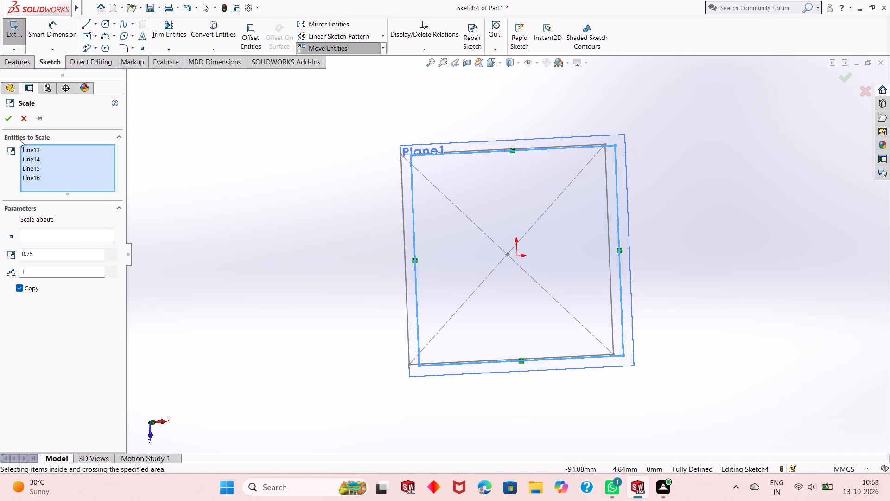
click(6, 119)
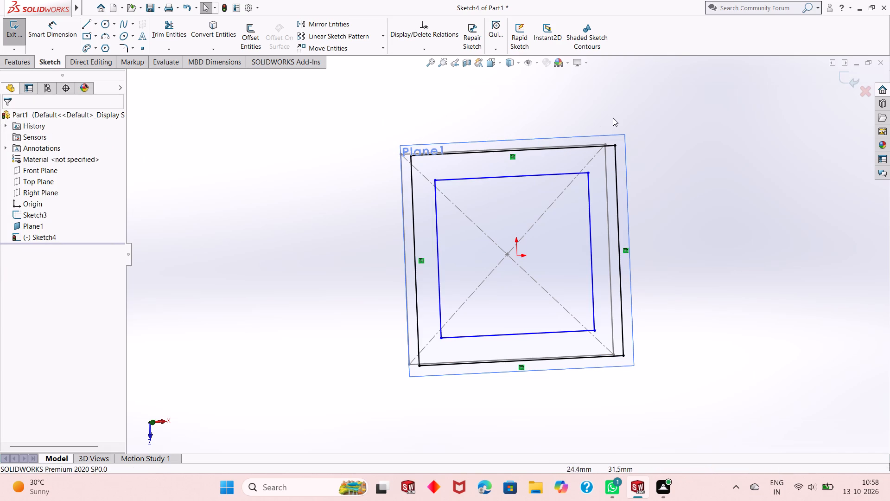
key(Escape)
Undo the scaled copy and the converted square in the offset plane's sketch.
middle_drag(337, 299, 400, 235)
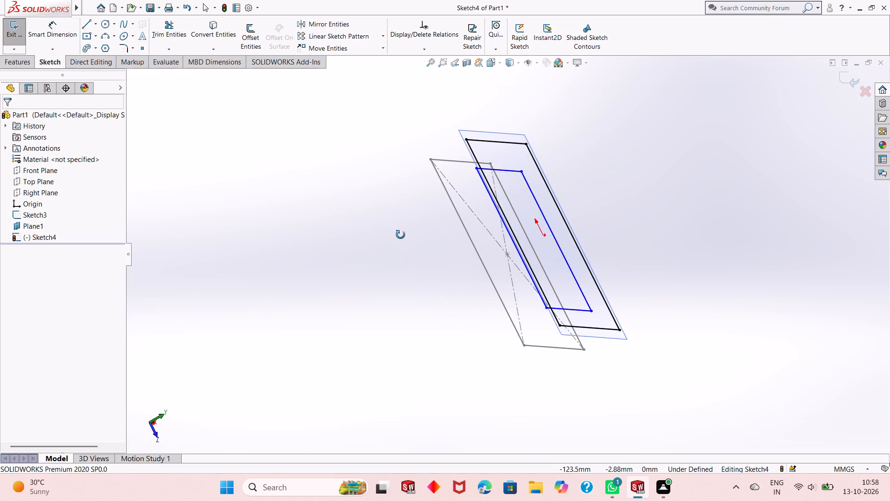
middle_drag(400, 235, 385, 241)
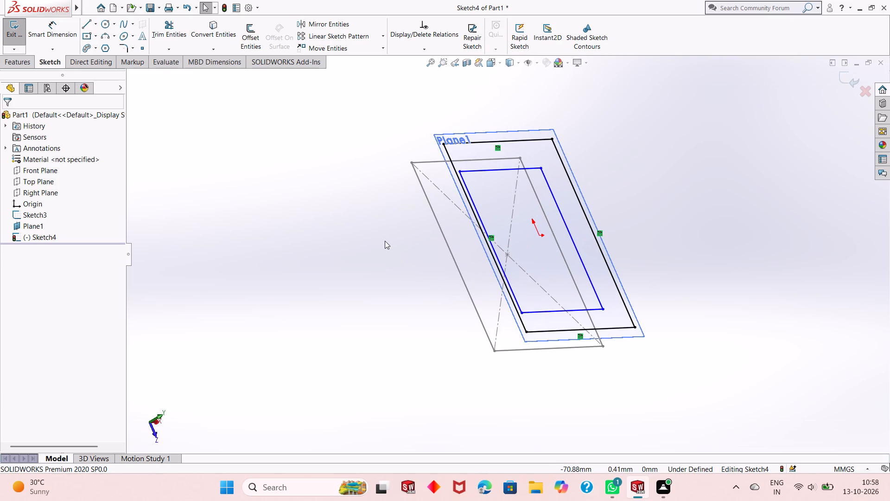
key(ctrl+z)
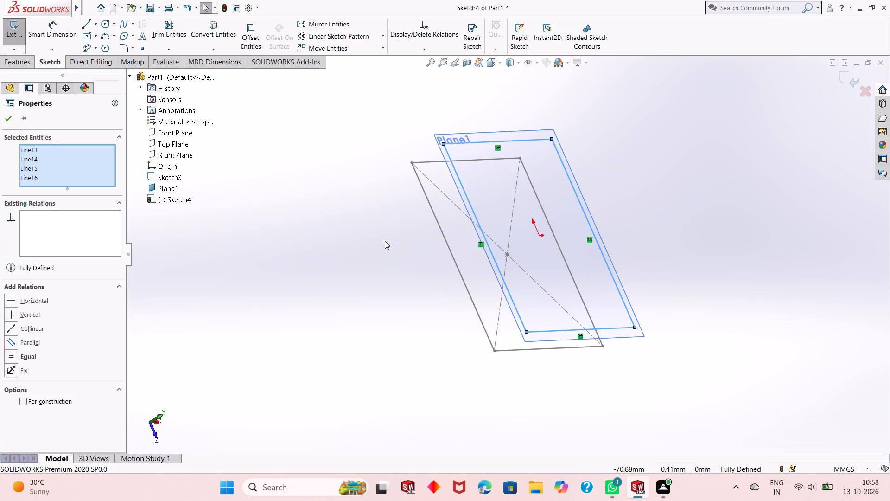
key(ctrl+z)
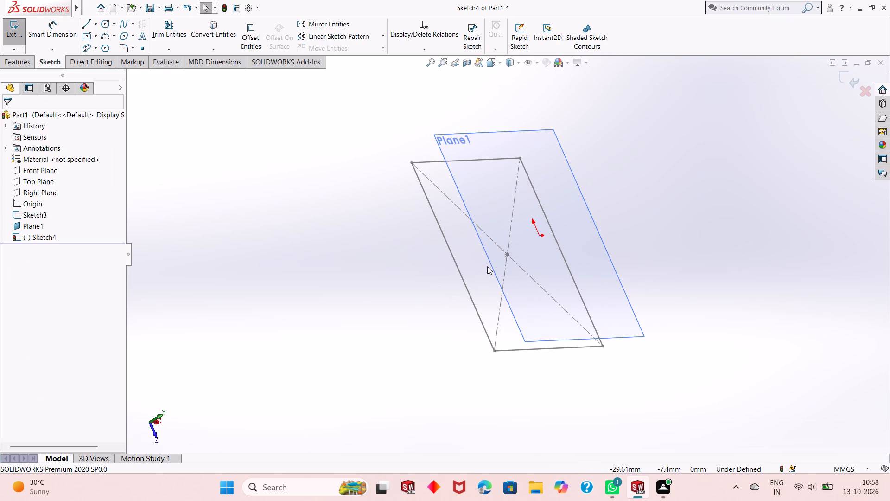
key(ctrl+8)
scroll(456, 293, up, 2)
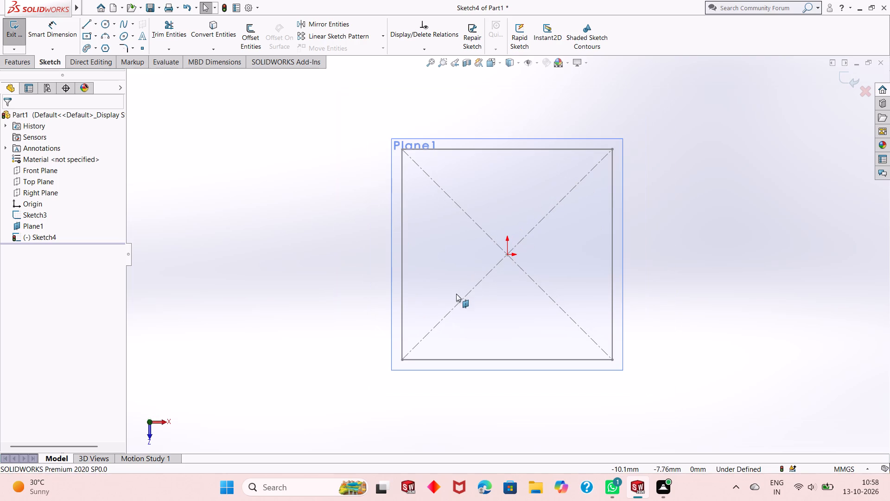
Convert the Top Plane square sketch (Sketch3) into entities on the offset plane again.
drag(660, 120, 309, 362)
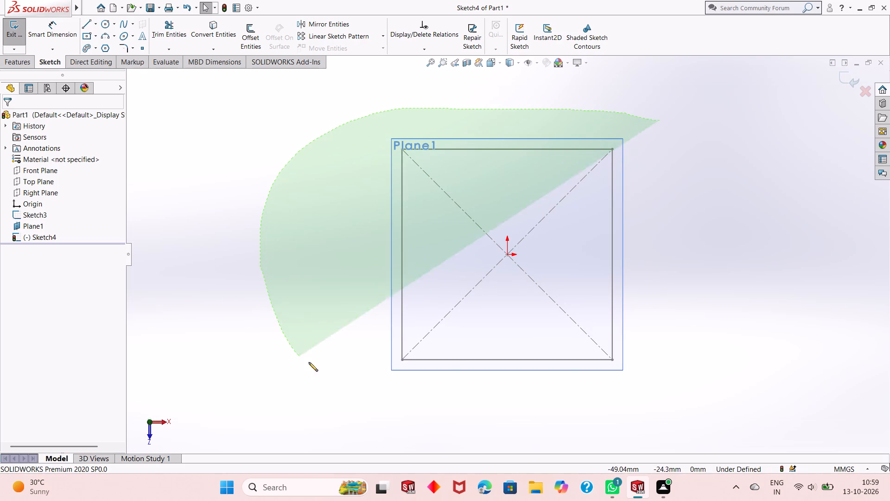
drag(309, 362, 724, 381)
click(210, 34)
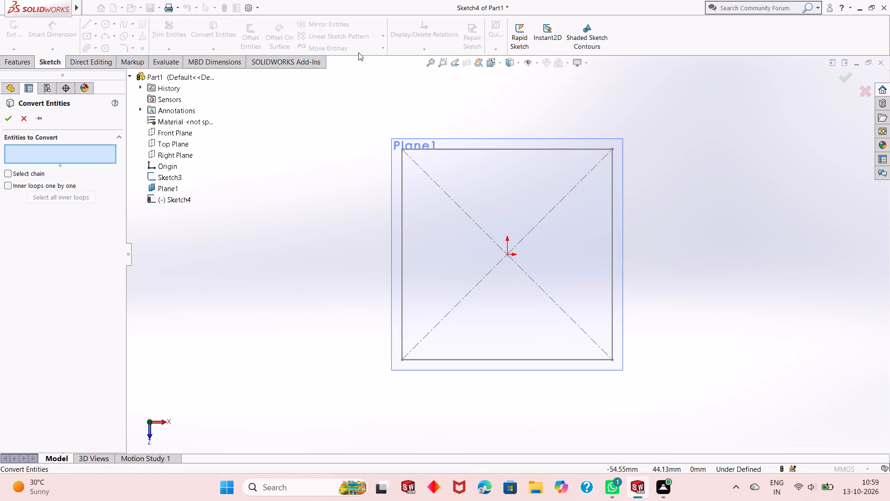
click(175, 176)
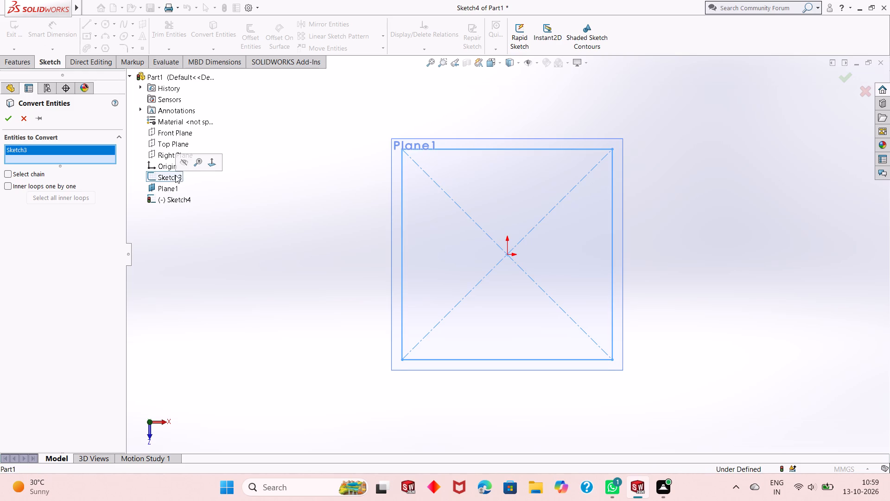
click(6, 124)
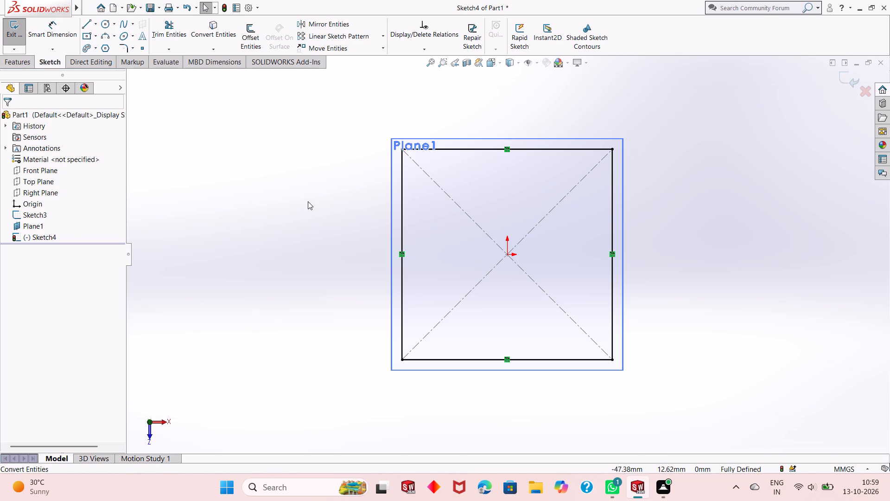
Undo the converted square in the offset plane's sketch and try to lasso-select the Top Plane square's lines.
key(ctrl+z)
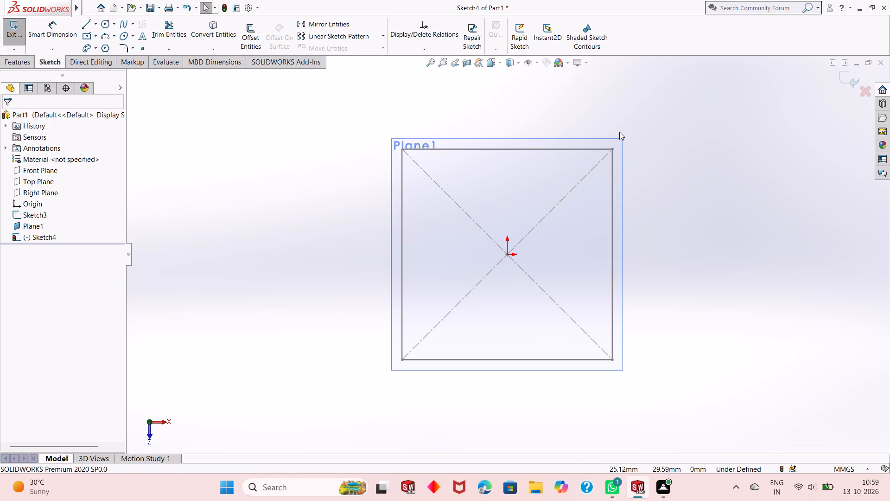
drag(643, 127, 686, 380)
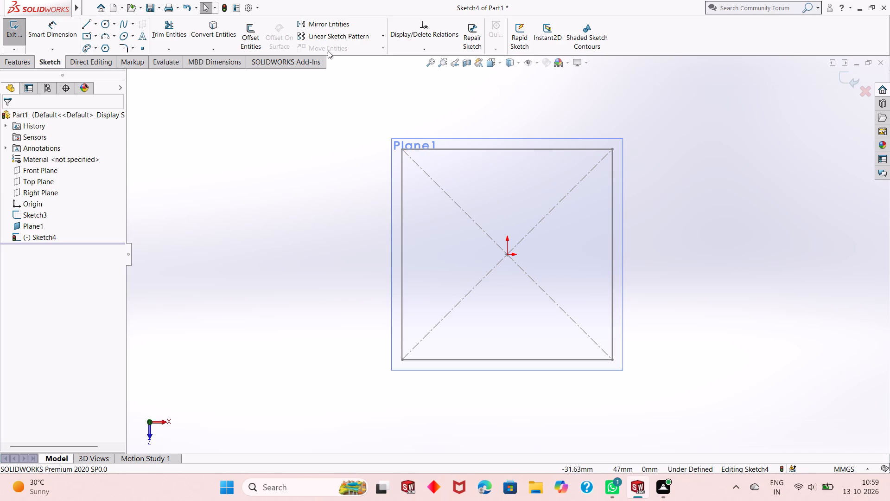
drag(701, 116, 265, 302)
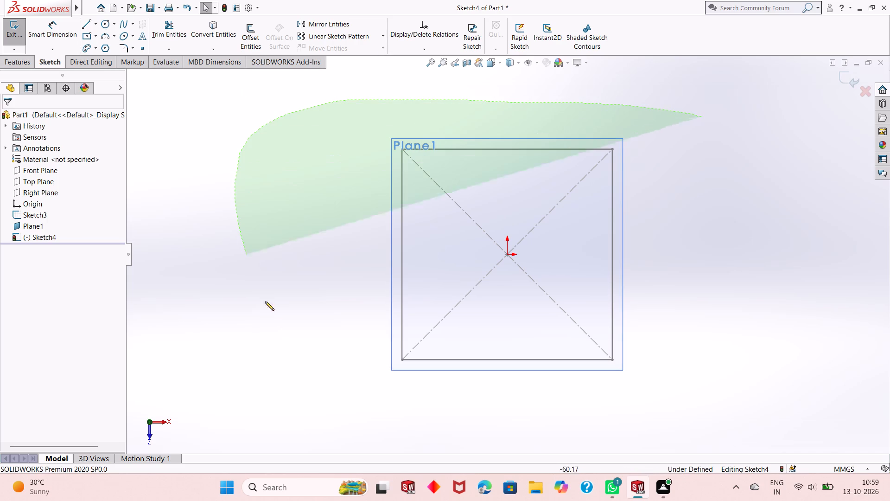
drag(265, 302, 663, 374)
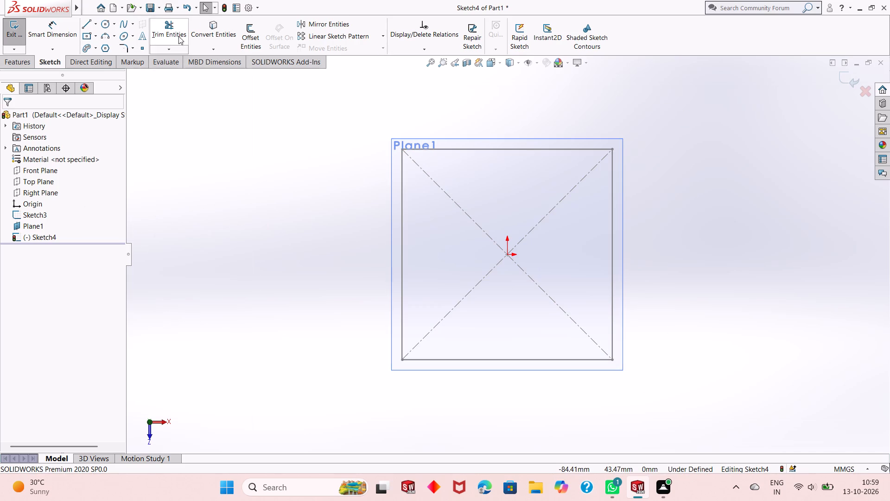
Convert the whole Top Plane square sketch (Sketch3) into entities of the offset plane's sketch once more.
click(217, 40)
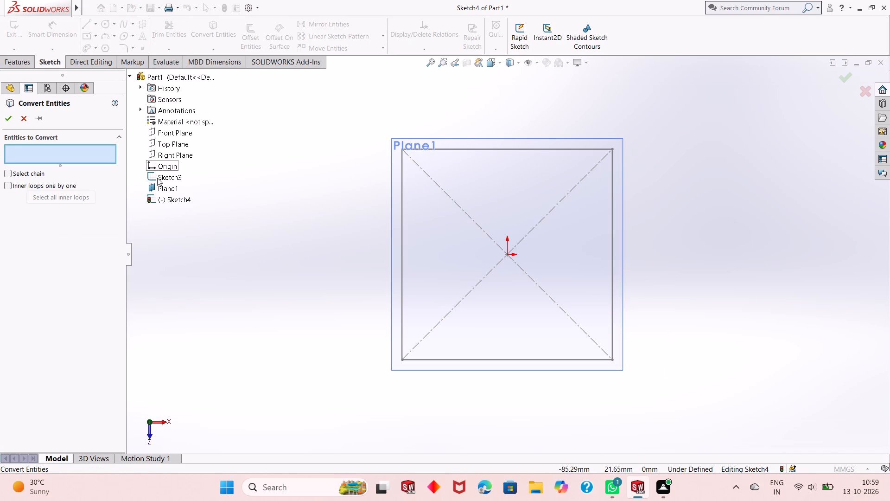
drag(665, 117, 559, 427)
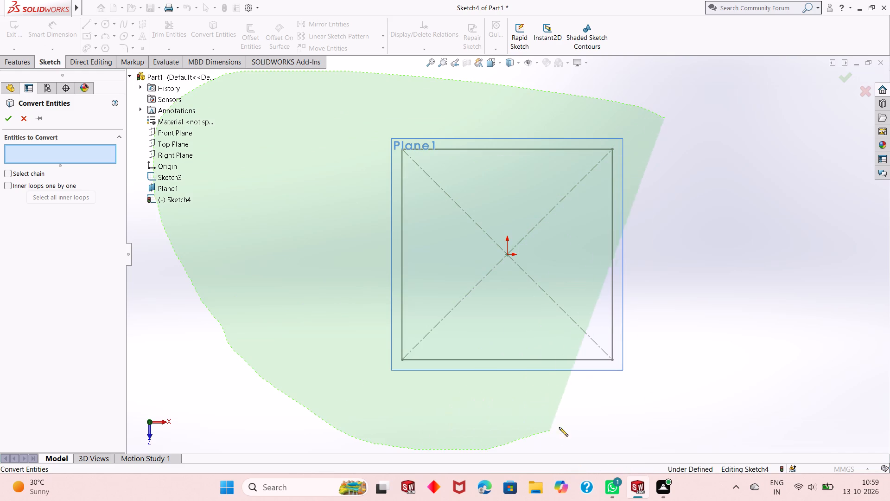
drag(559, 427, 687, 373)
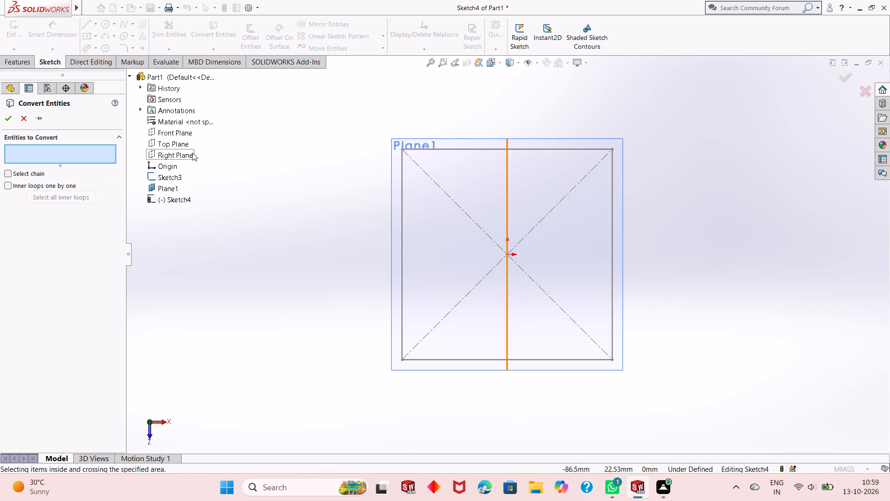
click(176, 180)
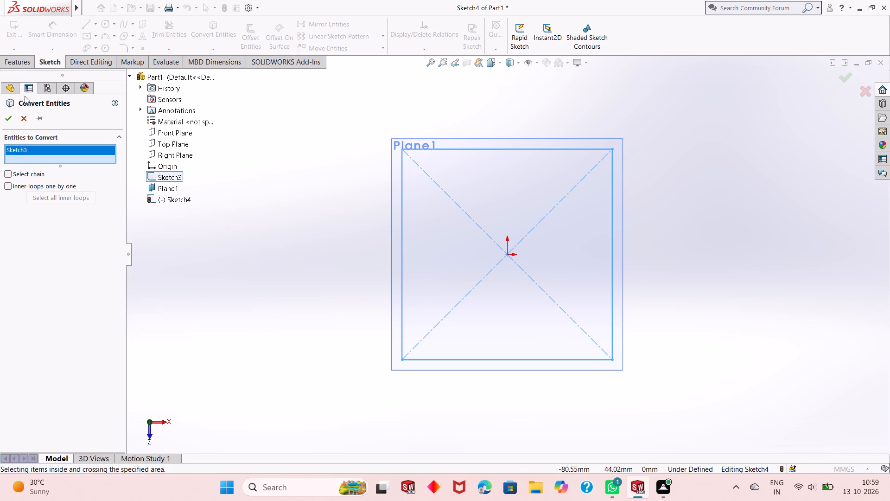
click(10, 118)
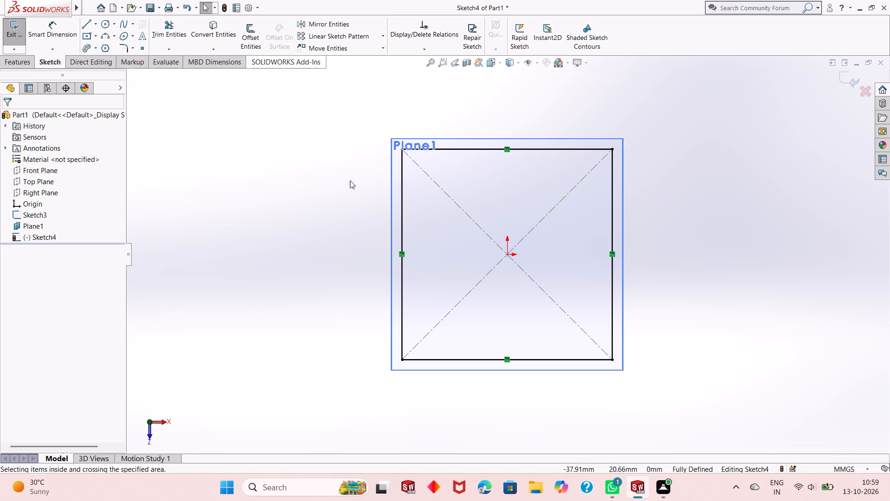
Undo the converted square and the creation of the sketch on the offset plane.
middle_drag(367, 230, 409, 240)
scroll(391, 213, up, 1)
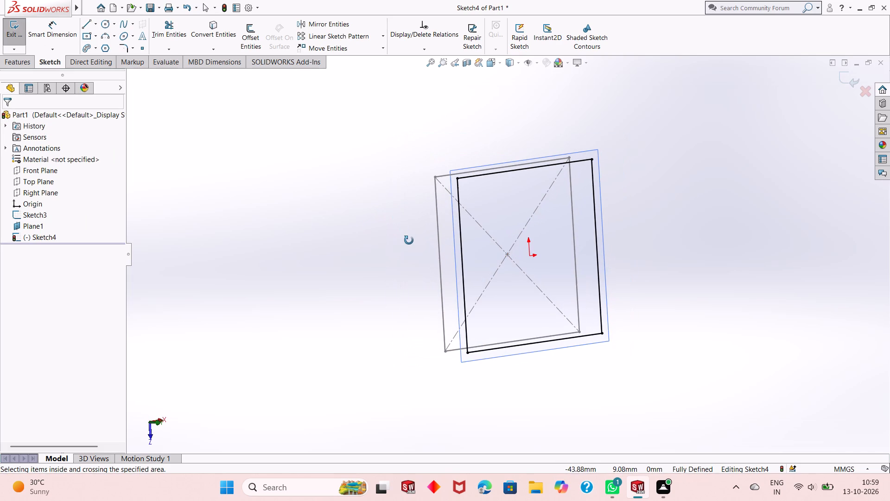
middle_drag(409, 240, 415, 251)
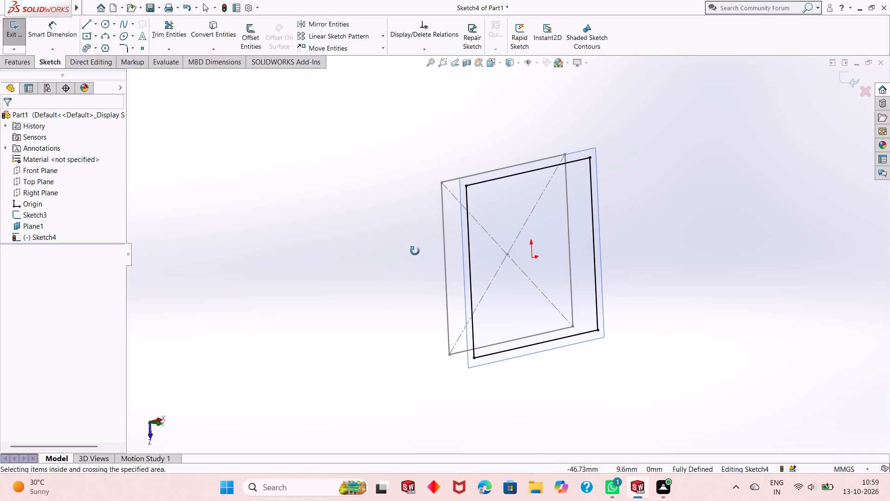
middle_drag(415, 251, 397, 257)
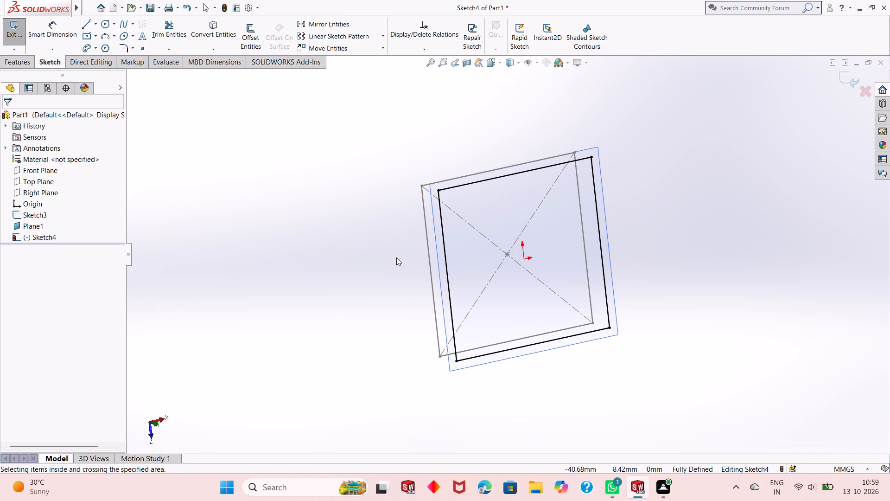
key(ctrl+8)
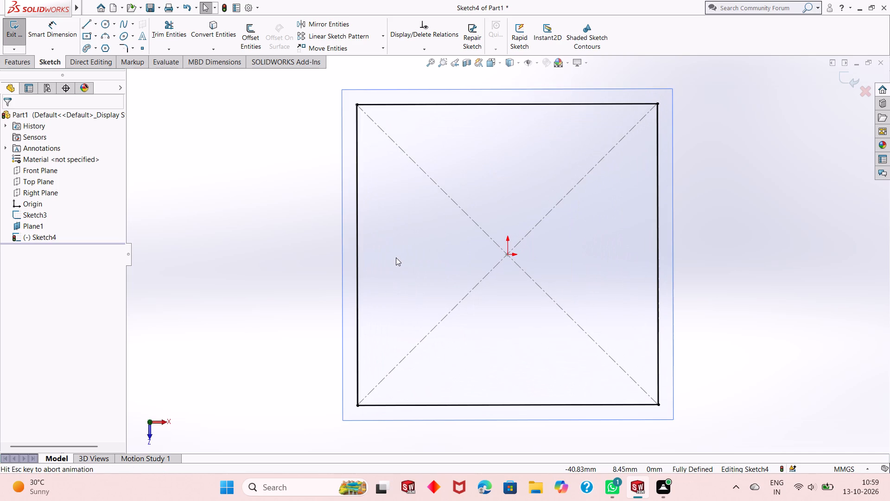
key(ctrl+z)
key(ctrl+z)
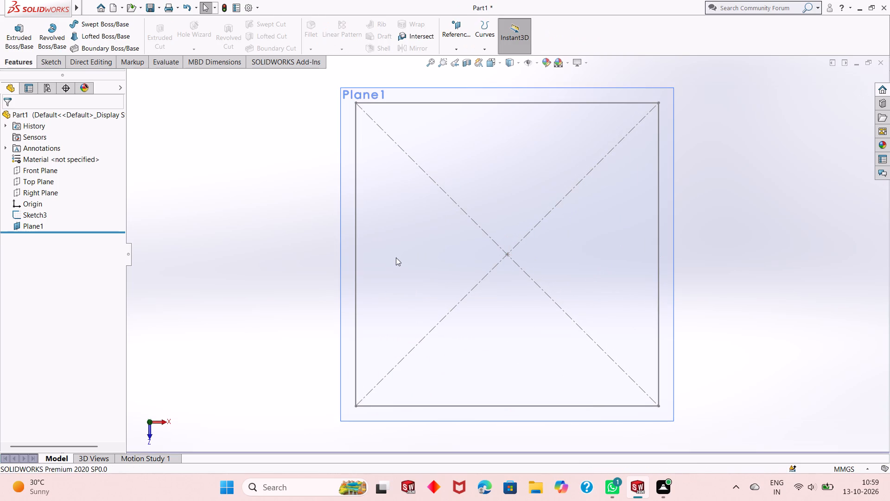
Start a new sketch on the offset plane (Plane1), viewed face-on.
middle_drag(430, 260, 514, 239)
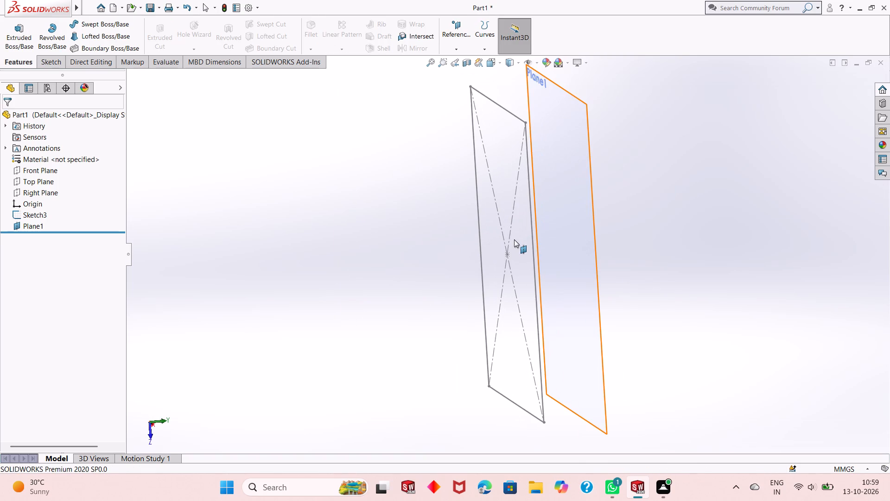
key(ctrl+8)
middle_drag(514, 239, 464, 244)
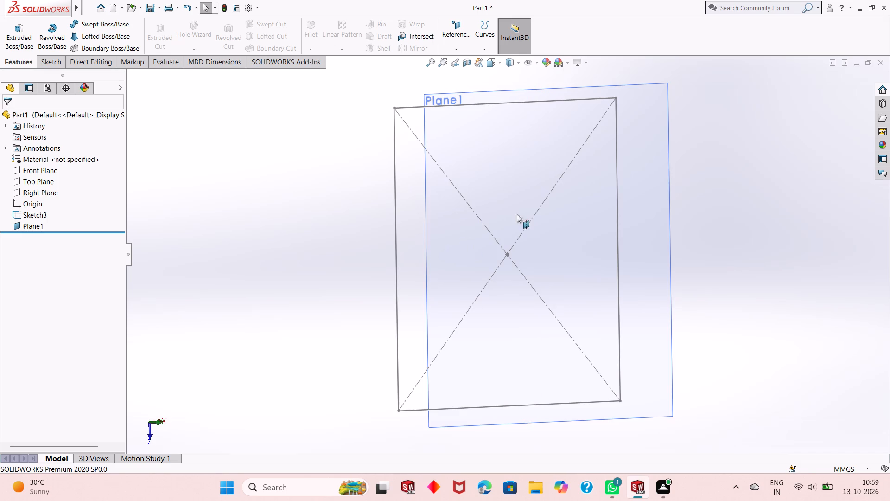
click(643, 141)
click(682, 110)
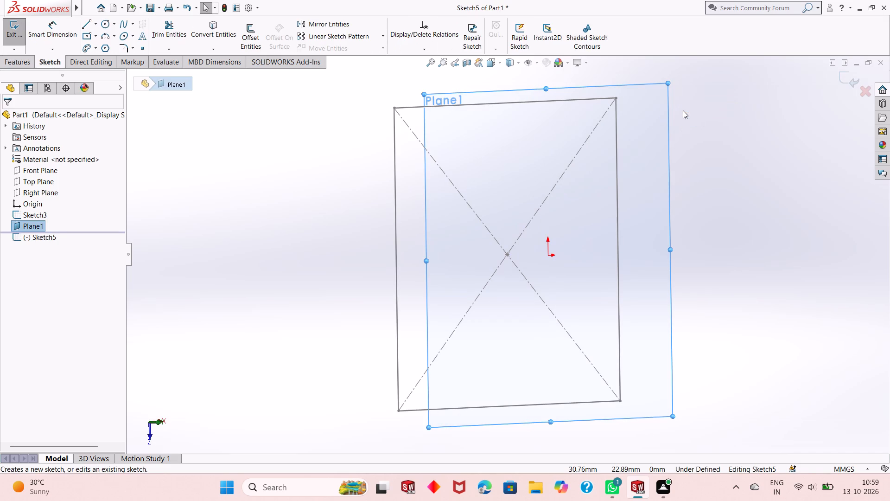
key(ctrl+8)
scroll(572, 170, up, 1)
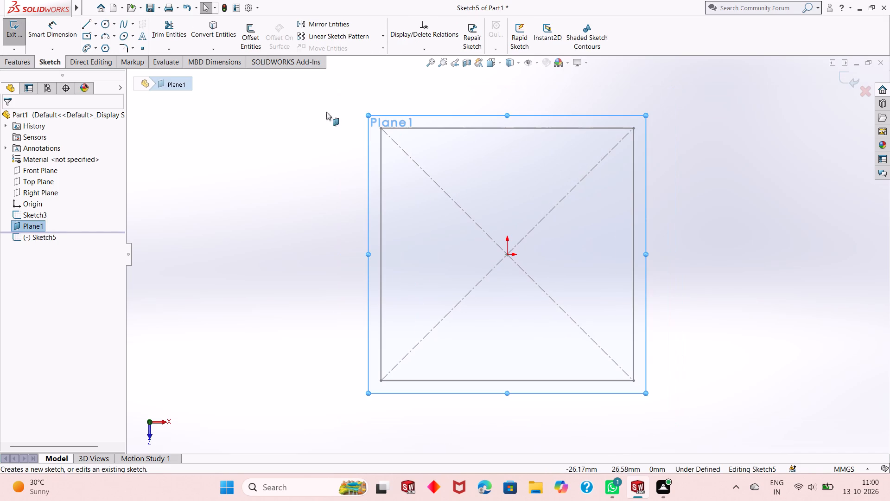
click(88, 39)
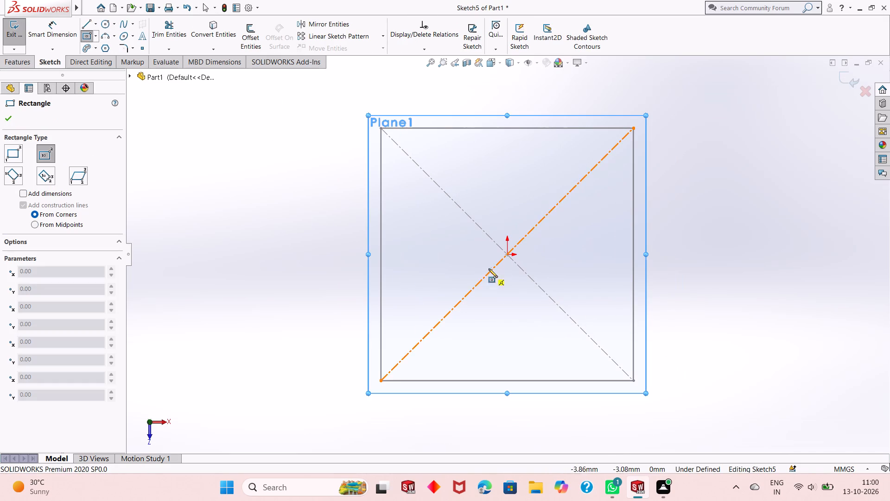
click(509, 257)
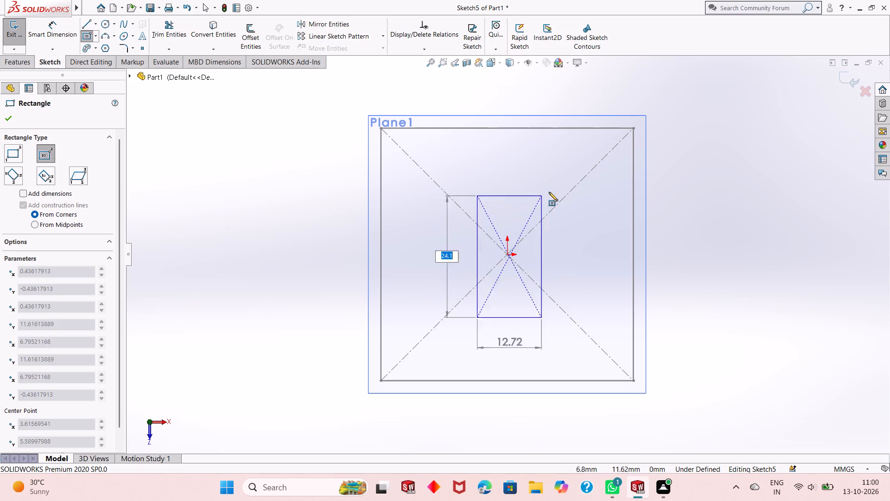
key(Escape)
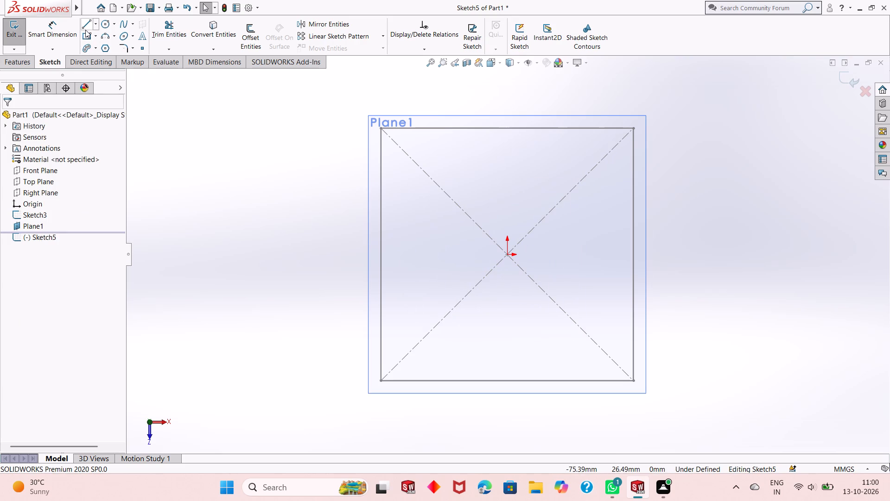
Draw a 40 by 40 mm center rectangle centred on the origin in the offset plane's sketch.
click(86, 29)
click(85, 38)
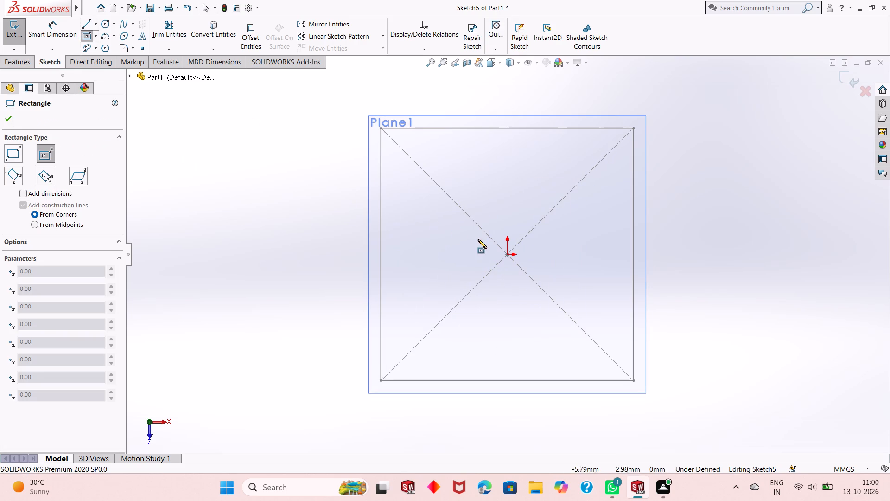
click(507, 254)
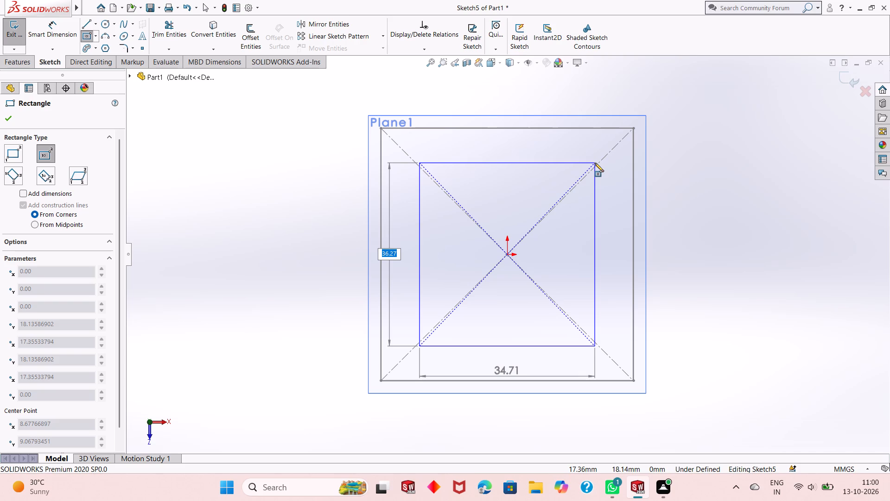
text(40)
key(Tab)
text(40)
key(Return)
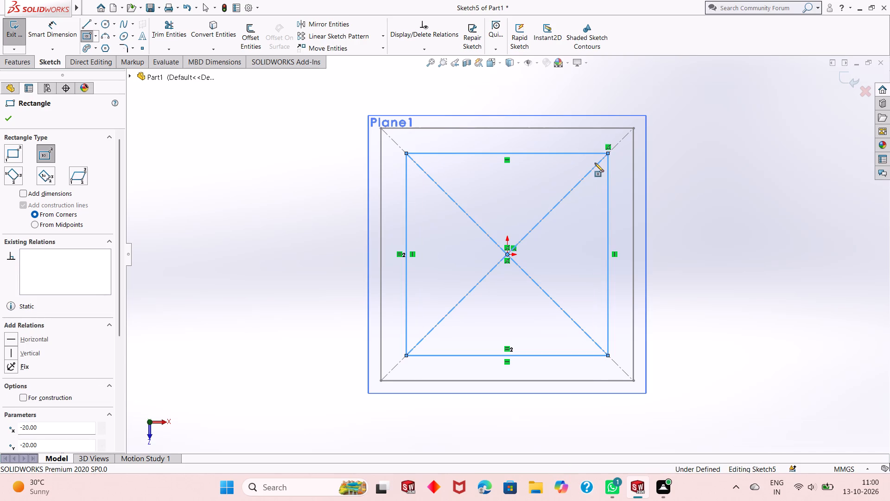
click(12, 117)
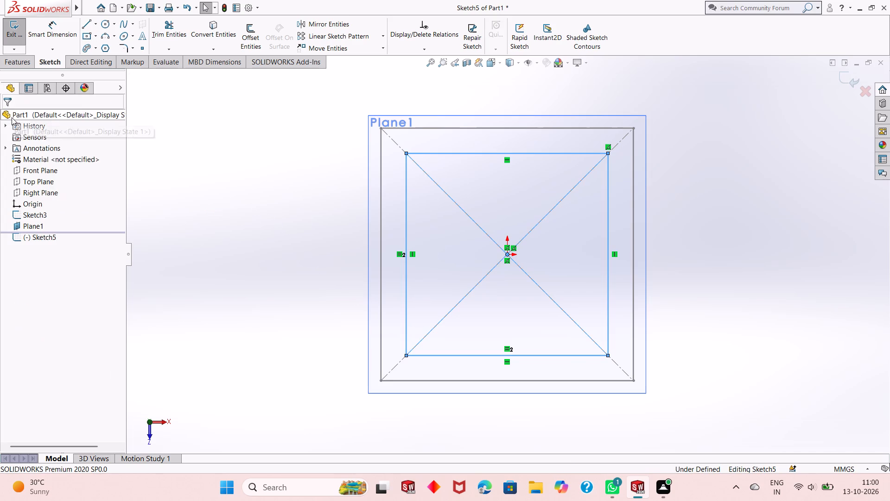
click(251, 234)
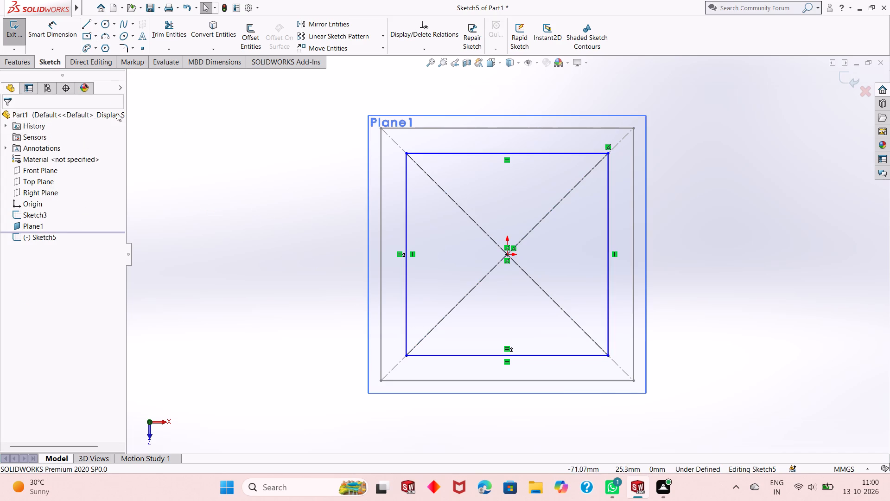
Add a 40 mm Smart Dimension to the new square's lower edge, placed below the square.
click(54, 34)
click(464, 355)
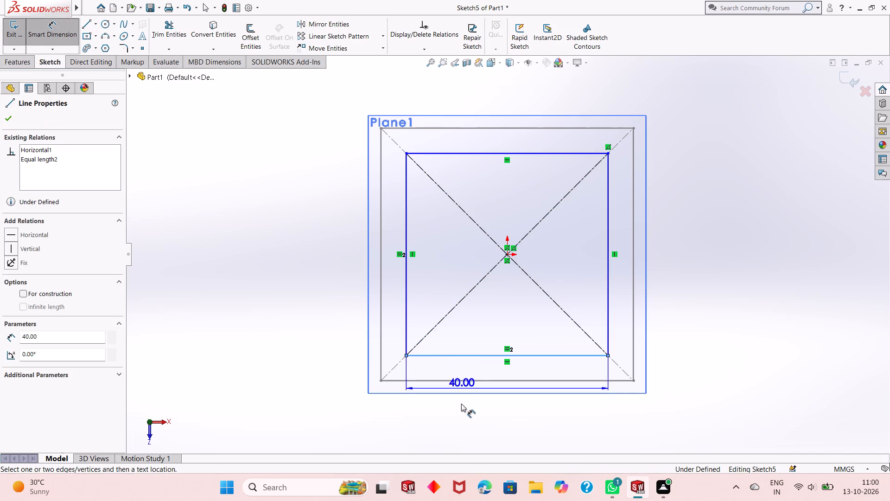
click(461, 405)
click(428, 385)
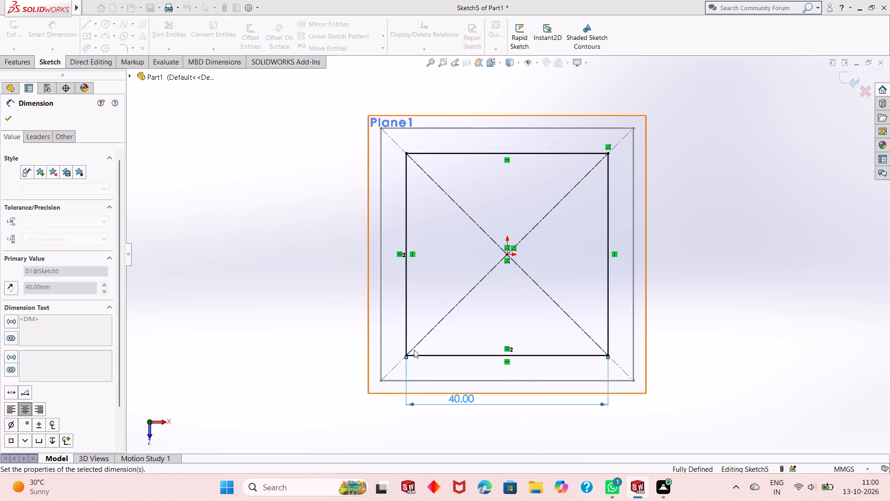
right_click(300, 209)
click(314, 240)
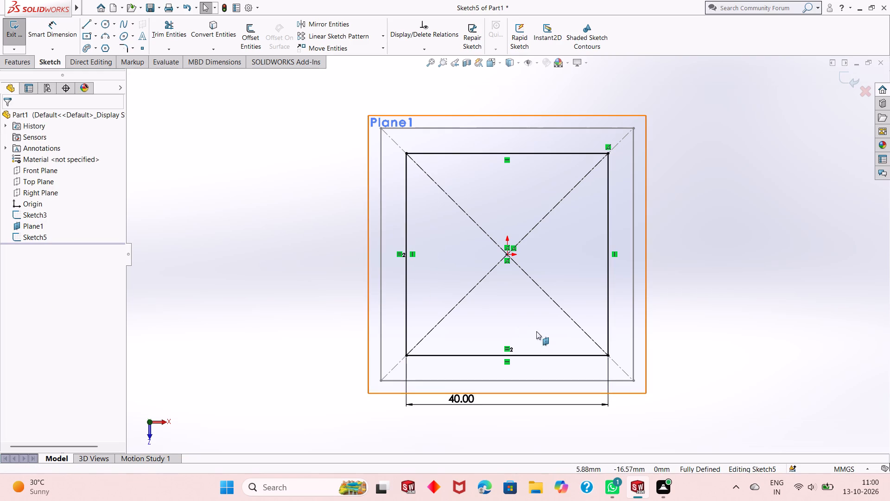
Set the length dimension of the offset plane square's lower edge to 30 mm.
middle_drag(535, 326, 533, 143)
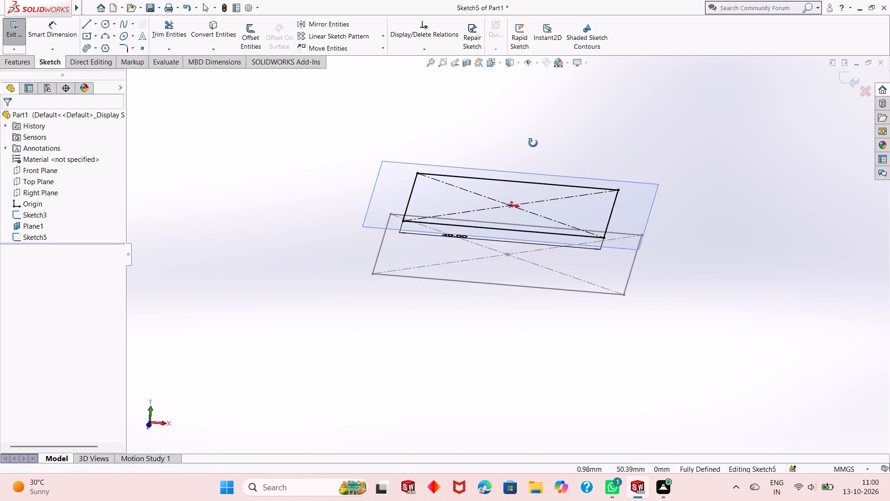
middle_drag(533, 143, 534, 122)
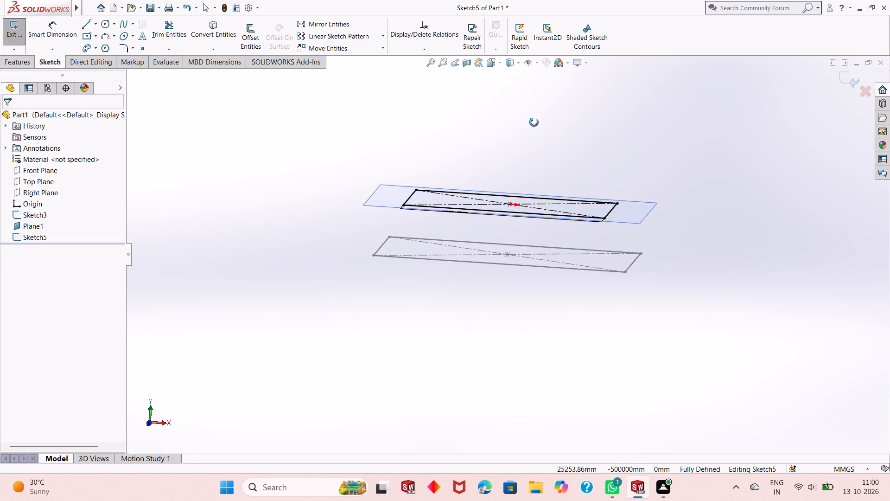
middle_drag(534, 122, 534, 152)
key(ctrl+8)
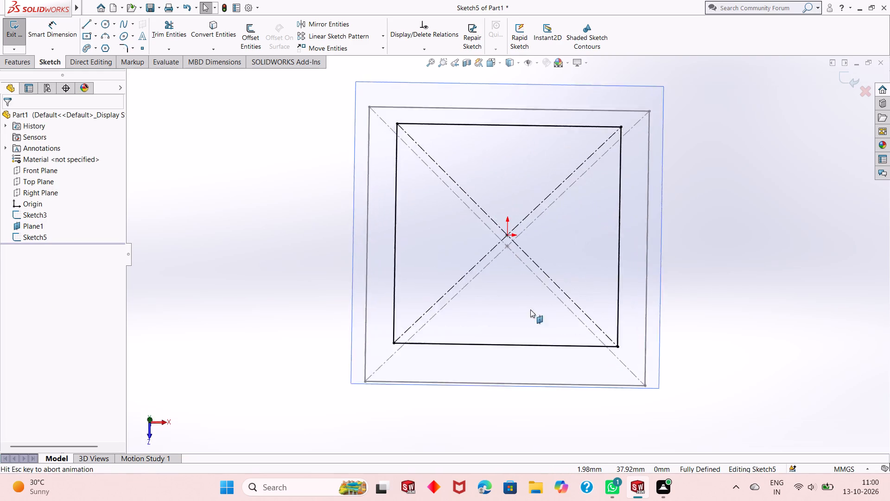
double_click(464, 408)
text(30)
key(Return)
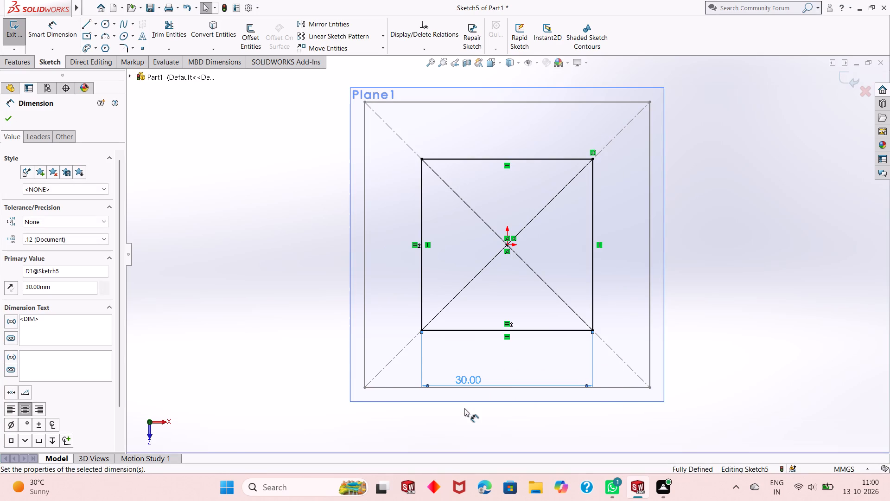
Set the length dimension of the offset plane square's lower edge to 35 mm.
double_click(467, 382)
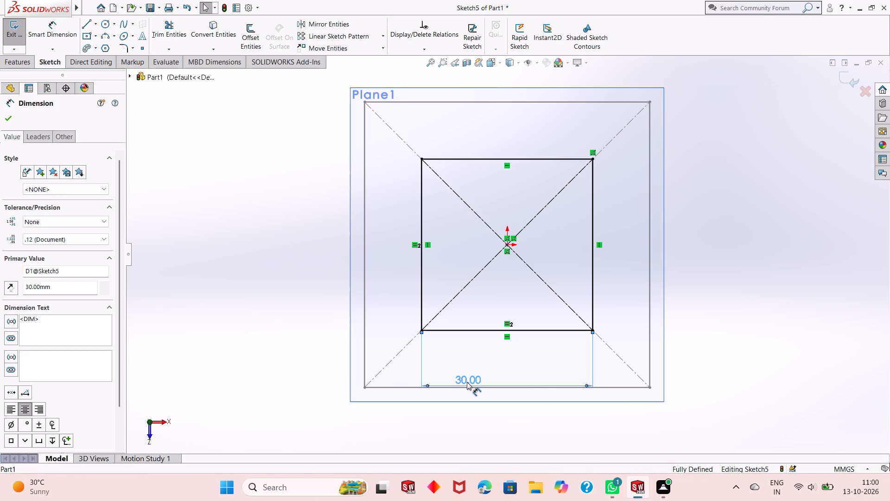
text(35)
key(Return)
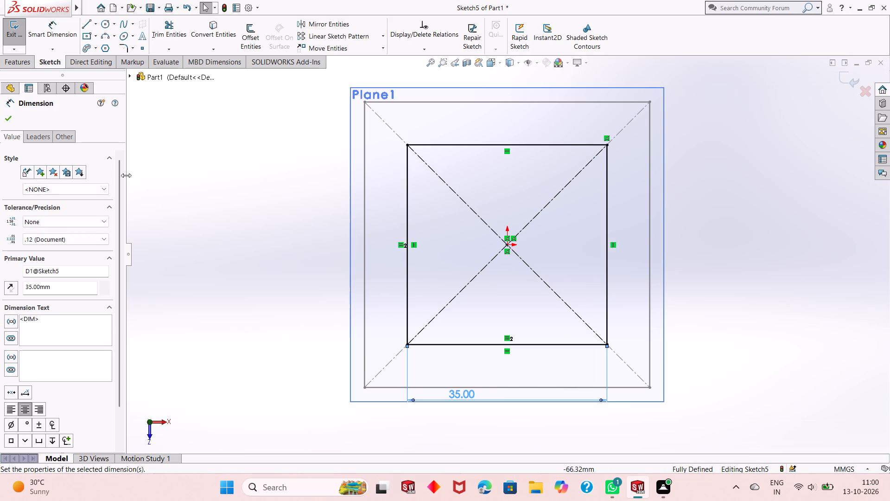
click(2, 118)
Close the offset plane's sketch with the resized square, leaving nothing selected.
middle_drag(347, 324, 374, 288)
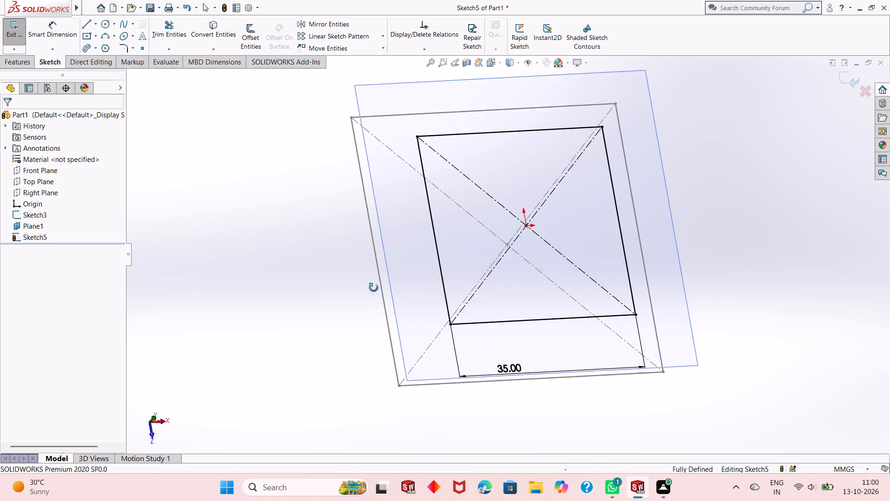
middle_drag(374, 288, 375, 255)
scroll(444, 240, up, 1)
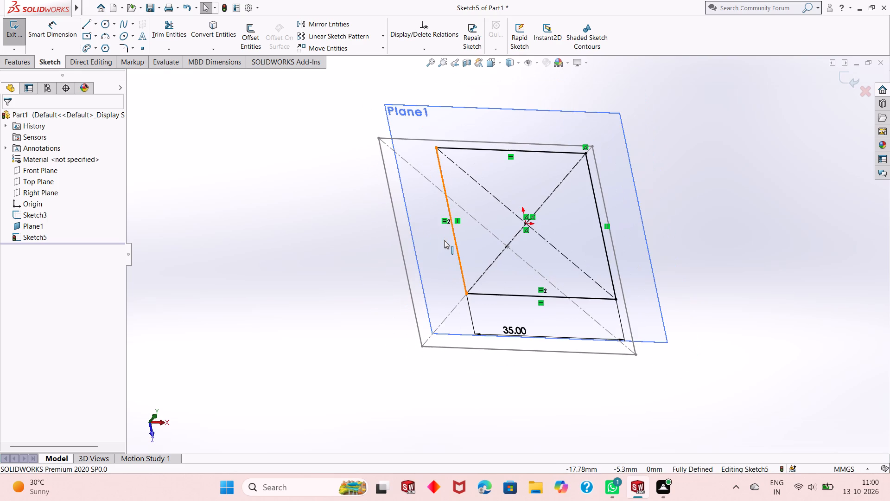
click(852, 74)
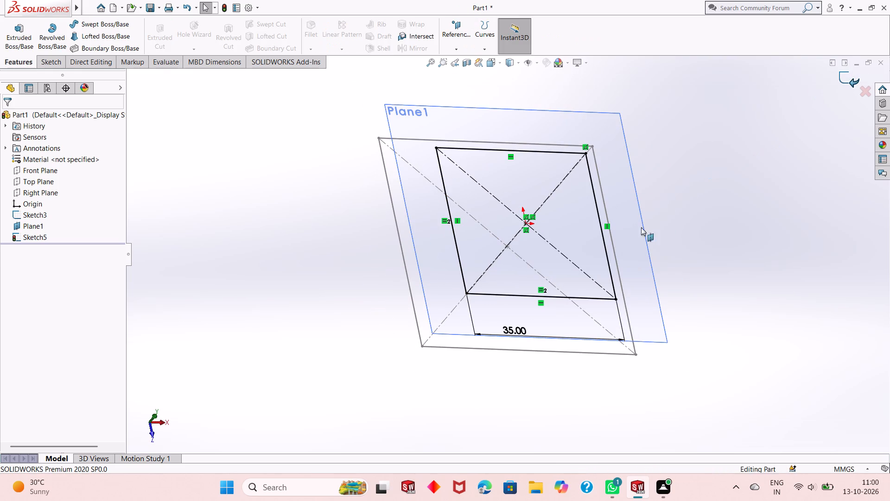
click(685, 223)
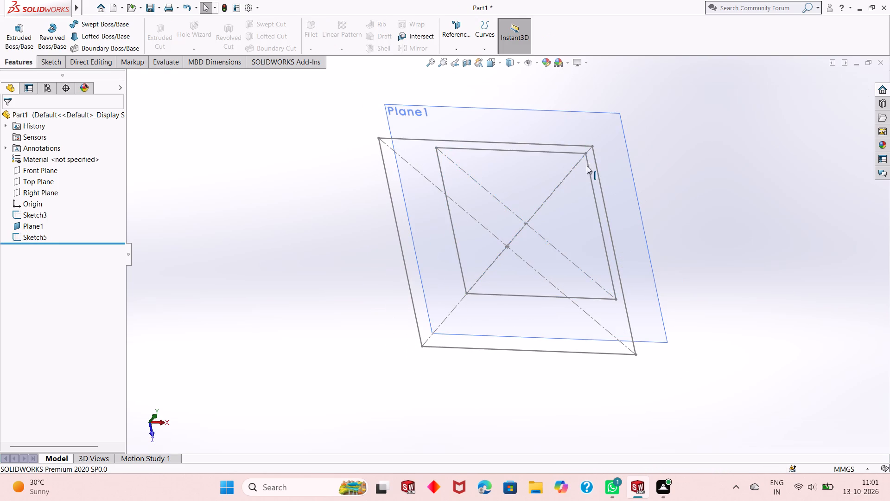
Start a Boundary Boss/Base with the 50 mm base square and the 35 mm upper square as Direction 1 profiles.
scroll(573, 149, down, 2)
middle_drag(566, 231, 568, 156)
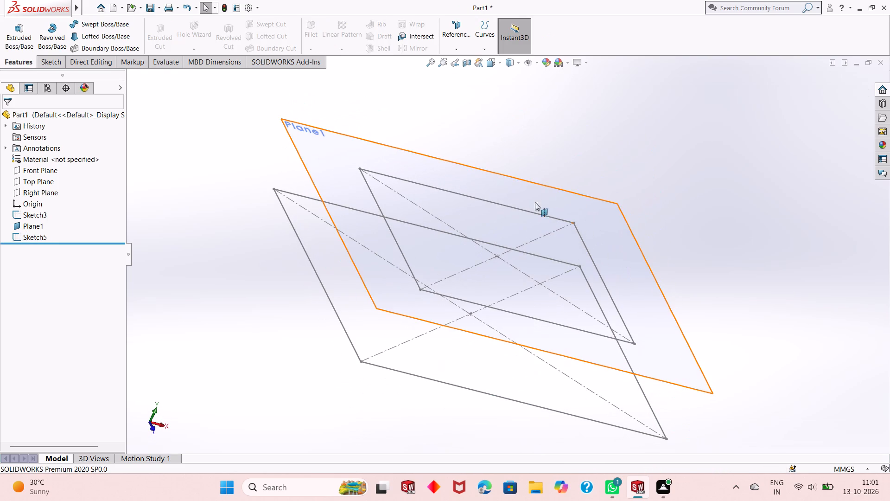
click(120, 47)
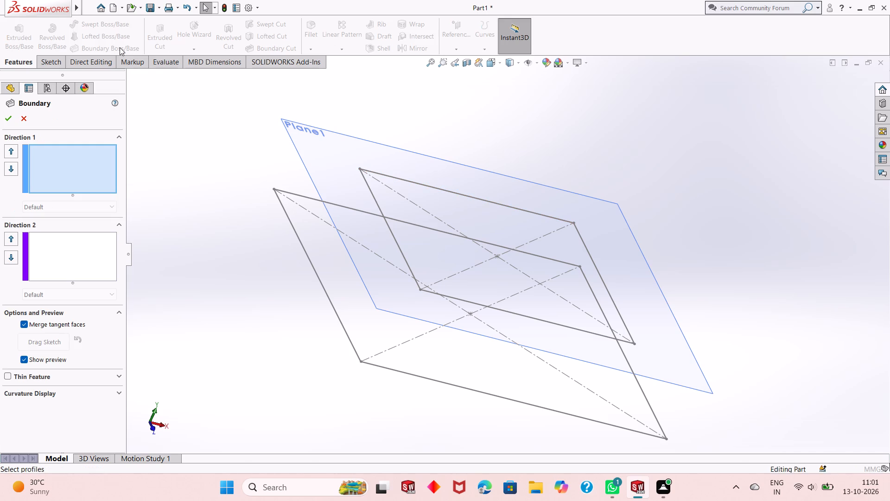
click(396, 371)
middle_drag(444, 345, 442, 311)
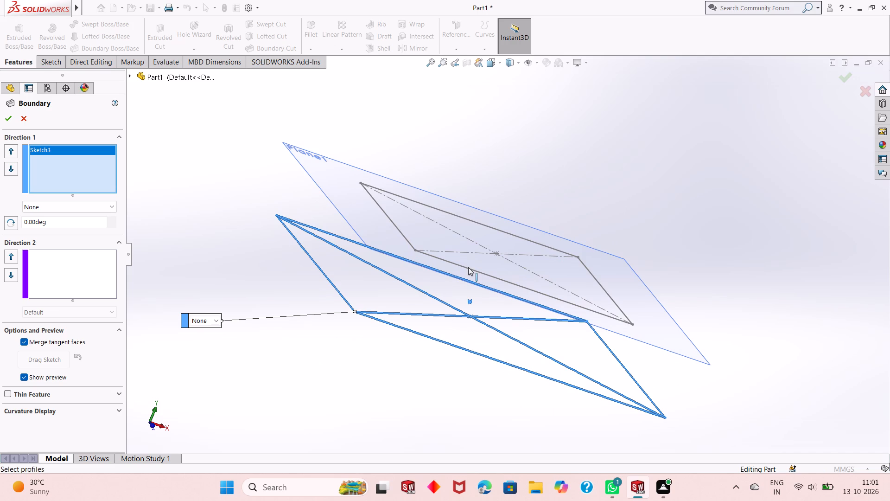
click(470, 268)
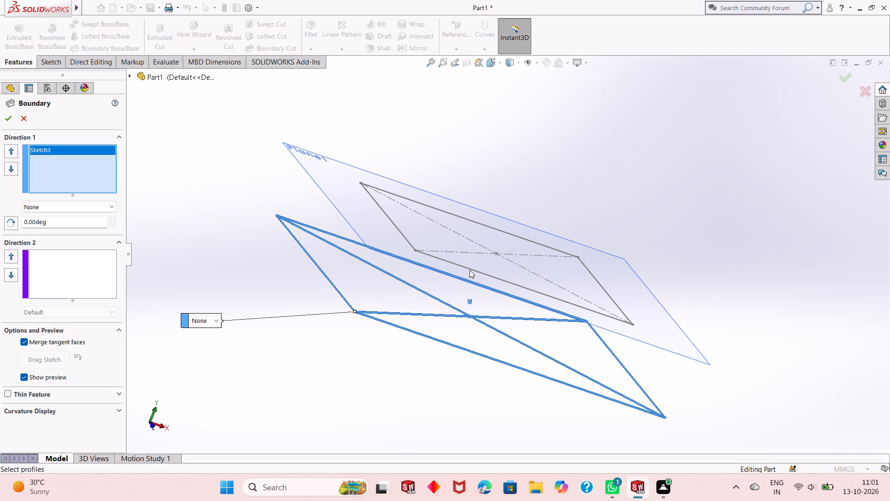
click(470, 270)
click(420, 252)
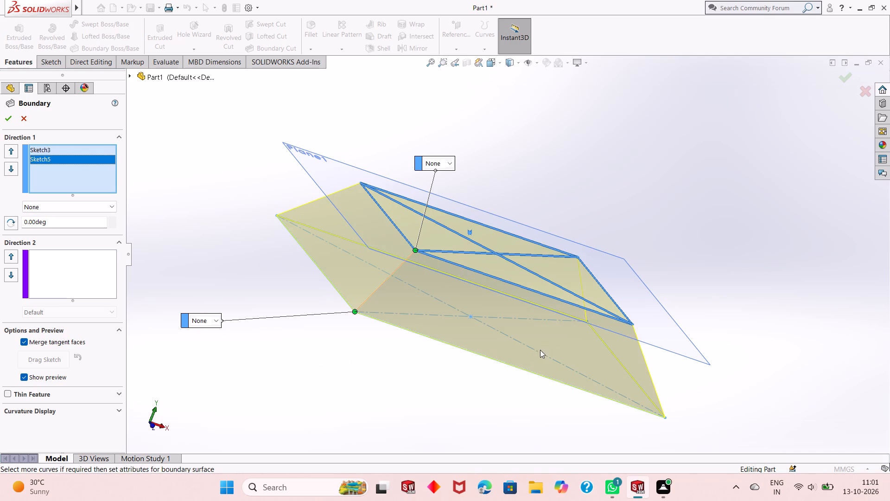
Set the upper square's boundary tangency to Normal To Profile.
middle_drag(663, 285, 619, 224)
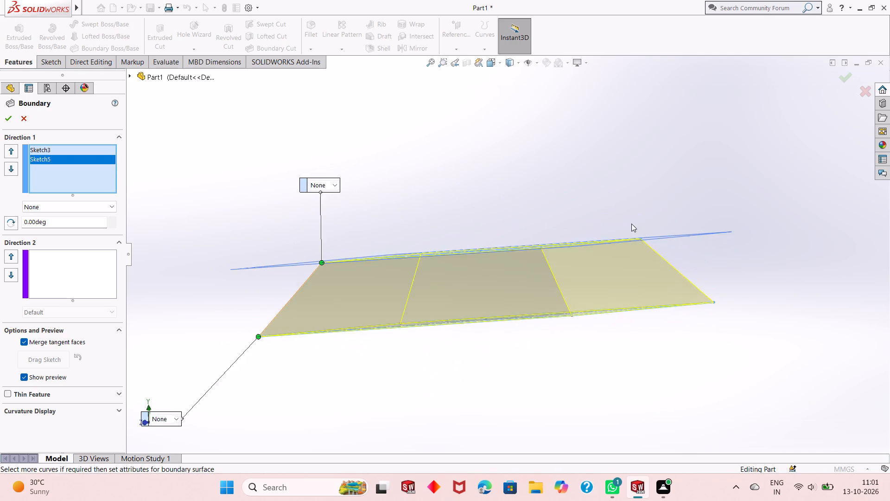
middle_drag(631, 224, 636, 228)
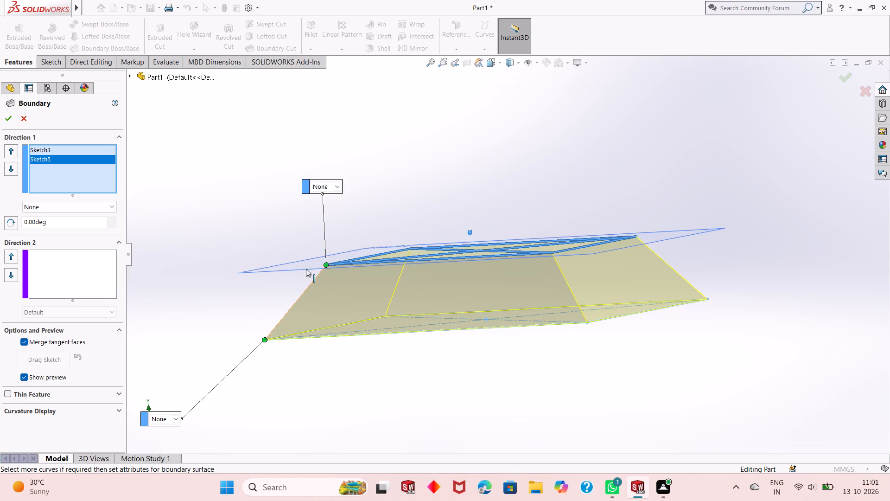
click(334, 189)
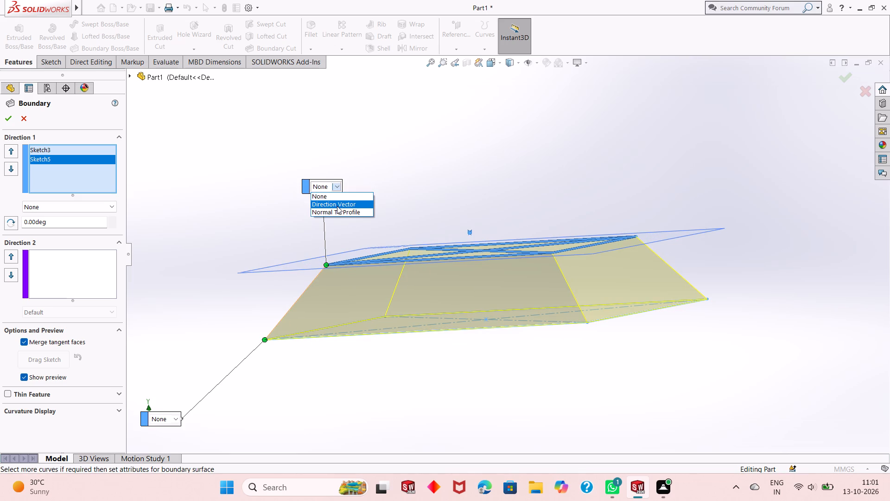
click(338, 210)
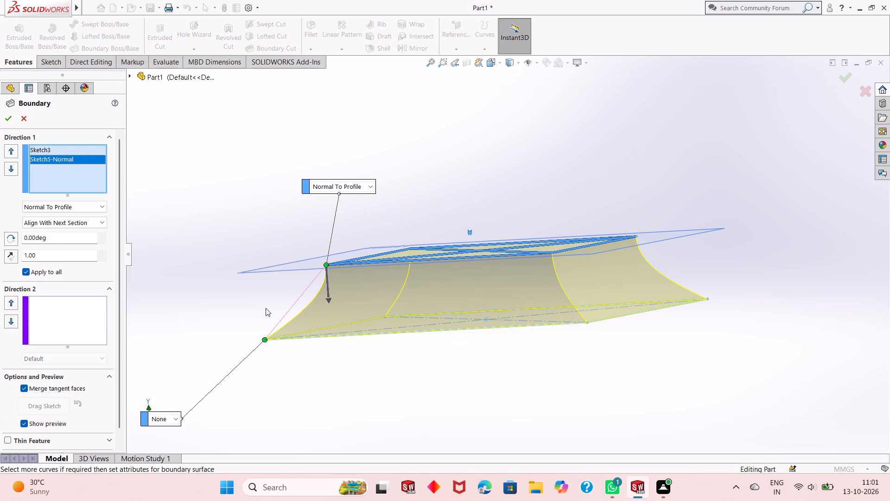
Set the upper square's boundary tangency to Direction Vector without choosing a direction reference.
click(366, 182)
click(354, 202)
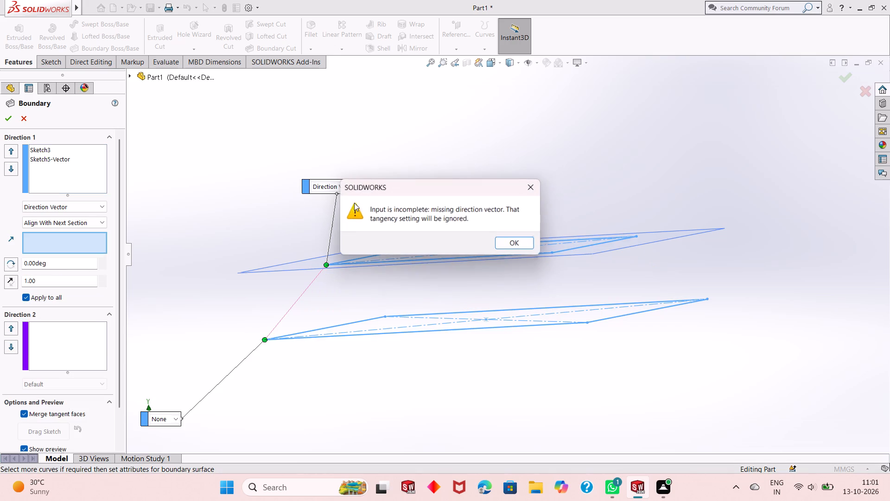
click(530, 186)
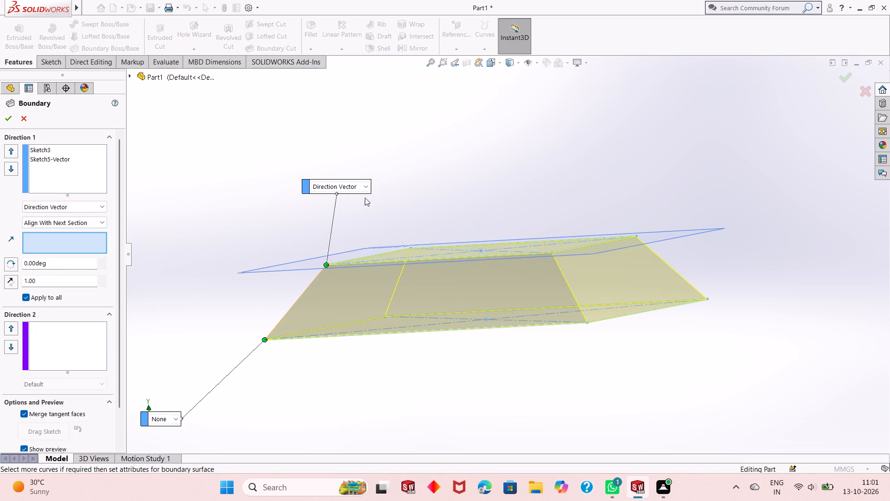
click(366, 187)
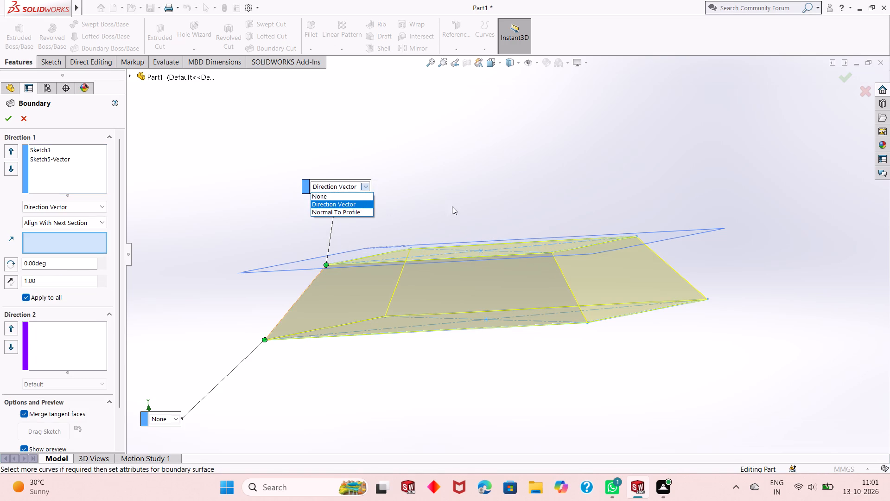
middle_drag(453, 206, 492, 281)
middle_drag(452, 191, 453, 219)
click(311, 144)
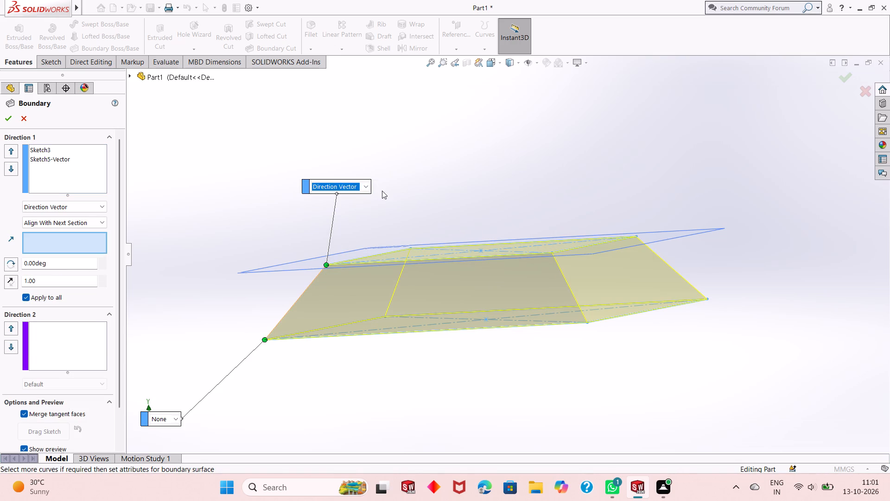
middle_drag(381, 190, 404, 194)
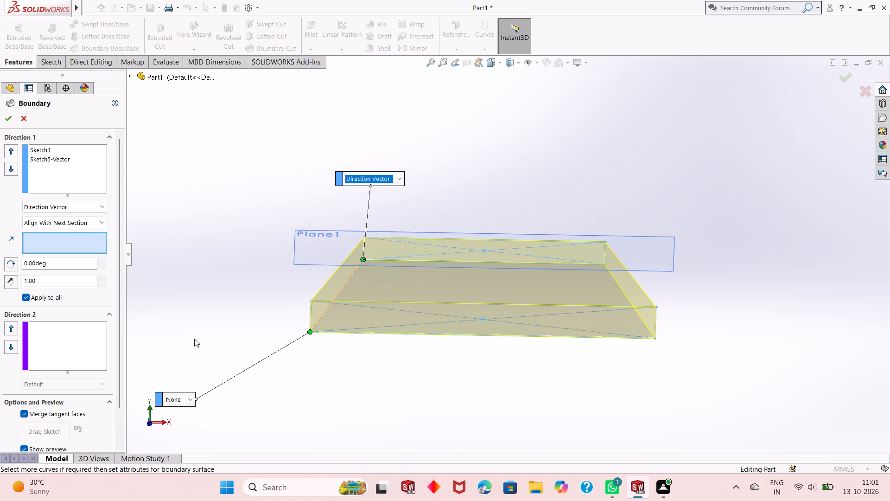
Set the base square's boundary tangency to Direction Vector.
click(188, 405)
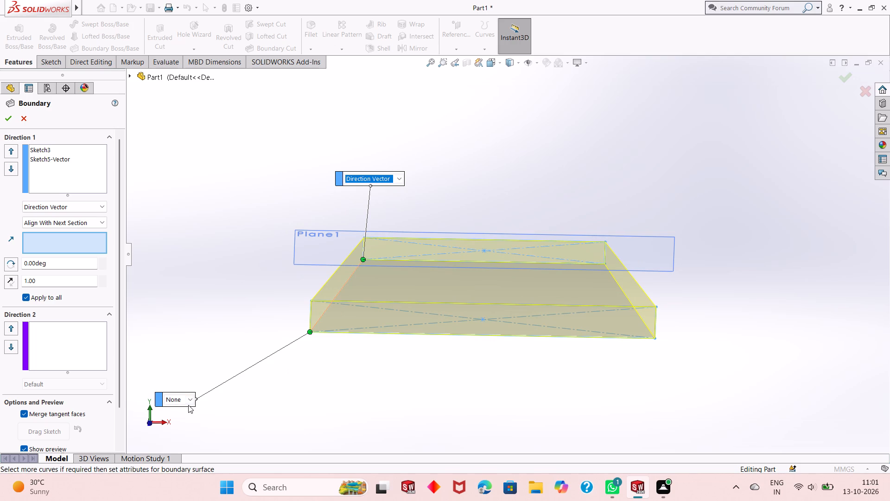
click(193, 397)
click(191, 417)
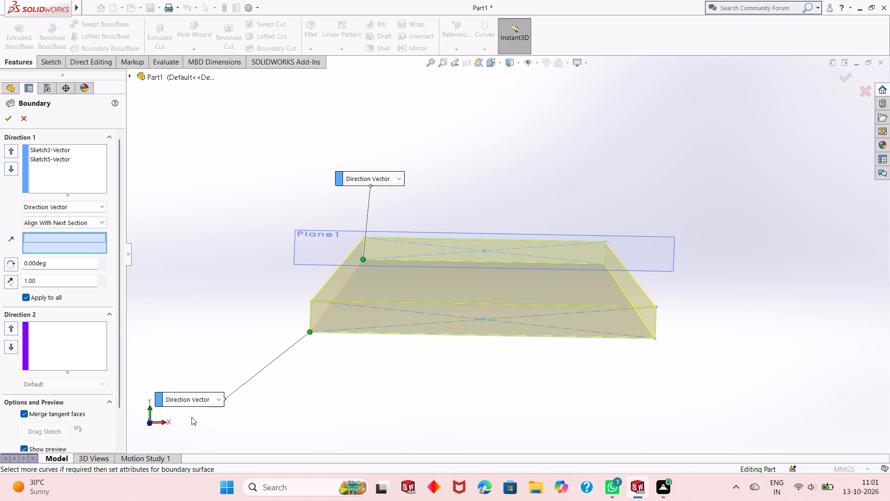
Slide the boundary connector's points a short way from the matching corners along the front edges of both squares.
scroll(348, 361, up, 1)
scroll(387, 327, down, 1)
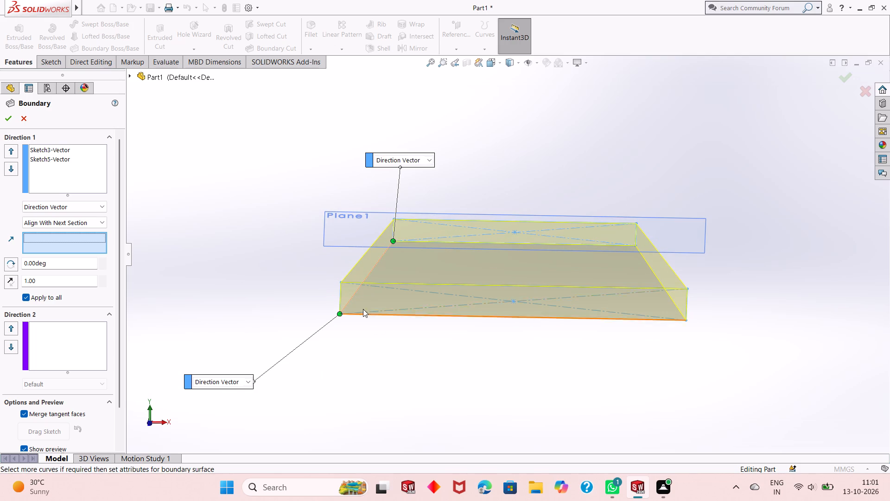
drag(391, 241, 425, 253)
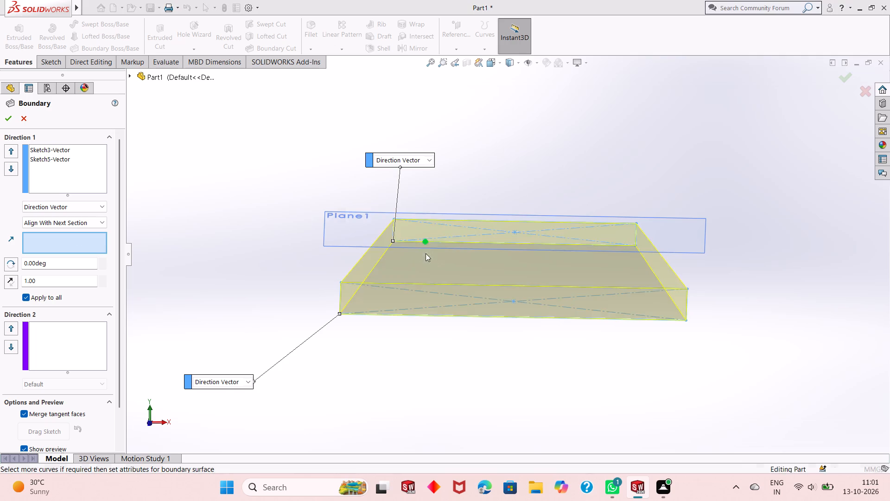
click(534, 190)
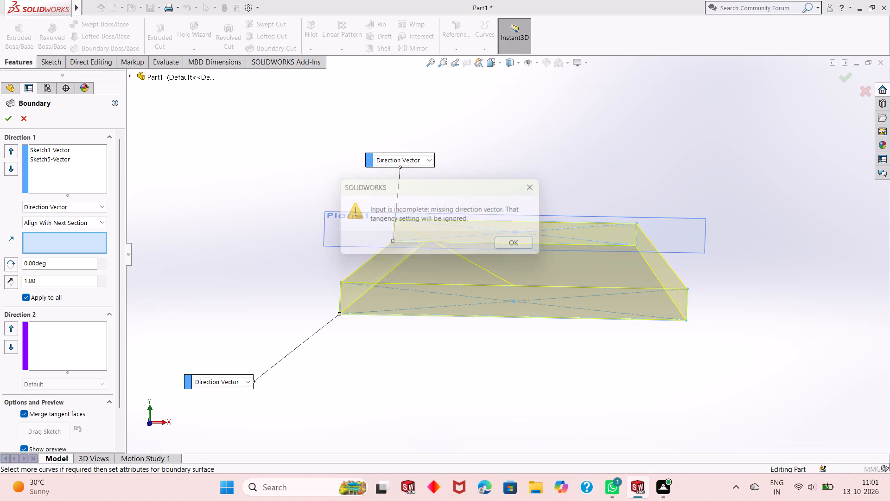
middle_click(415, 312)
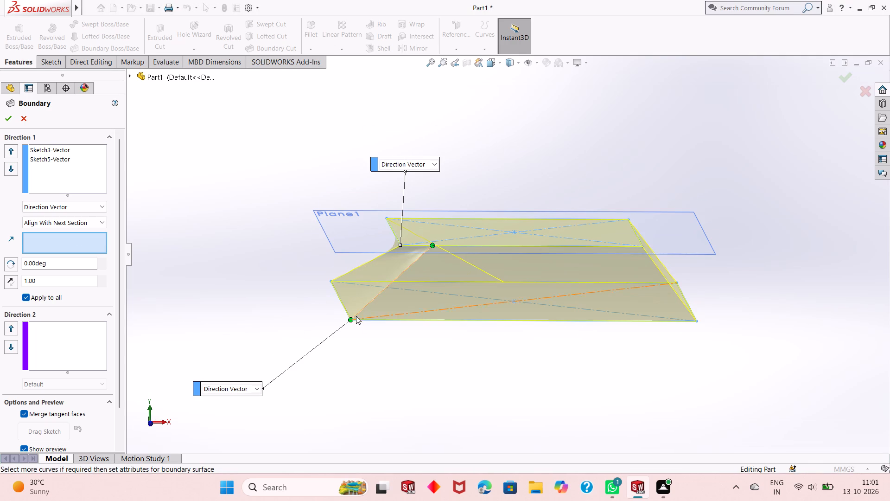
drag(351, 320, 384, 313)
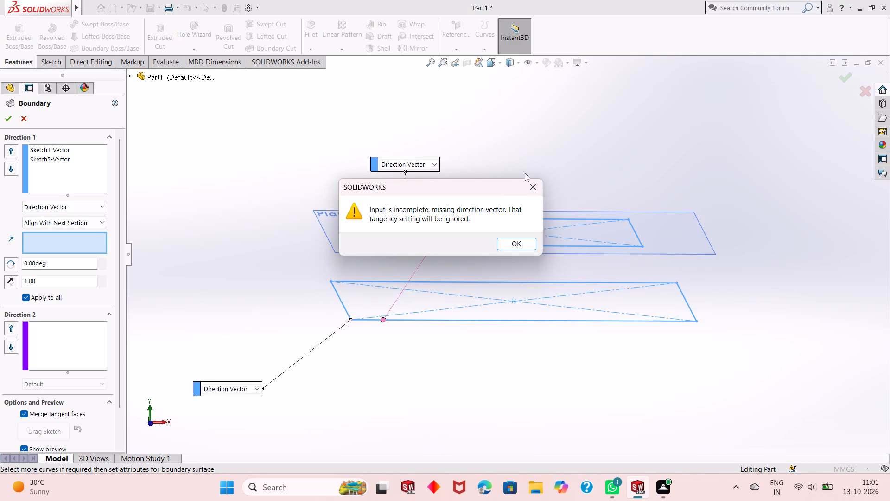
click(511, 239)
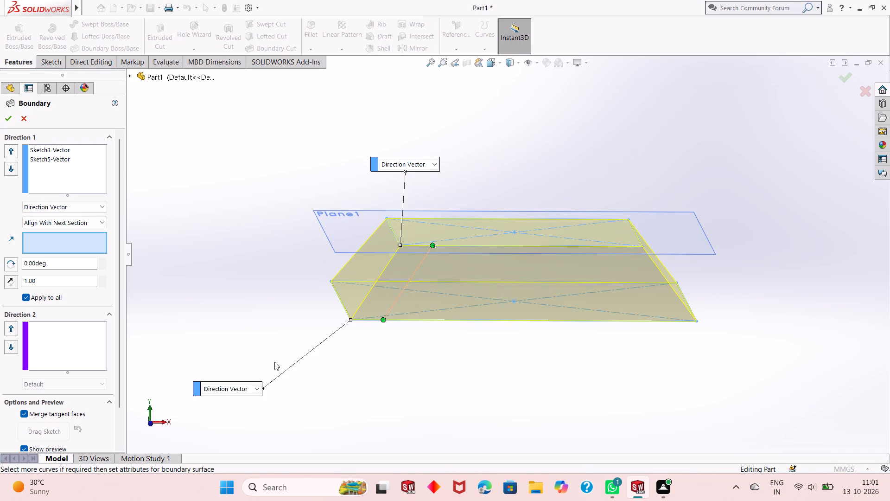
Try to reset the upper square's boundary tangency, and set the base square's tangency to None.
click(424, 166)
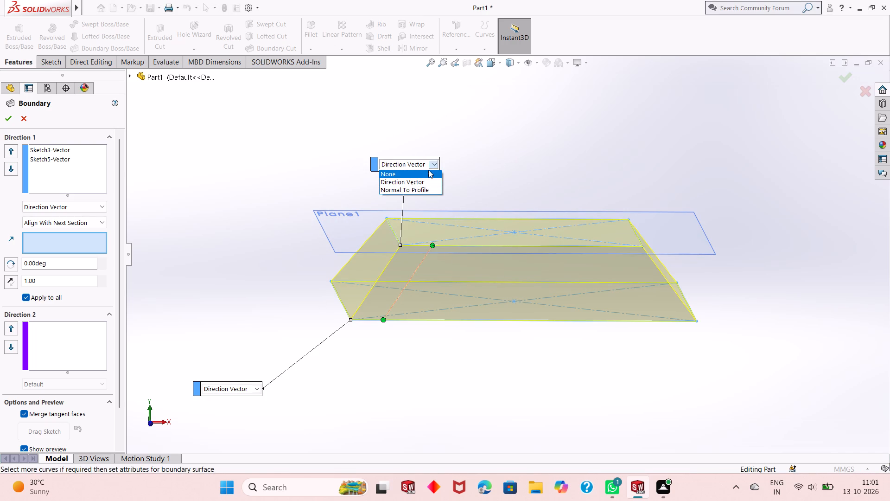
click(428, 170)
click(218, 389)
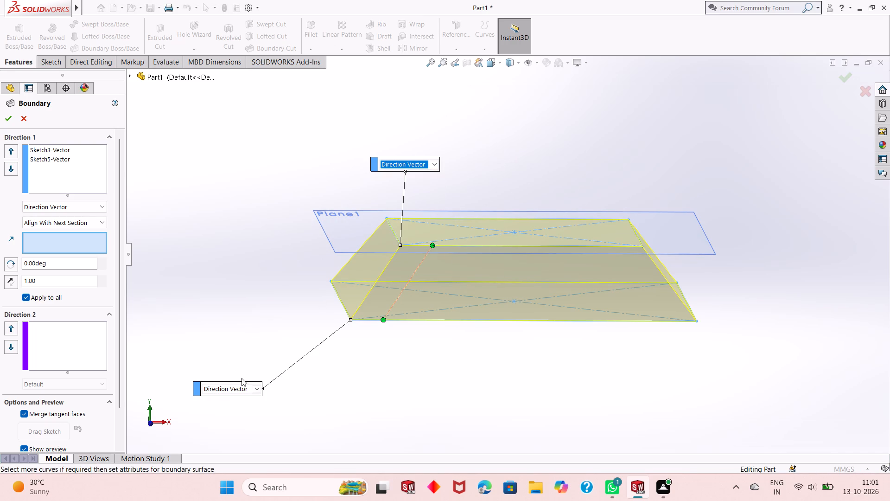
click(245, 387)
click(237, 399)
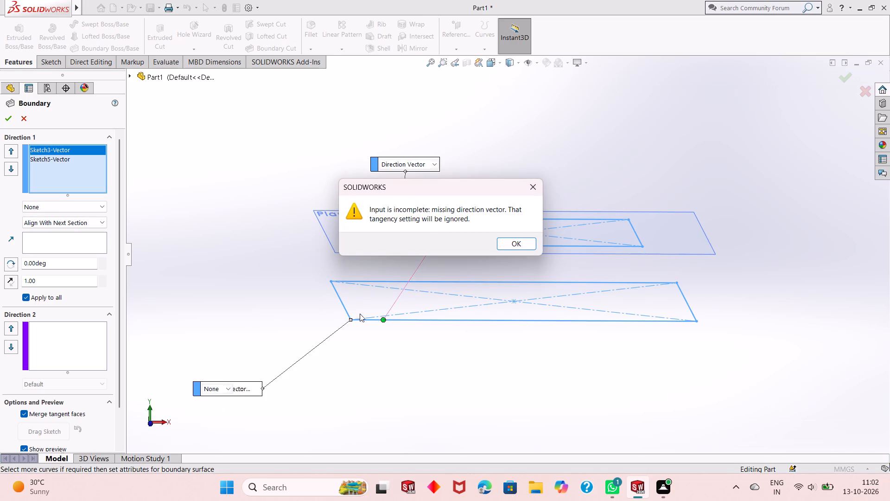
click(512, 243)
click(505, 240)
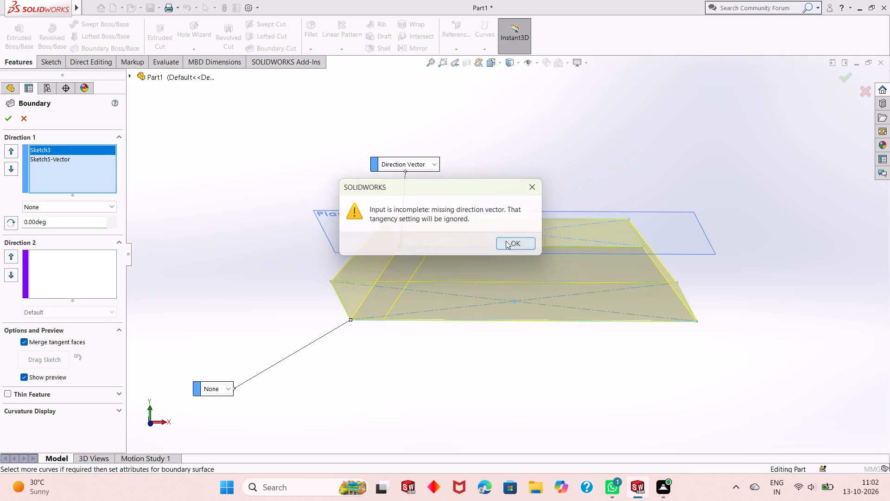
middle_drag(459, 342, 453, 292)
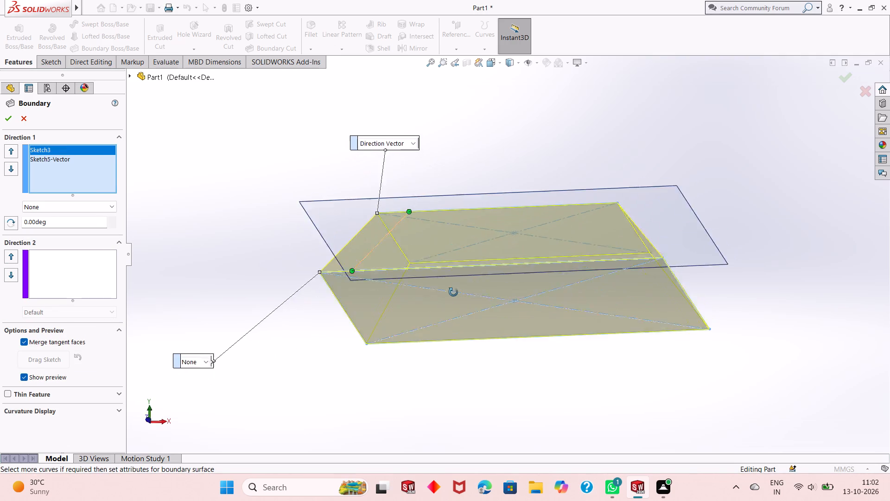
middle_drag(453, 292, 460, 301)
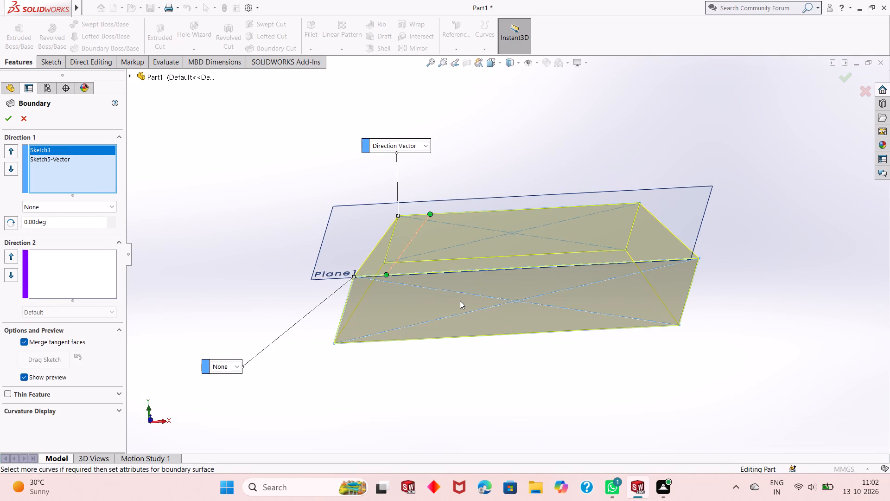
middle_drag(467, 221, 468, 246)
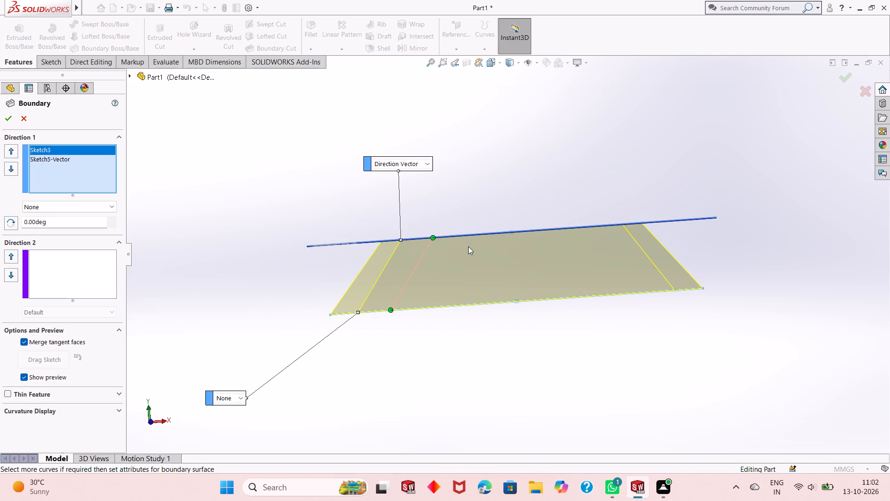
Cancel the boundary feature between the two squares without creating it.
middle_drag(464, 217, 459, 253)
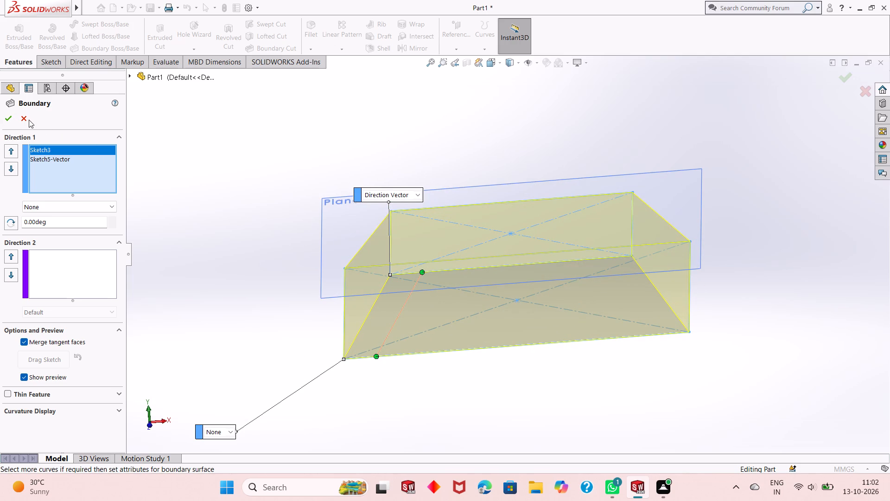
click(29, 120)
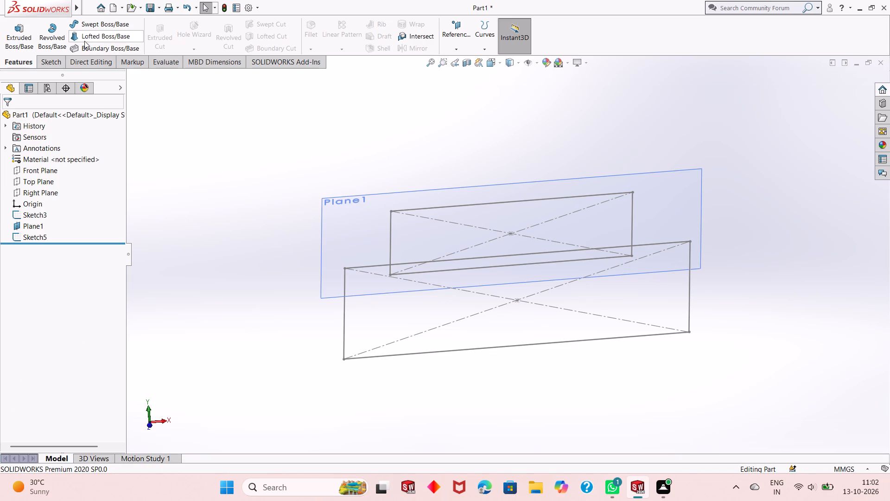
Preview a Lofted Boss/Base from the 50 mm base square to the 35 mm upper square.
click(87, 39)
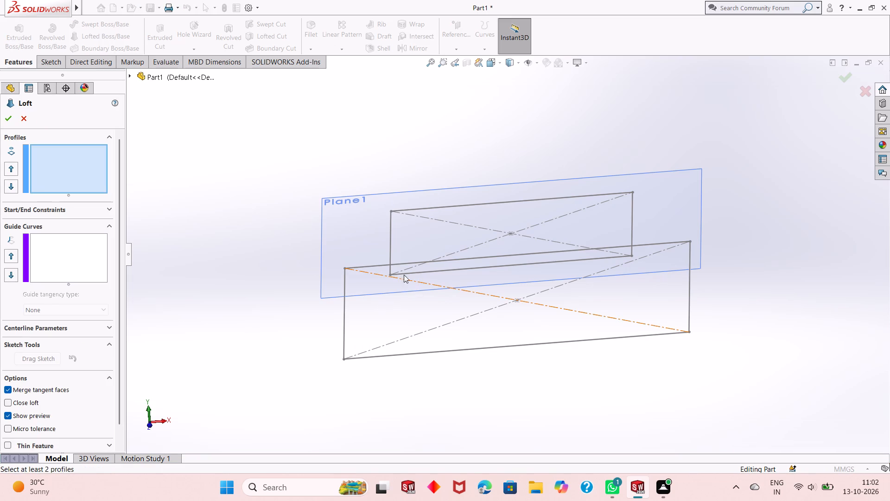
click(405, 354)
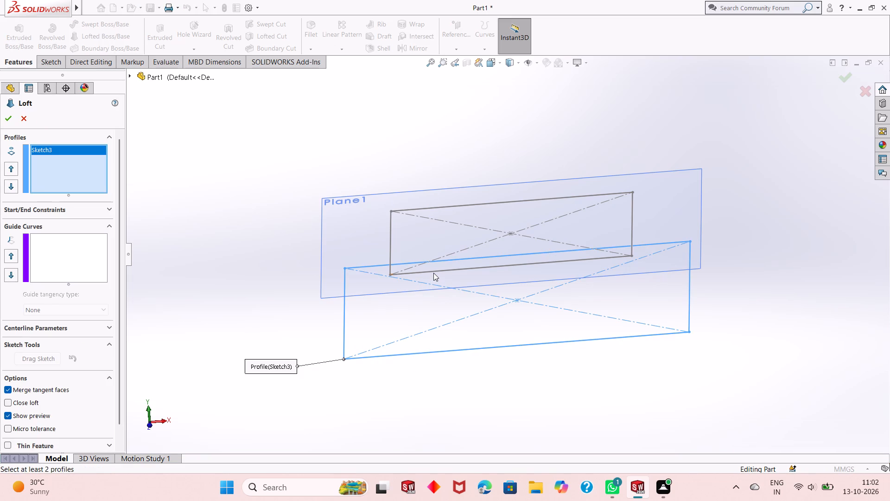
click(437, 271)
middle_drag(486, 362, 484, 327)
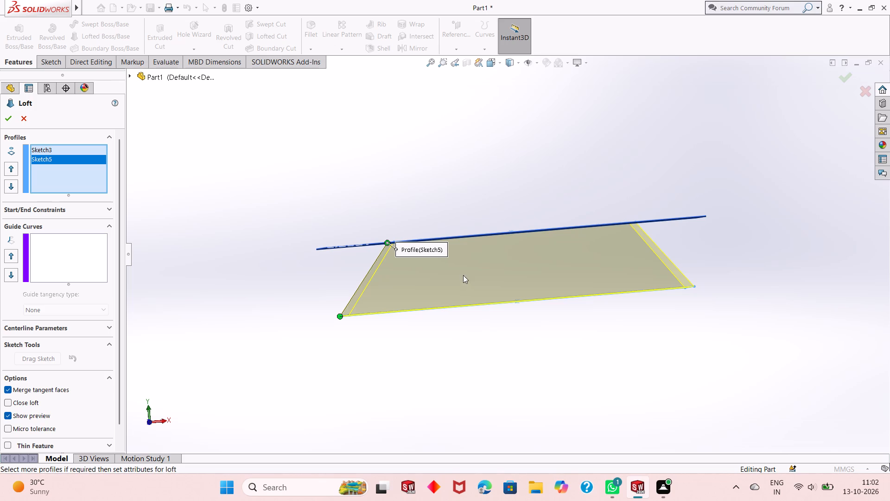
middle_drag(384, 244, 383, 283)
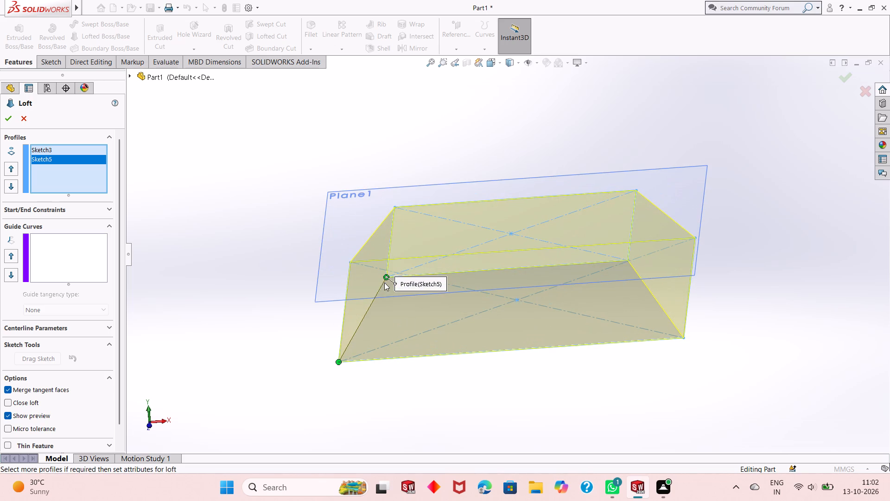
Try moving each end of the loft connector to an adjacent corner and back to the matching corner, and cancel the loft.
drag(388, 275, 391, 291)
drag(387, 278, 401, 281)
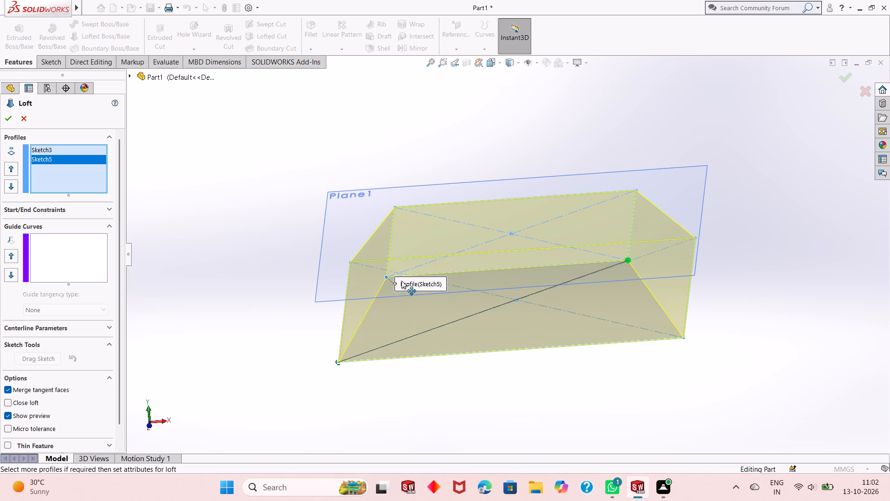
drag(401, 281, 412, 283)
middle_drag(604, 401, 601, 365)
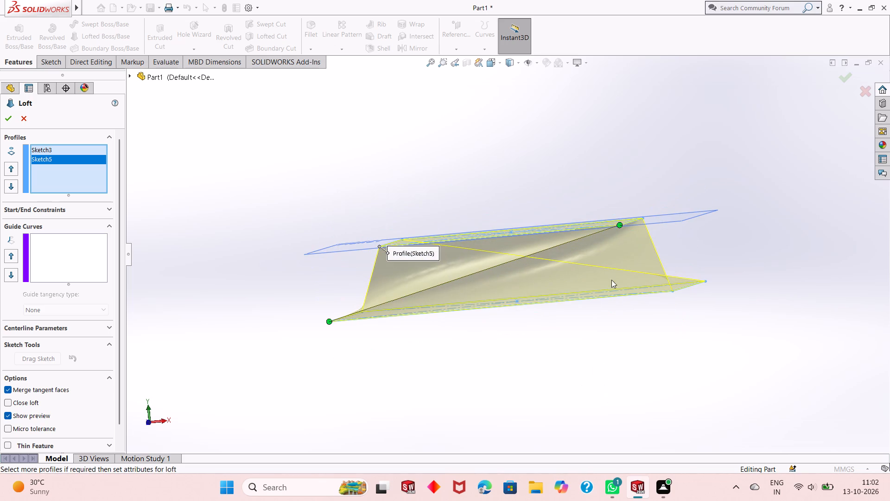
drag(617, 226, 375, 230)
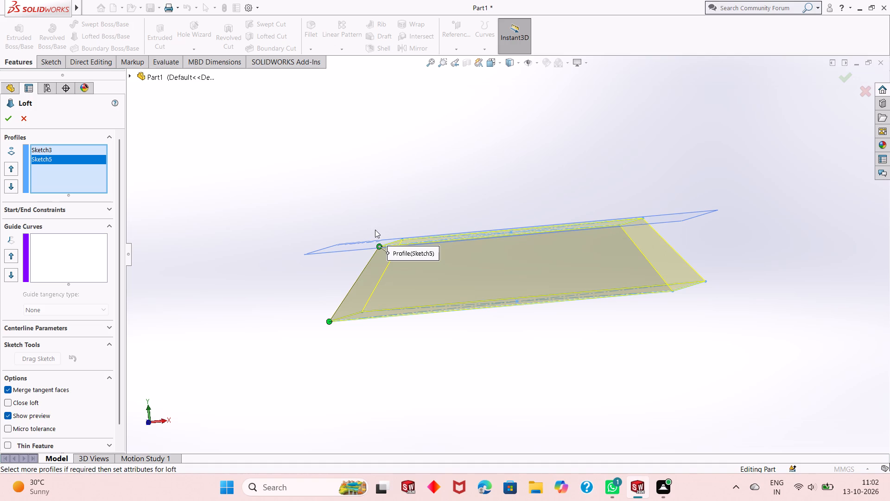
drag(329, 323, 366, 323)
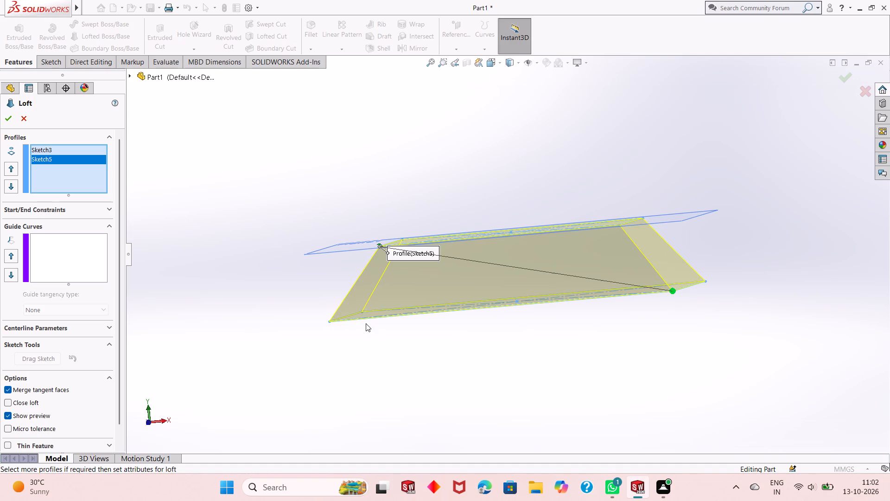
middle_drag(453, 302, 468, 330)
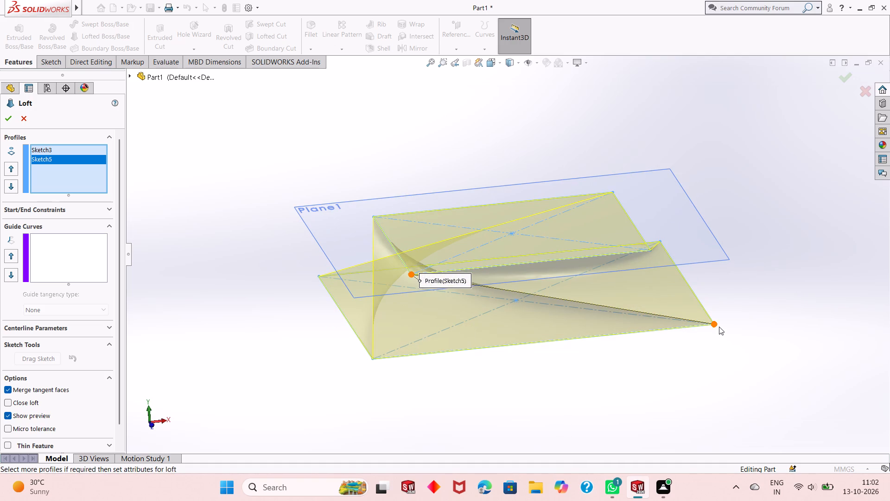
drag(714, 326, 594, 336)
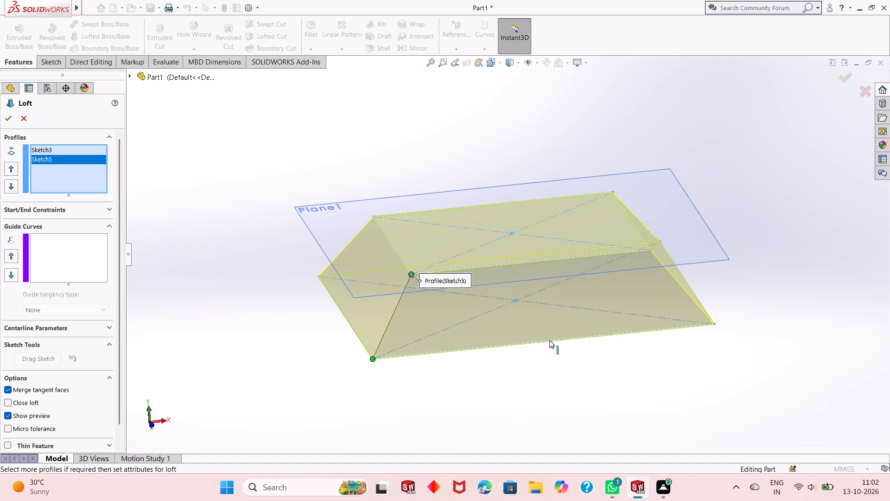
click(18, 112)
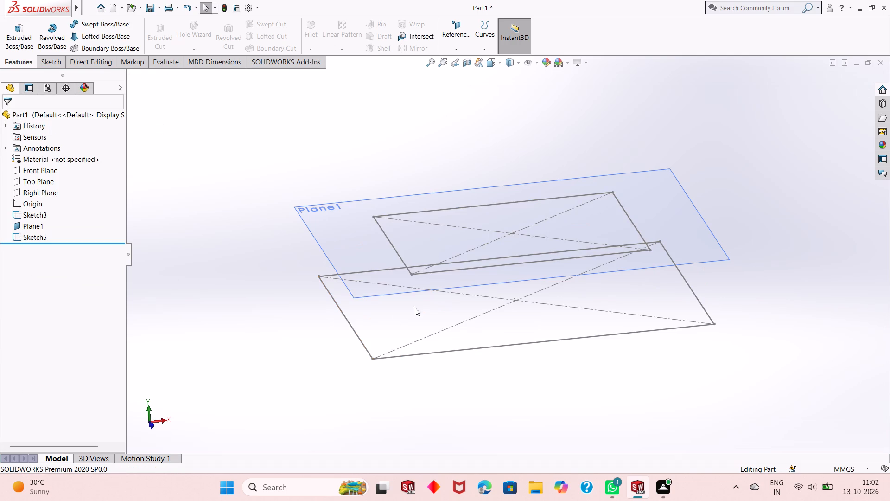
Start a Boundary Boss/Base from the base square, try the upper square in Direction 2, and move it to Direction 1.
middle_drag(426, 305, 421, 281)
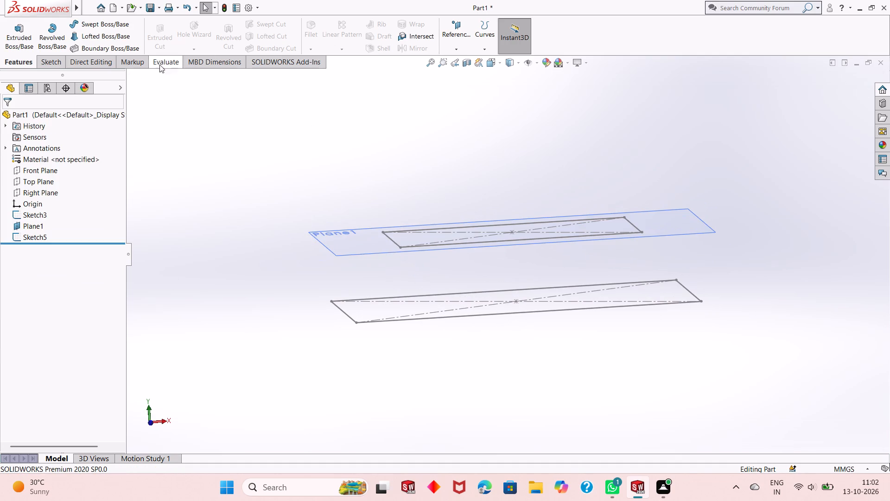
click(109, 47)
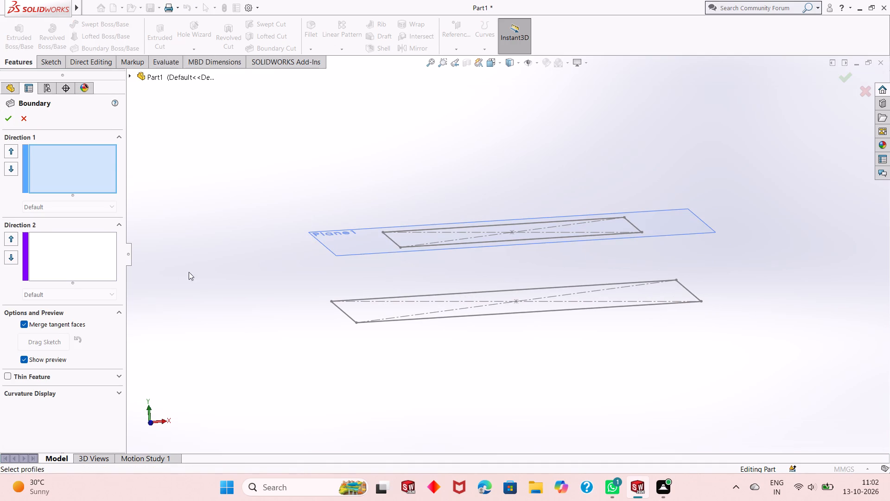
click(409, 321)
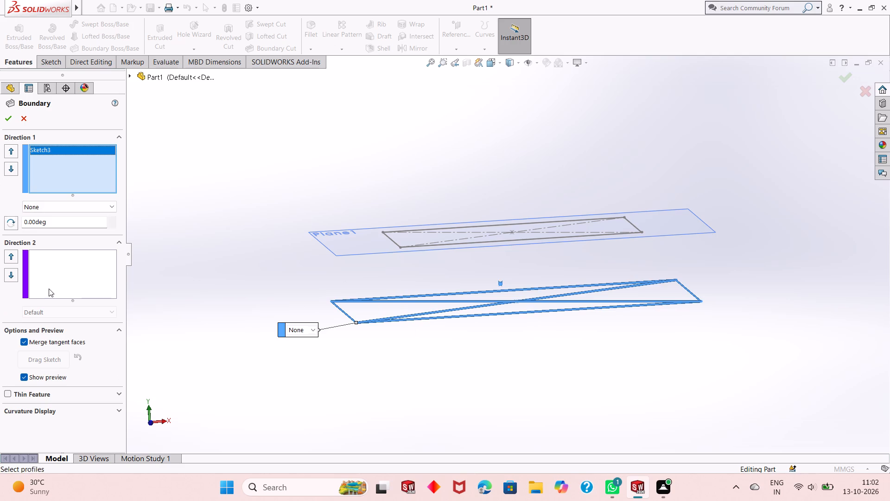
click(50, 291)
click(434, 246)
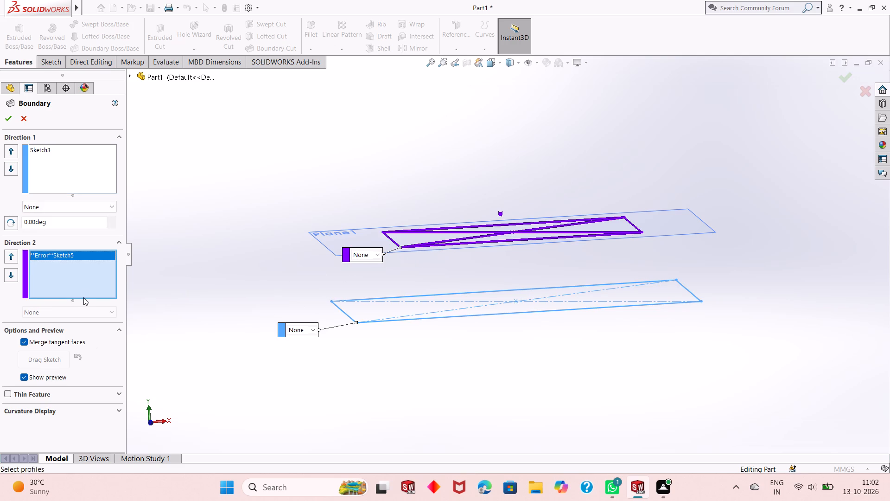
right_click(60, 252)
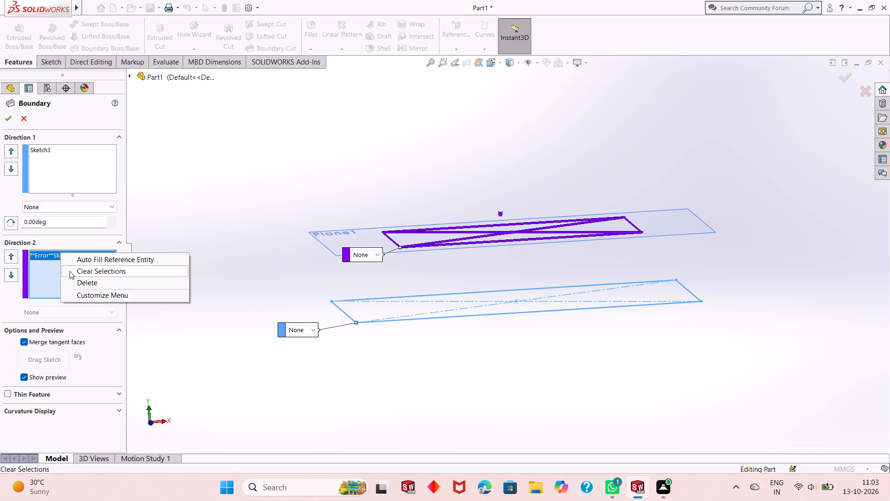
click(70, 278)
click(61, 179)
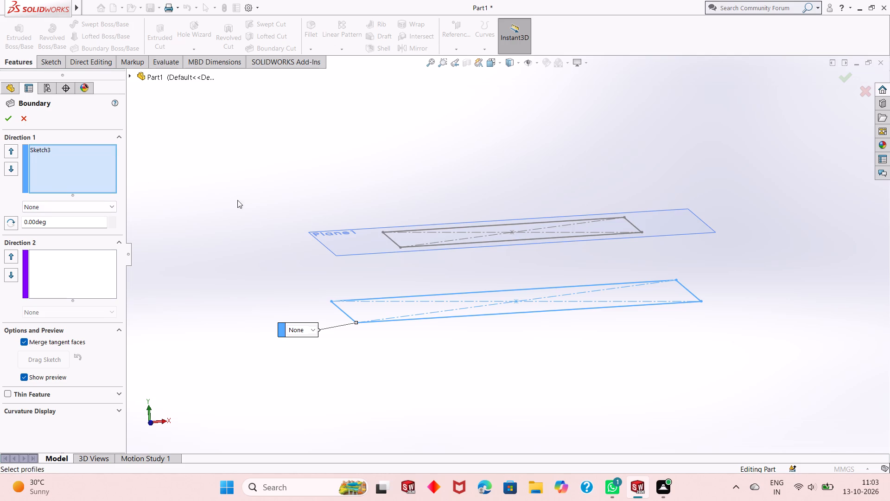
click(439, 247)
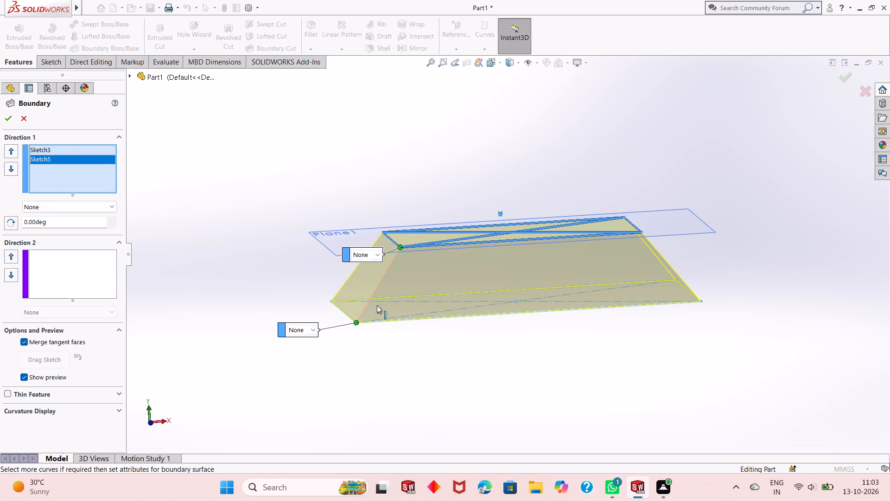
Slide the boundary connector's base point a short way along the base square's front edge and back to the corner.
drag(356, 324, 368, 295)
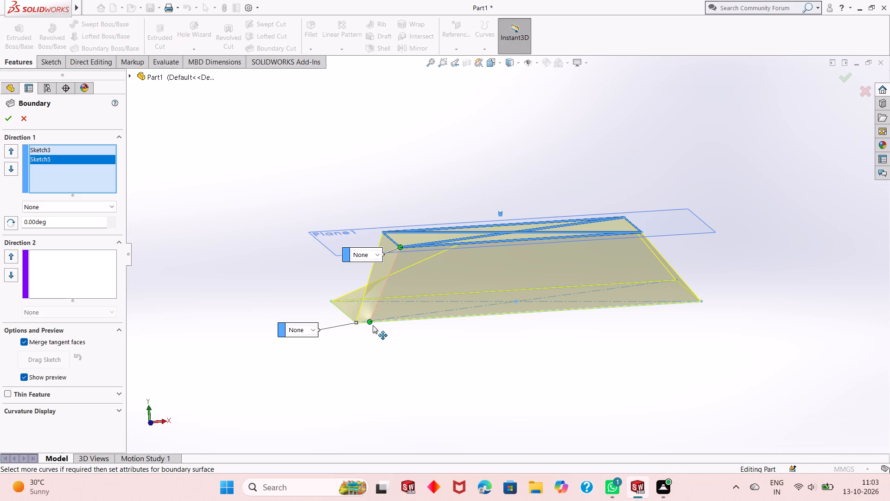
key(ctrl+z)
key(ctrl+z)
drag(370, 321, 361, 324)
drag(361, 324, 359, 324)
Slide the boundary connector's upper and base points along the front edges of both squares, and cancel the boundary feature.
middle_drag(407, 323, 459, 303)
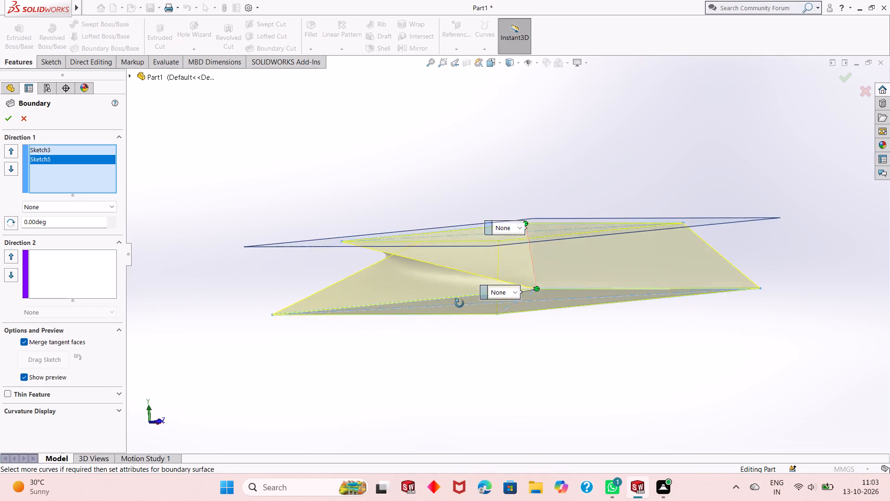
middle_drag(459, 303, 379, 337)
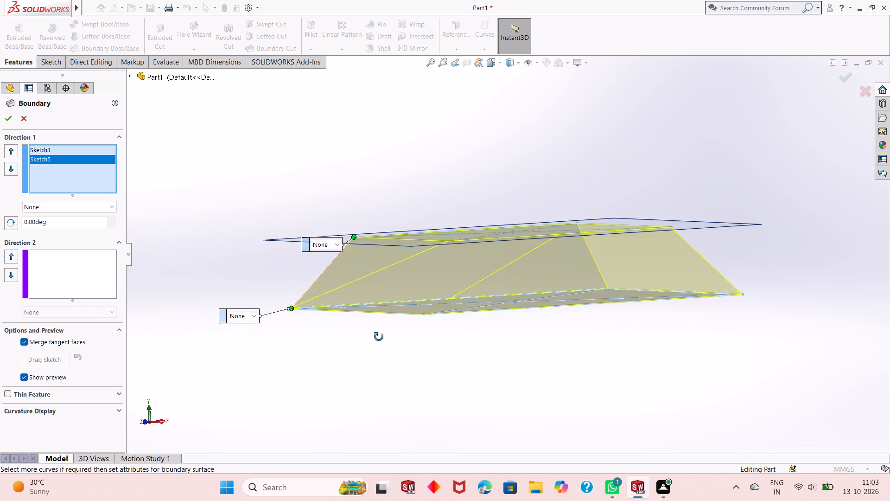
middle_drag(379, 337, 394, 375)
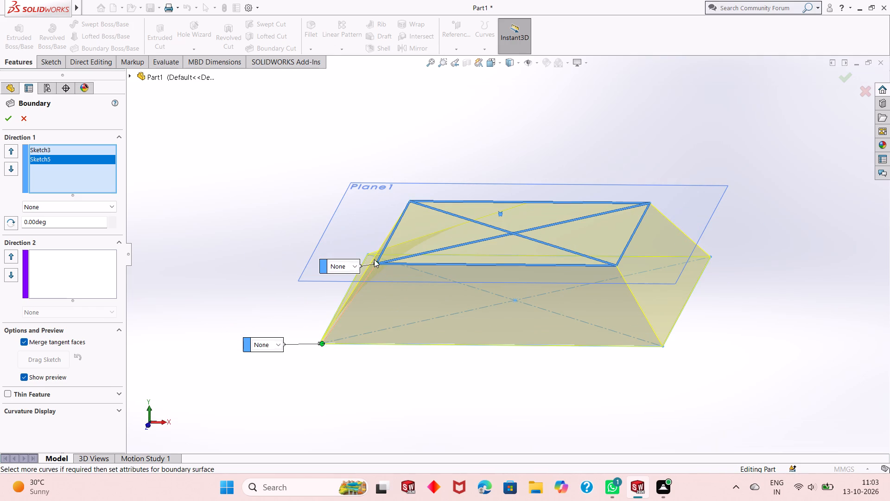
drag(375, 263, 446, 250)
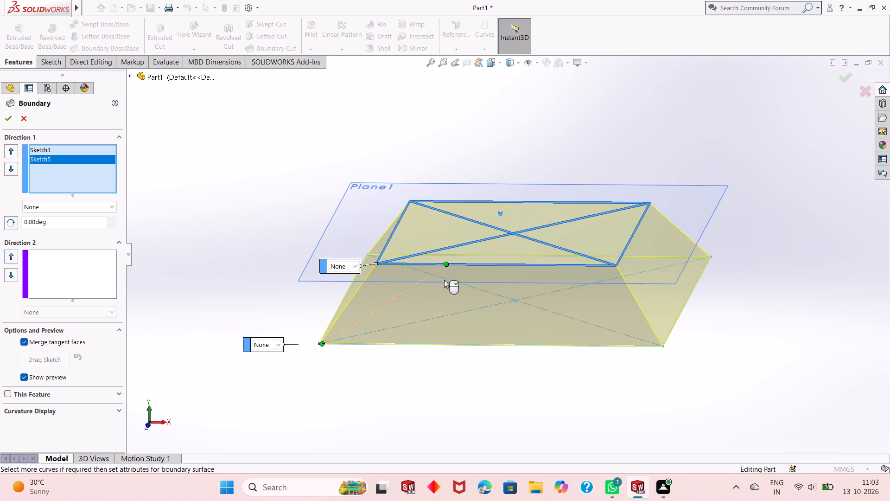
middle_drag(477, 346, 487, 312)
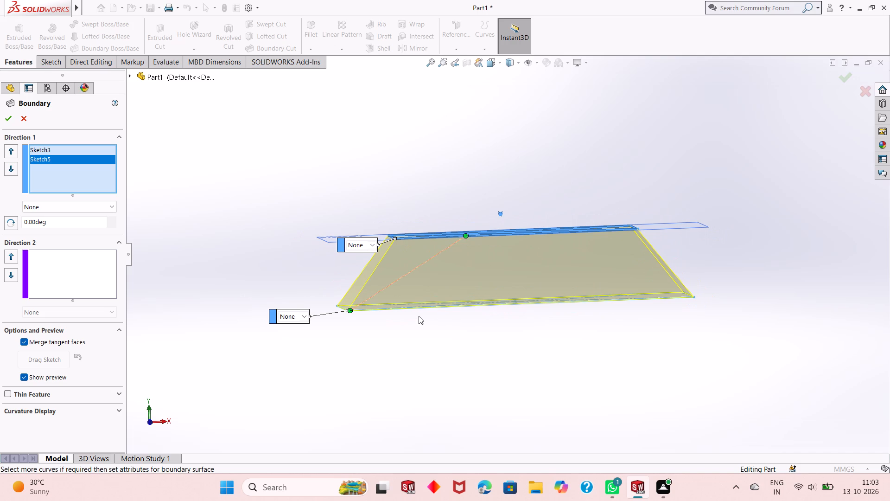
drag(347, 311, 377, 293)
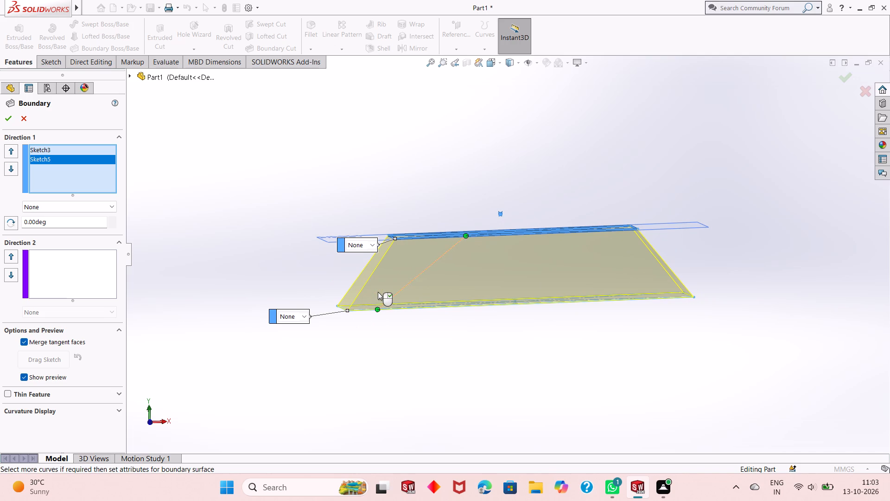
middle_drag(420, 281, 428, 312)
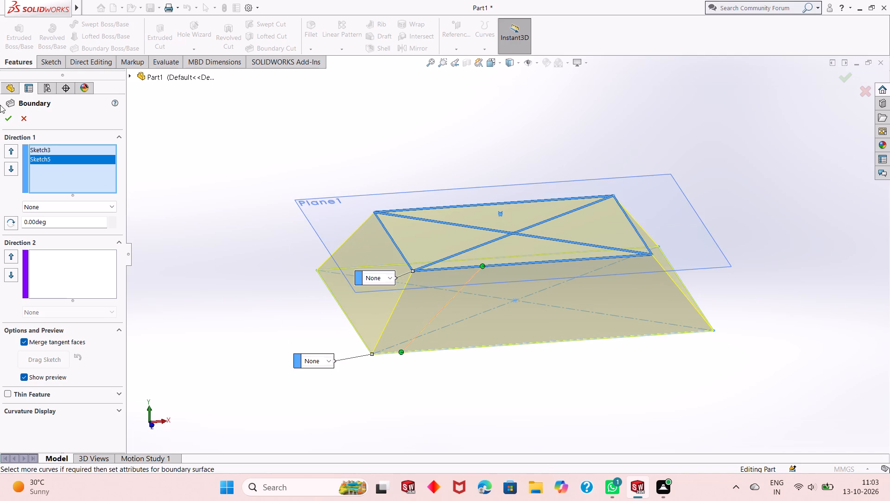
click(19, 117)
Start a Boundary Boss/Base with the upper square and the base square as its two Direction 1 profiles.
middle_drag(448, 305, 443, 291)
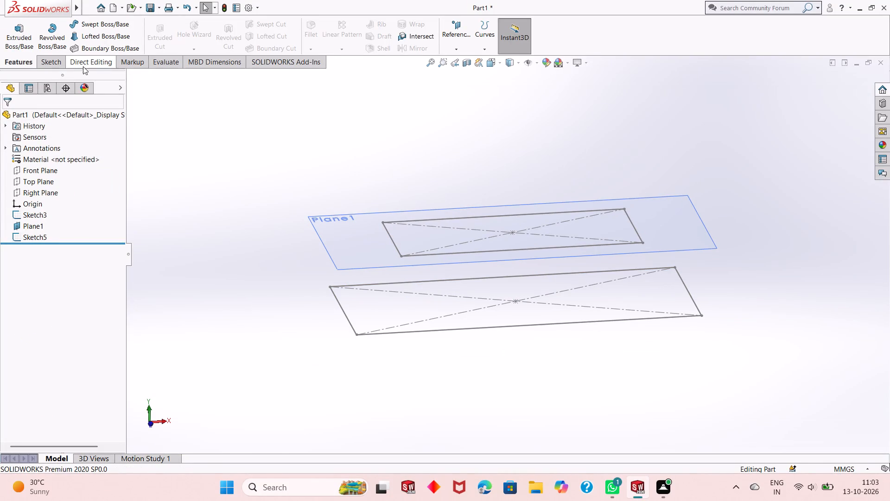
click(109, 46)
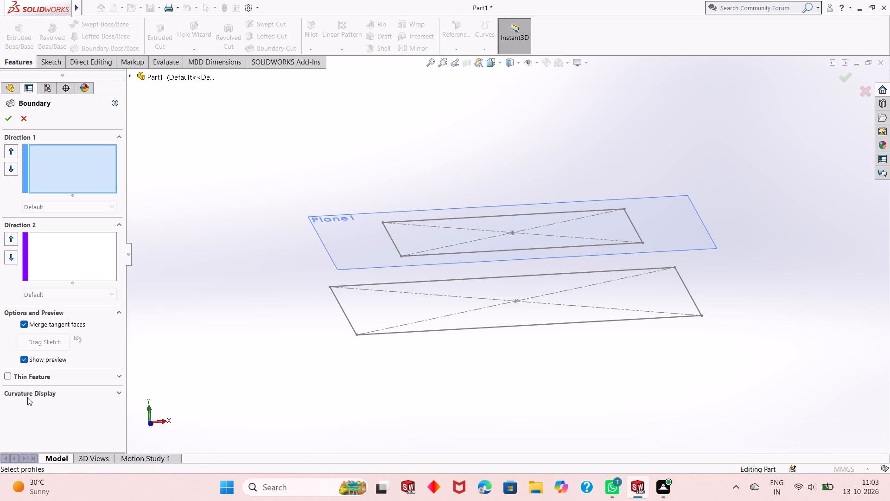
click(444, 254)
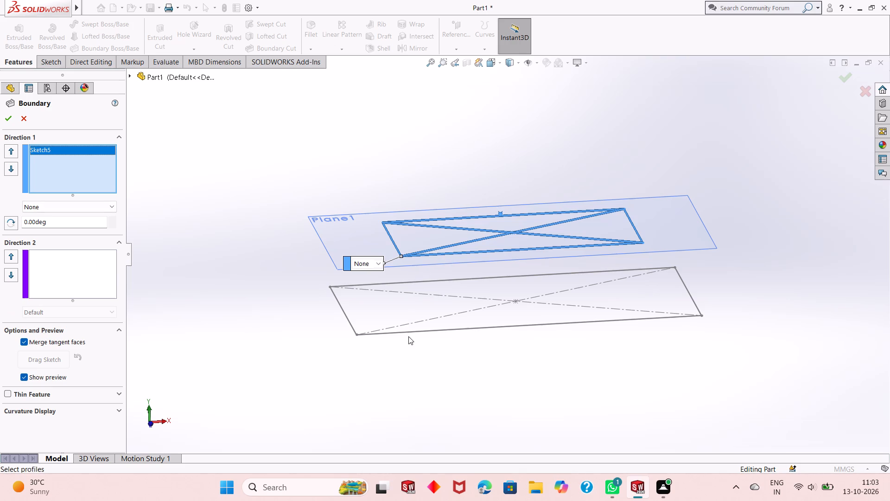
click(412, 333)
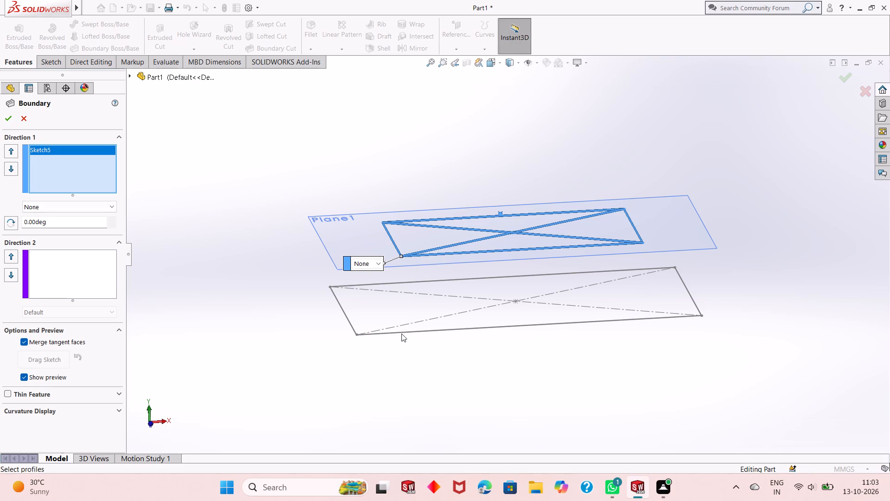
click(397, 334)
click(360, 336)
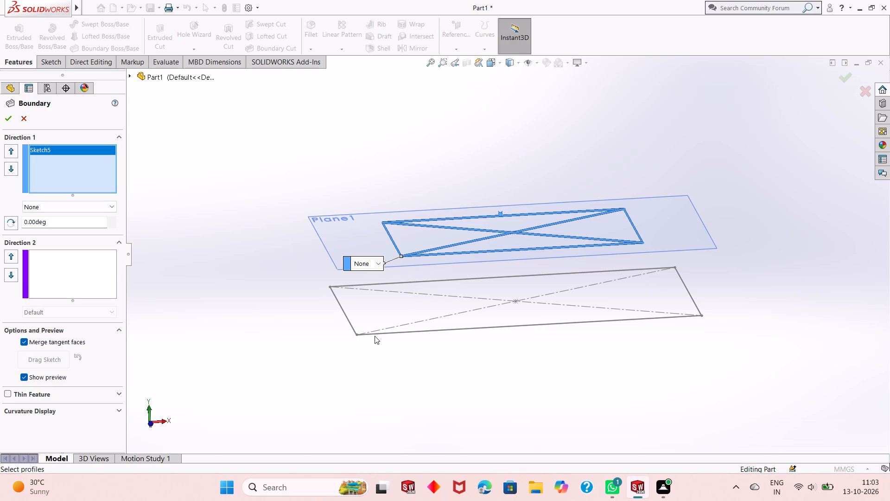
click(378, 334)
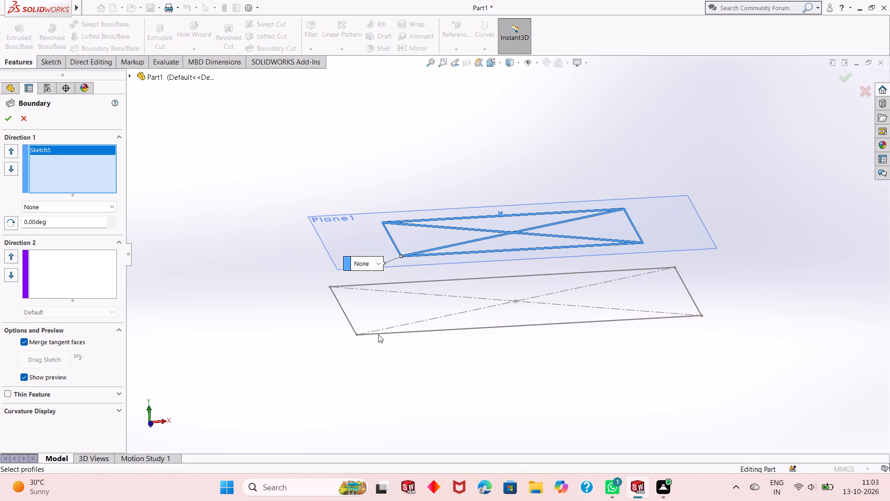
click(386, 333)
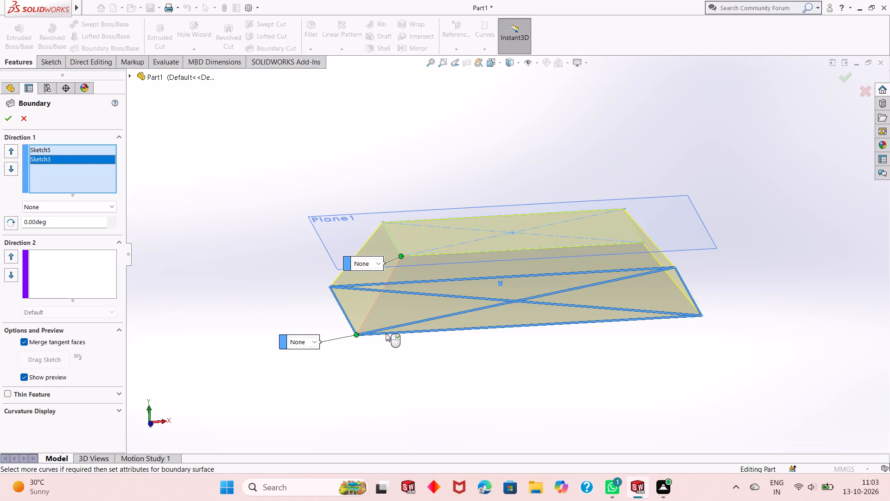
middle_drag(524, 392, 518, 358)
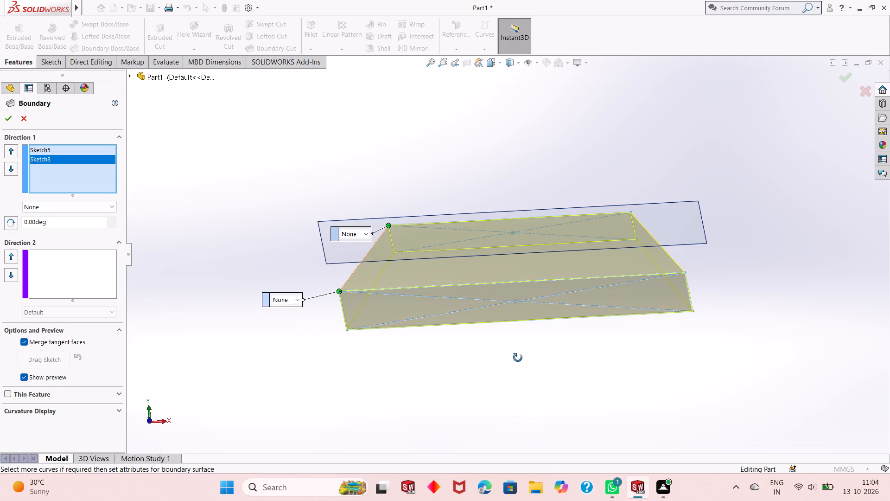
middle_drag(518, 358, 528, 385)
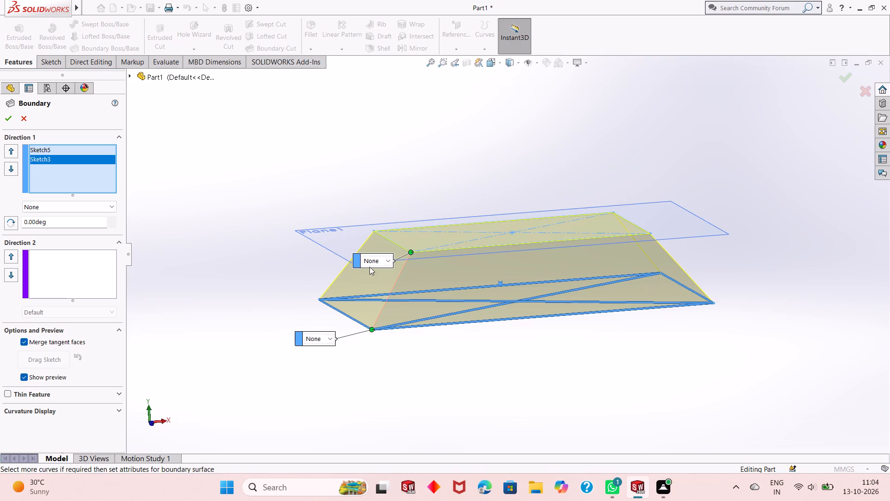
Set the boundary's tangency to Normal To Profile at both the upper square and the base square.
click(386, 262)
click(394, 285)
click(331, 340)
click(339, 366)
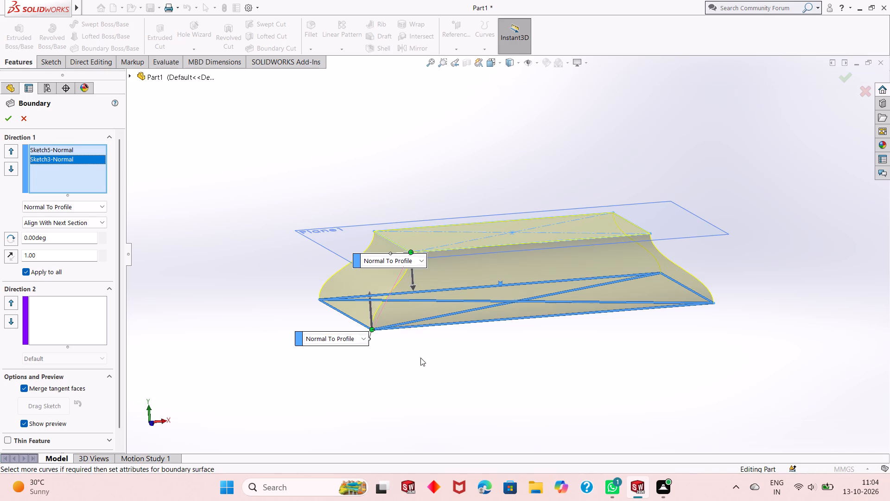
middle_drag(431, 358, 426, 358)
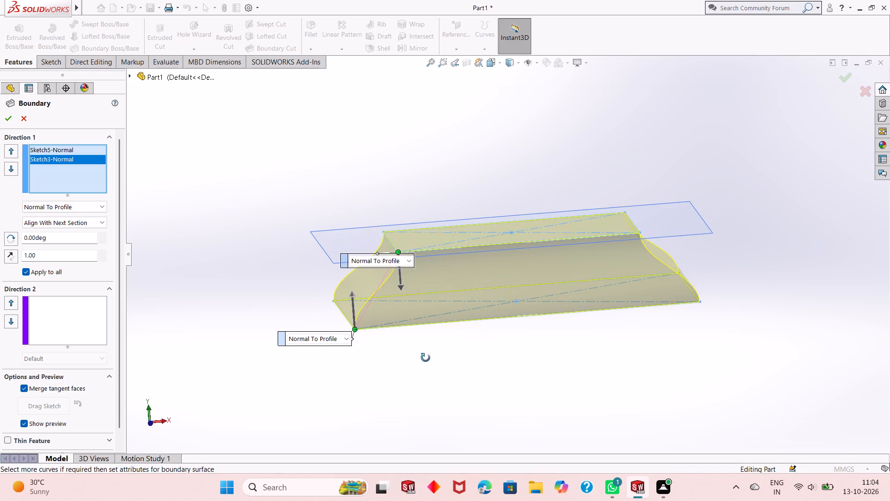
middle_drag(426, 358, 426, 342)
middle_drag(426, 341, 420, 358)
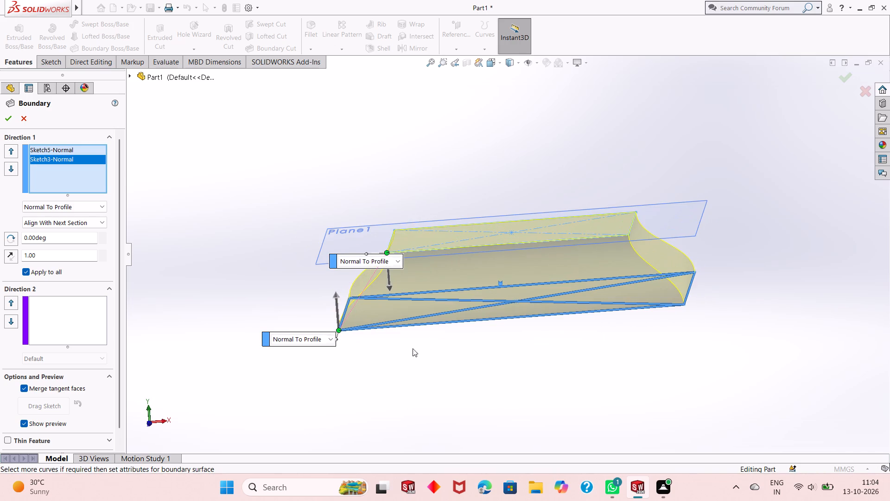
Change the upper square's tangency to Direction Vector without choosing a vector, and accept the boundary feature.
click(395, 261)
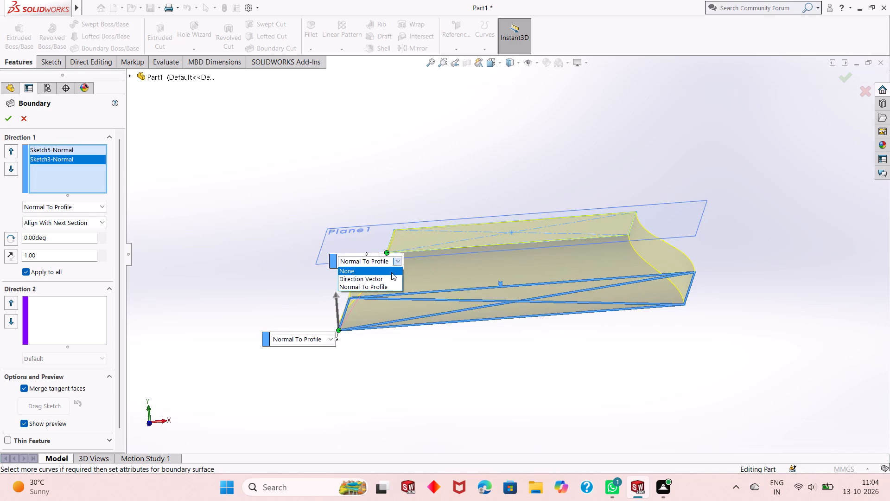
click(386, 279)
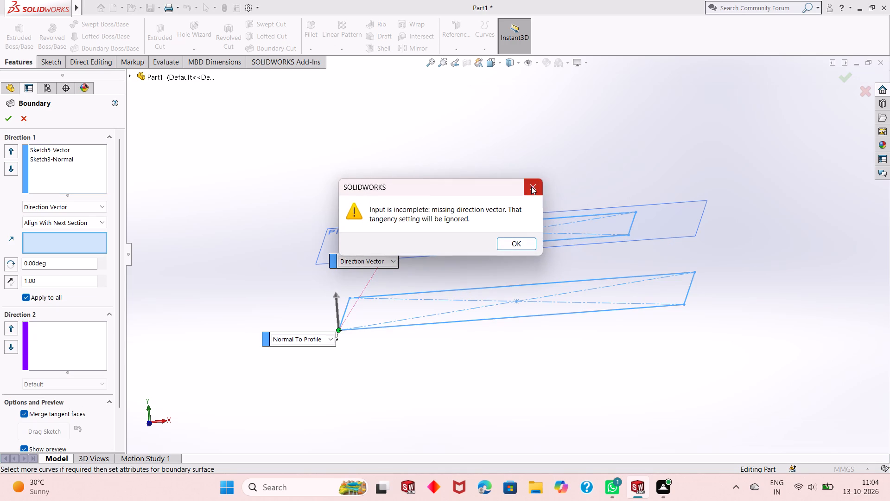
click(529, 187)
middle_drag(499, 339, 521, 316)
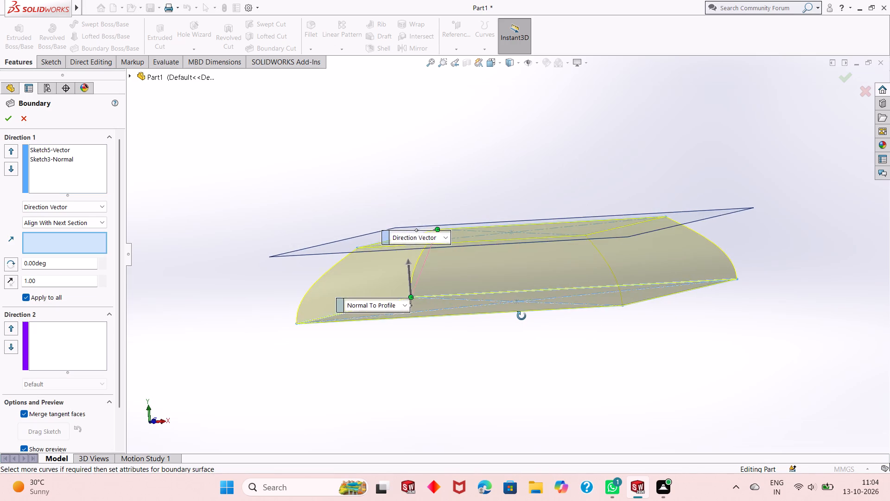
middle_drag(521, 316, 517, 350)
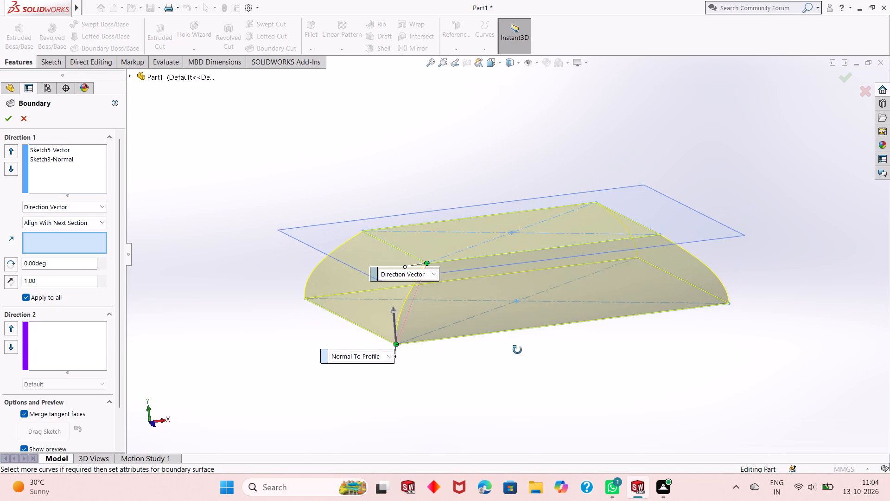
middle_drag(517, 350, 517, 348)
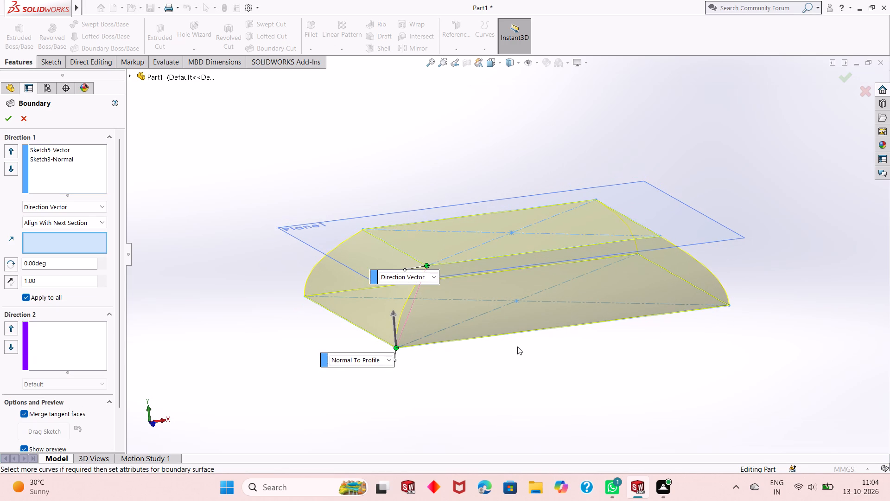
middle_drag(512, 367, 508, 347)
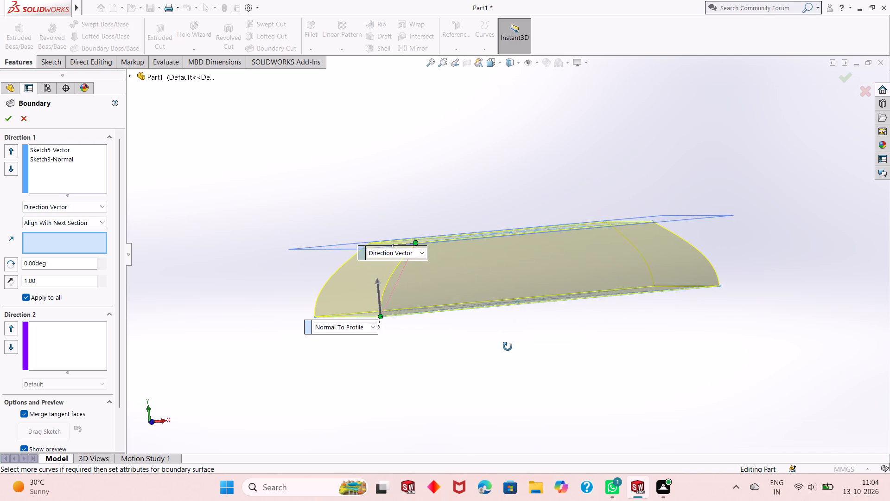
middle_drag(508, 347, 510, 338)
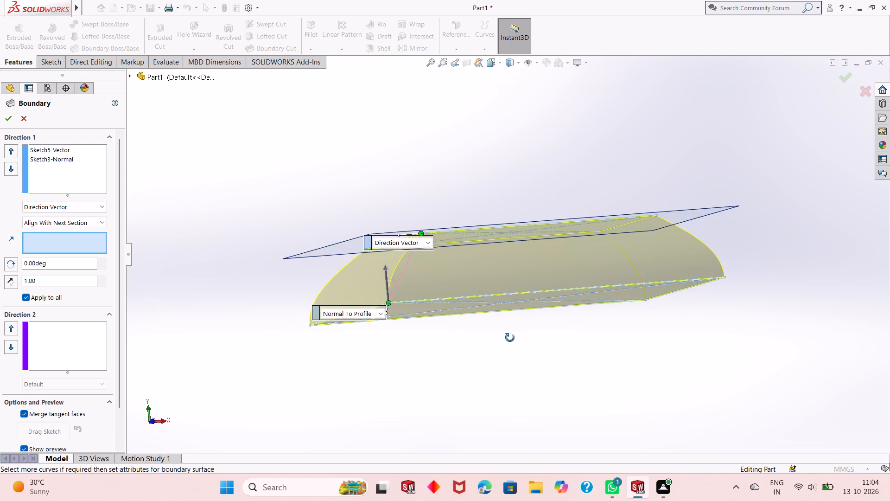
middle_drag(510, 338, 499, 357)
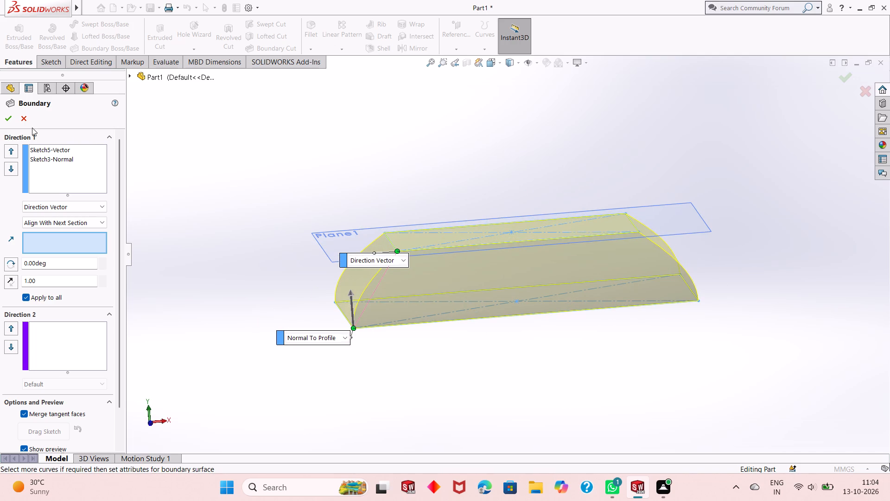
click(10, 117)
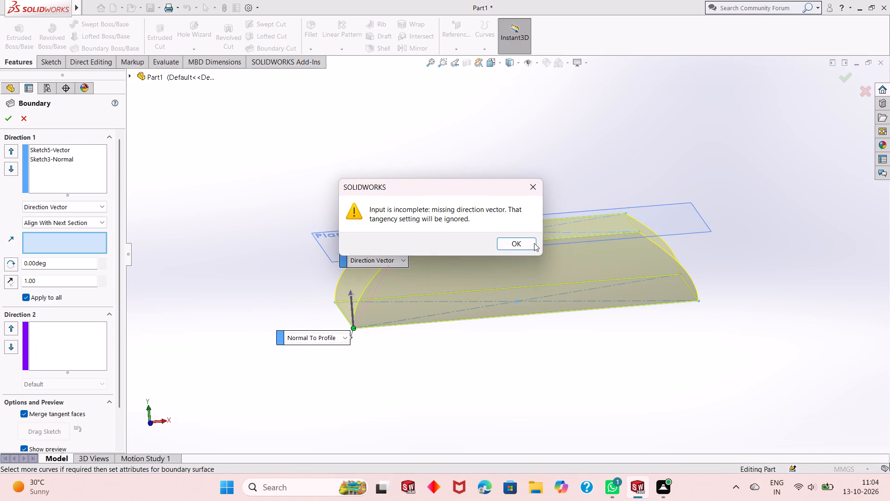
click(522, 238)
click(494, 242)
click(504, 244)
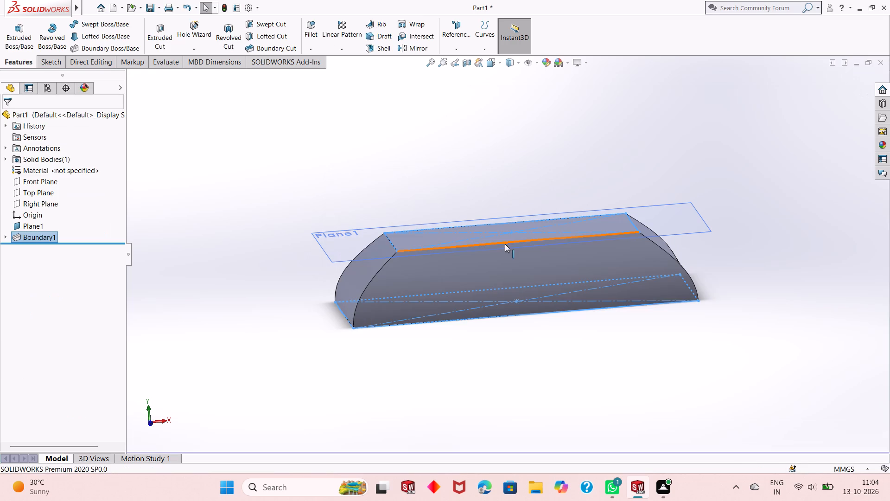
click(514, 370)
Hide Plane1 around the top of the solid.
middle_drag(533, 351, 529, 343)
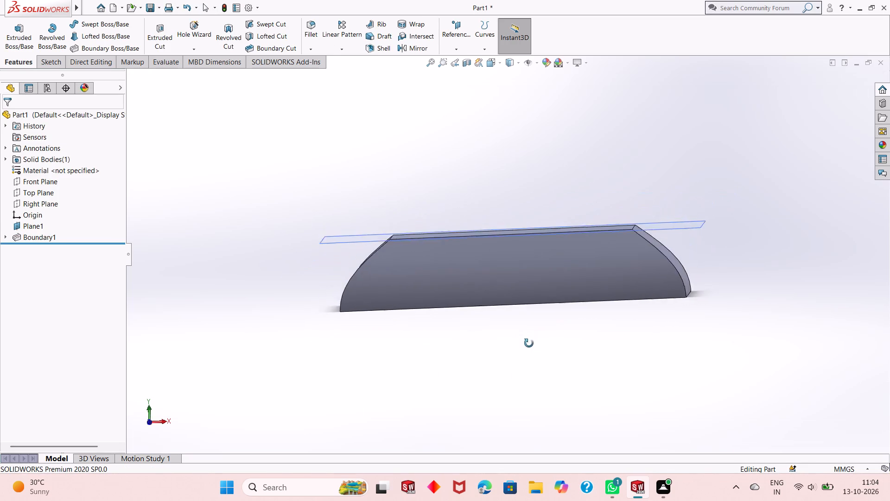
middle_drag(529, 343, 551, 353)
middle_drag(551, 352, 551, 360)
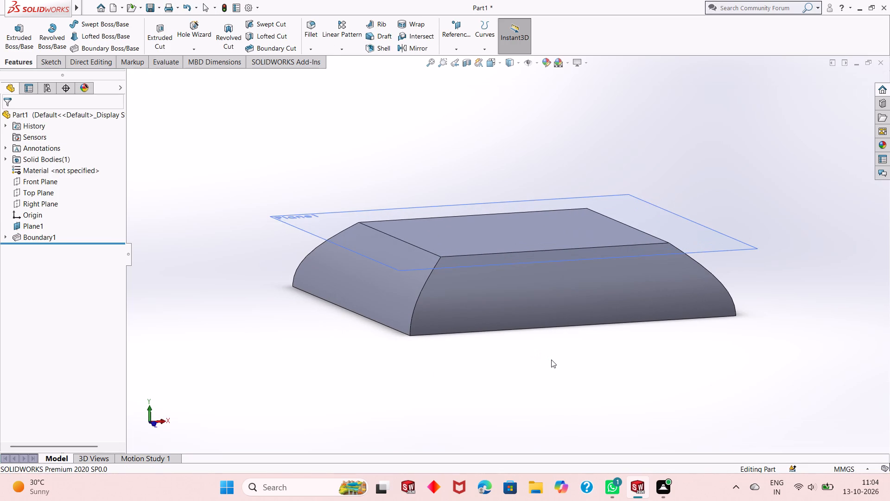
right_click(697, 222)
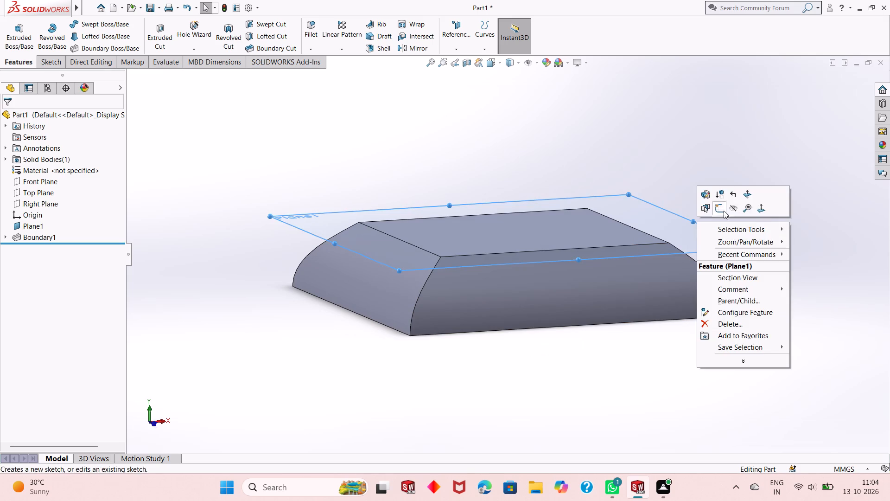
click(729, 208)
Shell the solid to a 0.5 mm wall thickness, removing its large bottom face.
scroll(539, 270, up, 1)
middle_drag(531, 229, 524, 143)
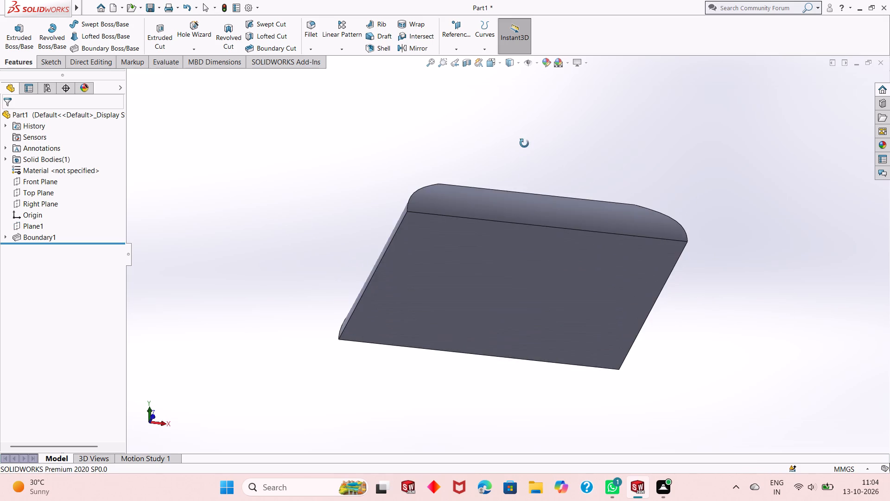
middle_drag(524, 143, 534, 178)
scroll(534, 178, up, 1)
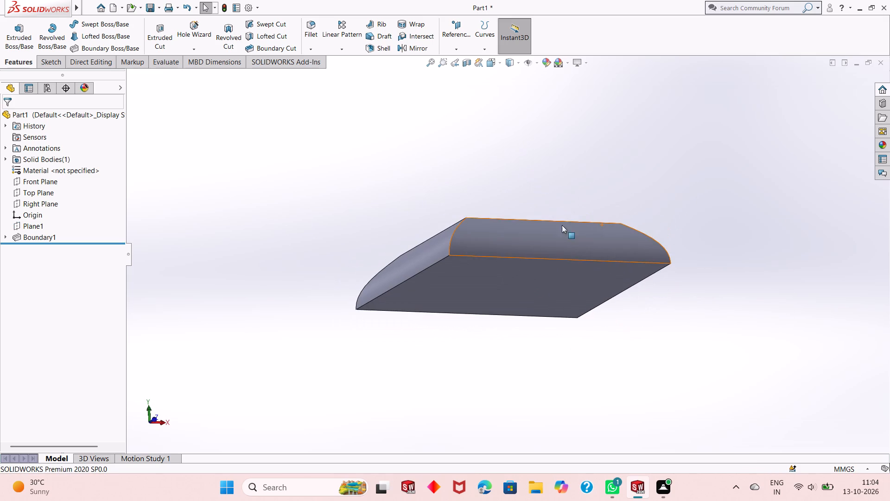
middle_drag(584, 280, 578, 232)
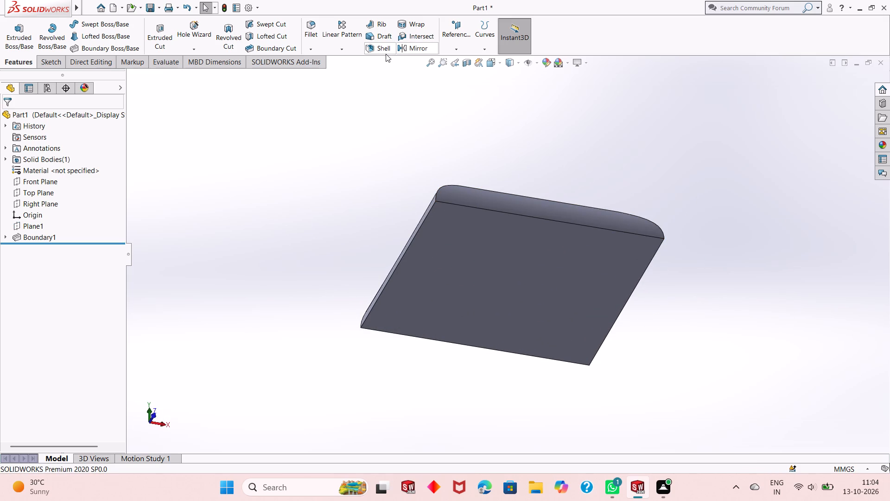
click(385, 55)
click(383, 52)
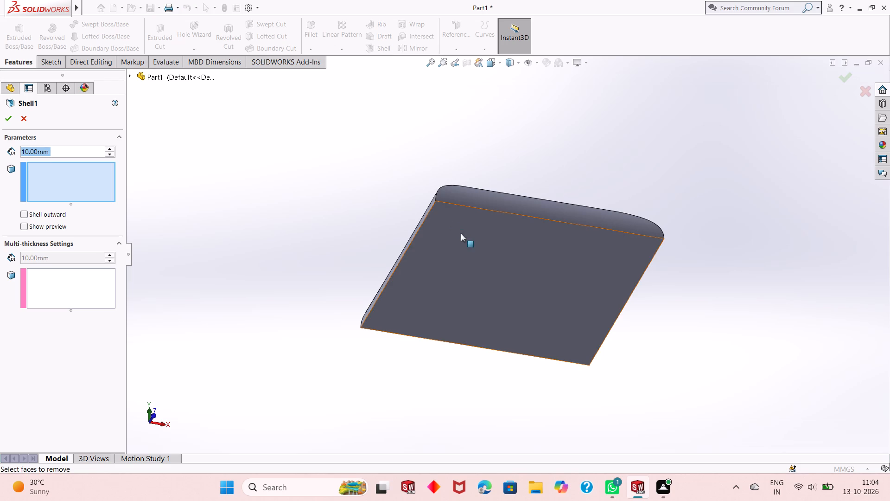
click(464, 239)
double_click(60, 154)
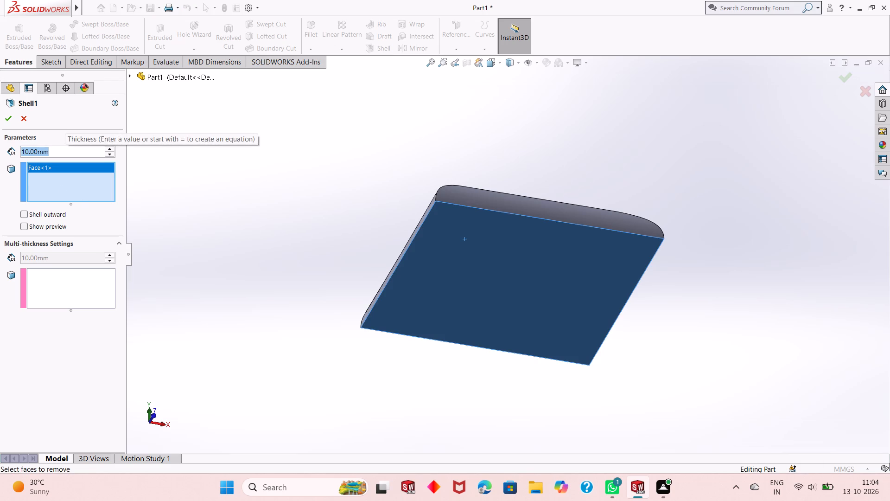
text(.5)
key(Return)
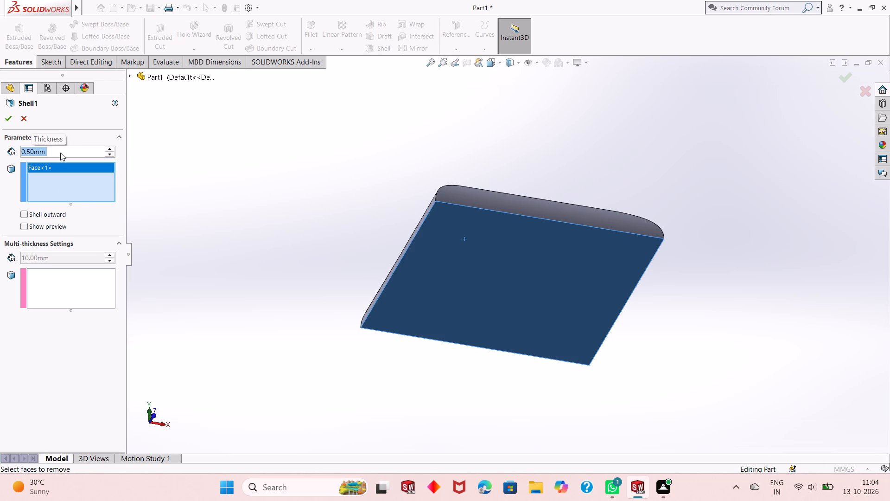
click(9, 120)
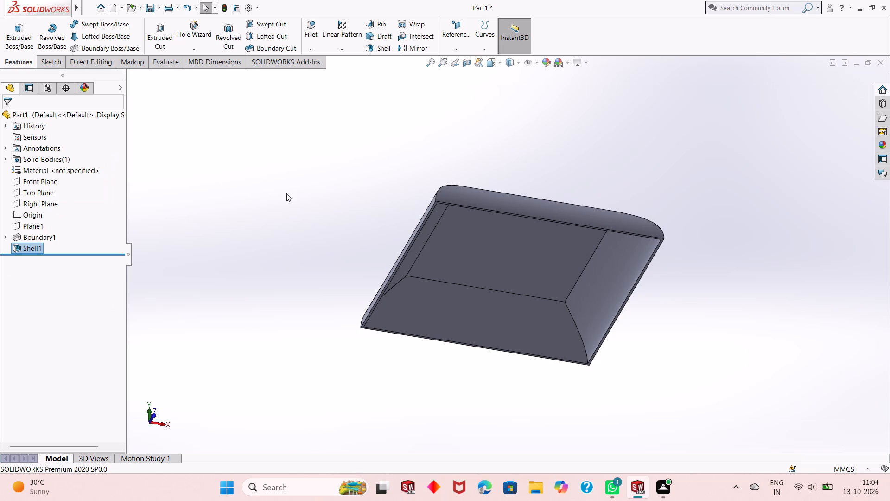
click(316, 213)
middle_drag(318, 213, 328, 292)
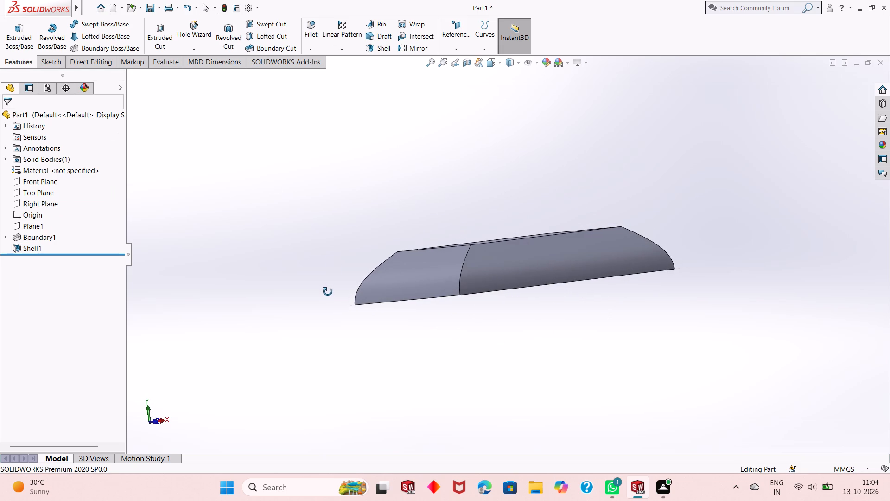
middle_drag(328, 292, 320, 325)
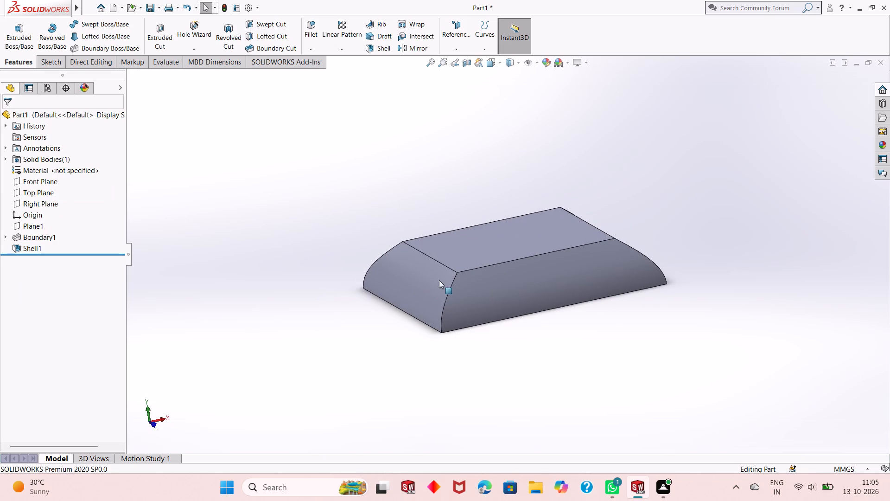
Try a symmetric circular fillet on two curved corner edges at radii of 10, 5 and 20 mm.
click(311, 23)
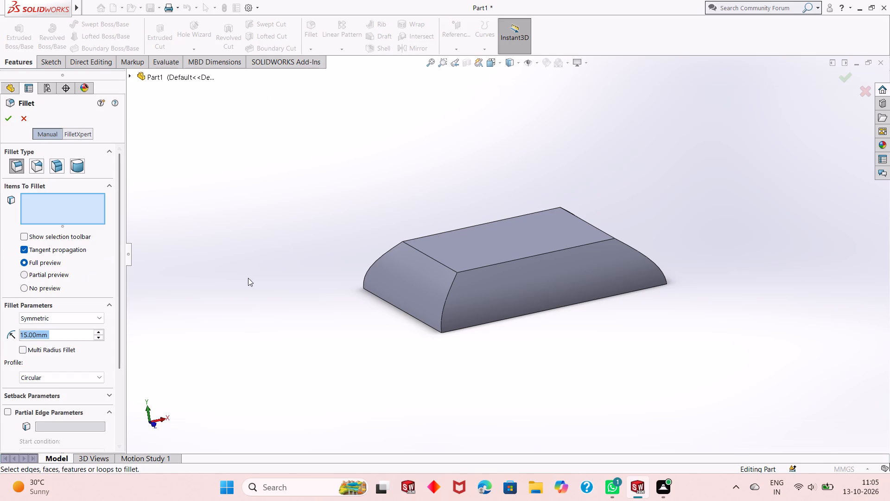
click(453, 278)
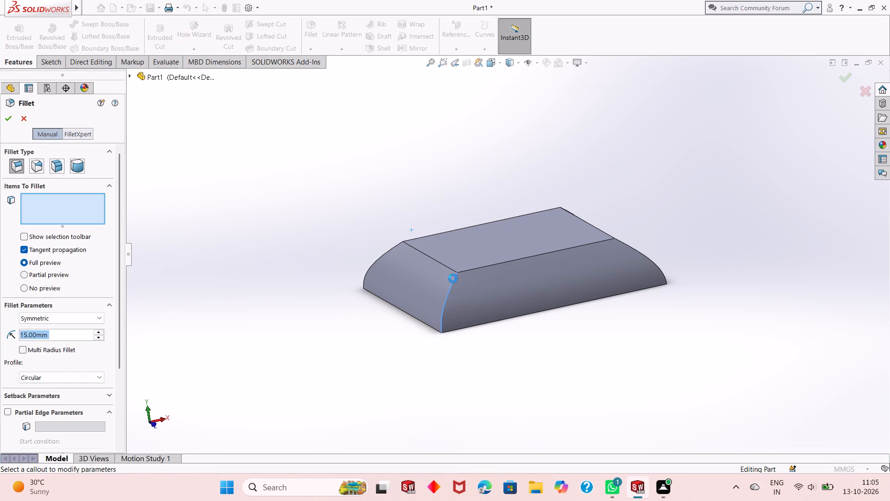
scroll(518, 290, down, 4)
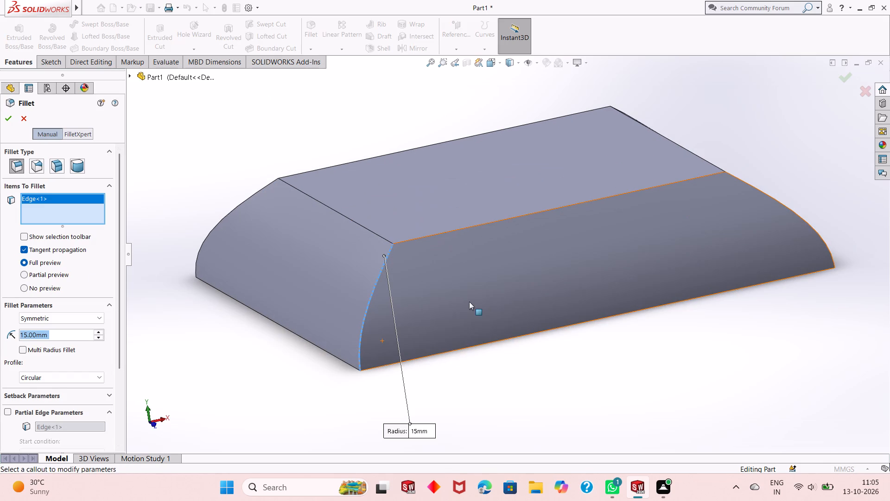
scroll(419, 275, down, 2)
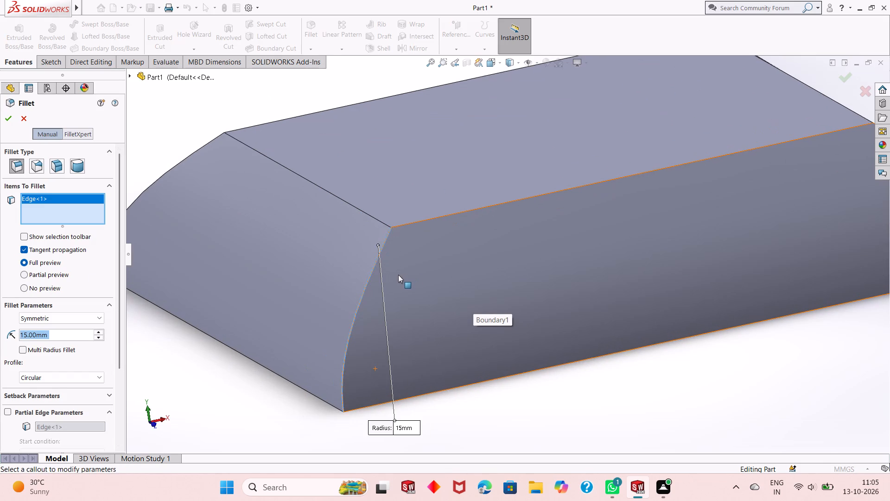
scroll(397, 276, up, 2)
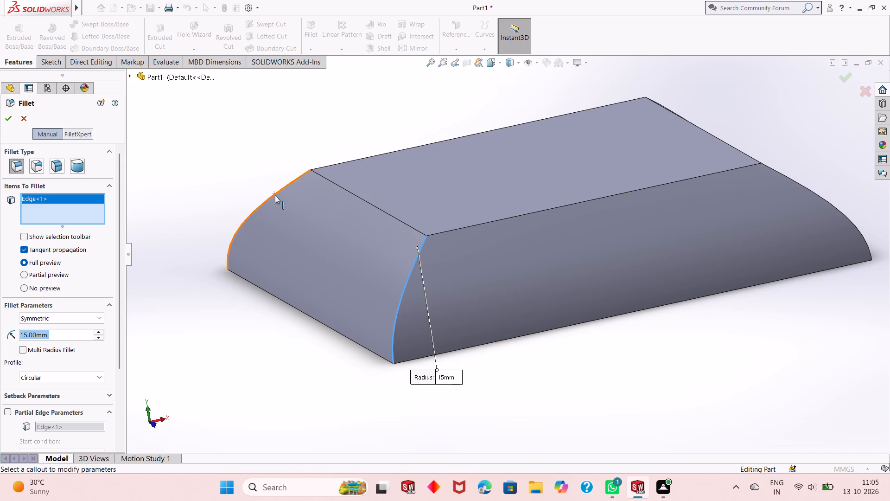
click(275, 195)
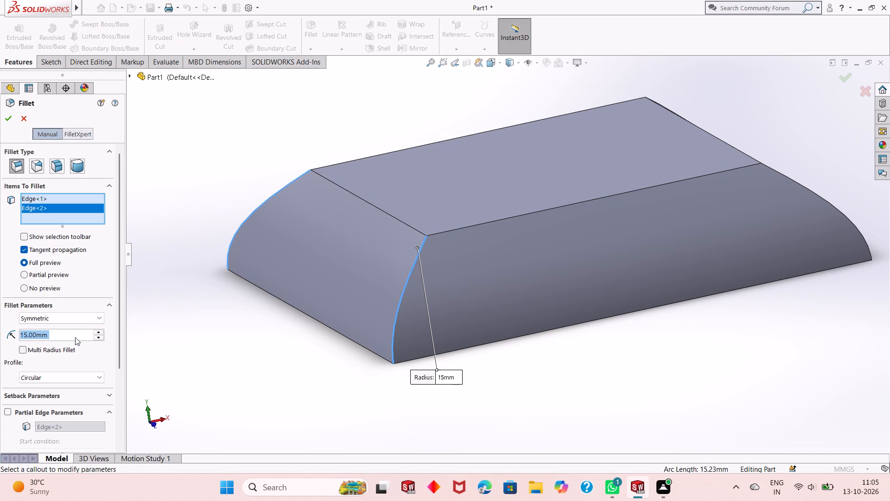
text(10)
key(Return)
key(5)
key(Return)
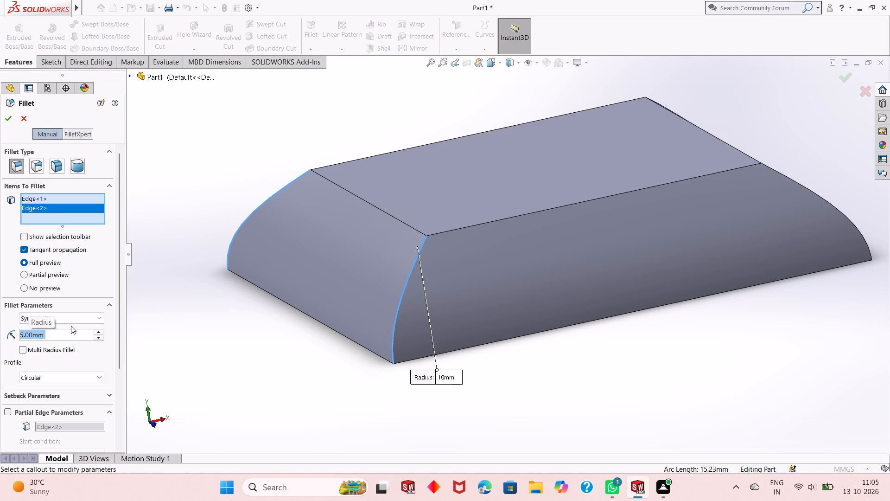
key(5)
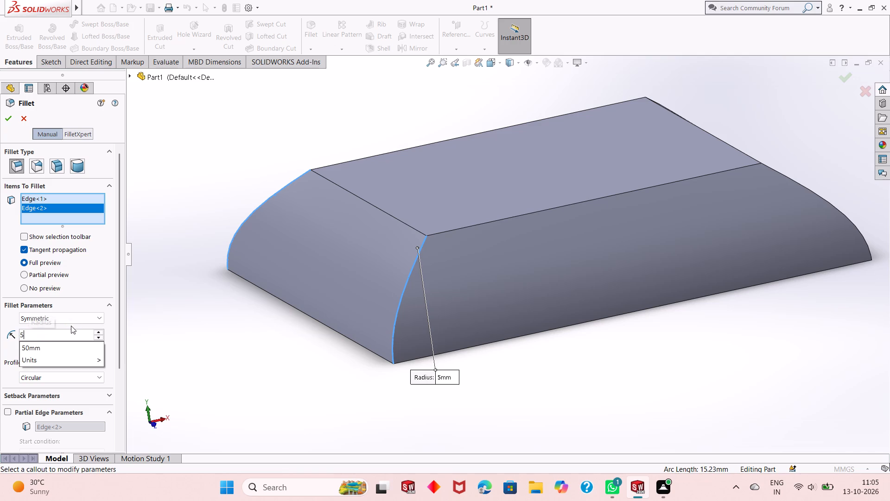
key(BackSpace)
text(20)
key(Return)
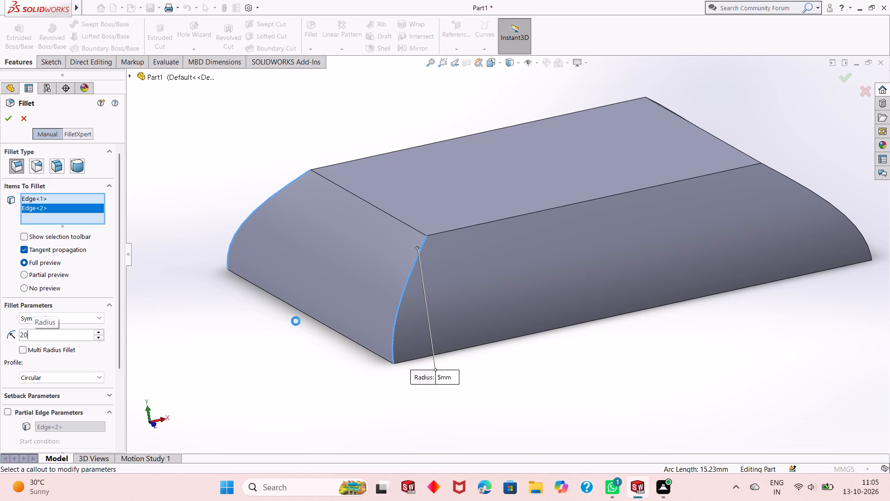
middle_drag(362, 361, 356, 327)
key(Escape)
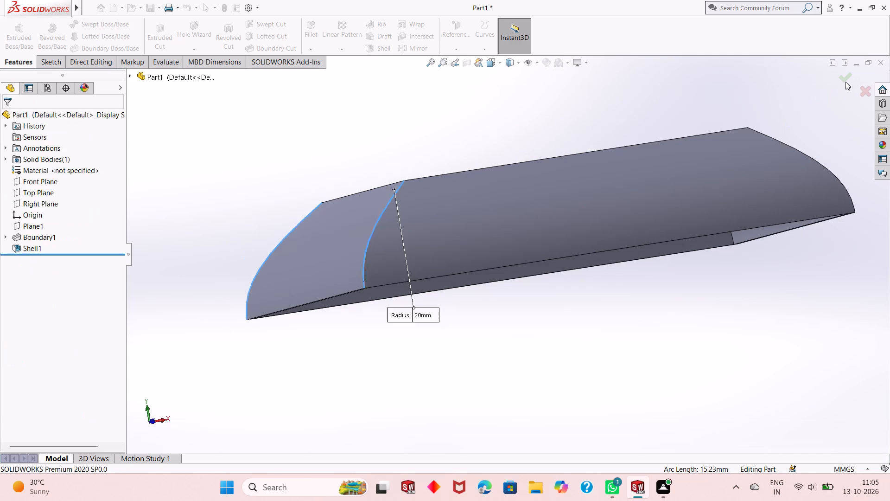
Examine the shelled part from above, from the side and from its open underside, checking the corners and walls.
scroll(516, 222, up, 3)
middle_drag(531, 190, 529, 249)
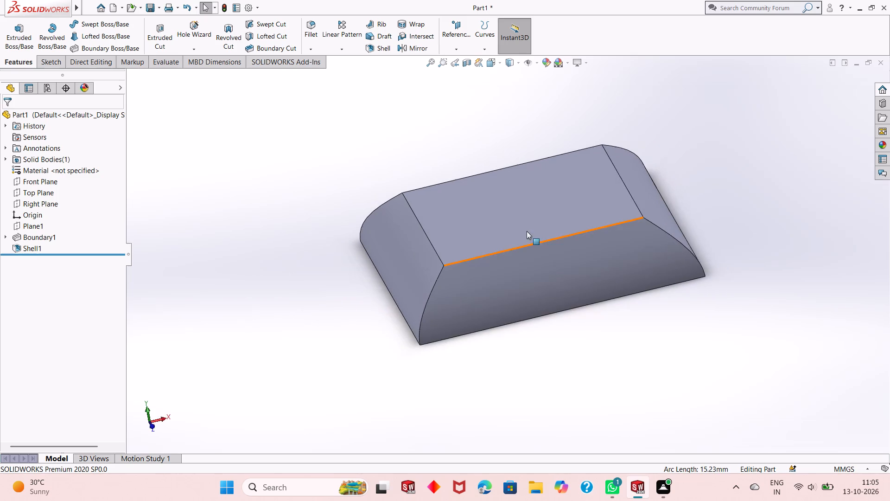
scroll(527, 202, down, 3)
middle_drag(538, 346, 540, 320)
scroll(540, 320, up, 1)
scroll(490, 352, up, 1)
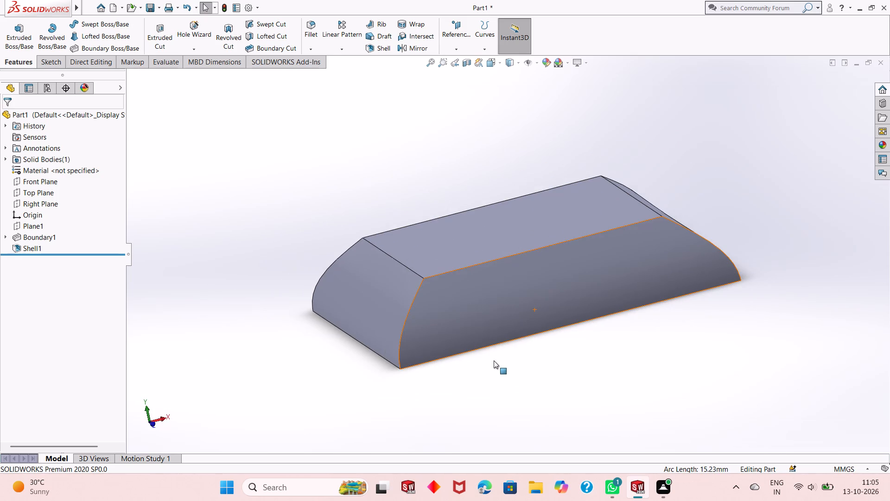
middle_drag(494, 363, 477, 223)
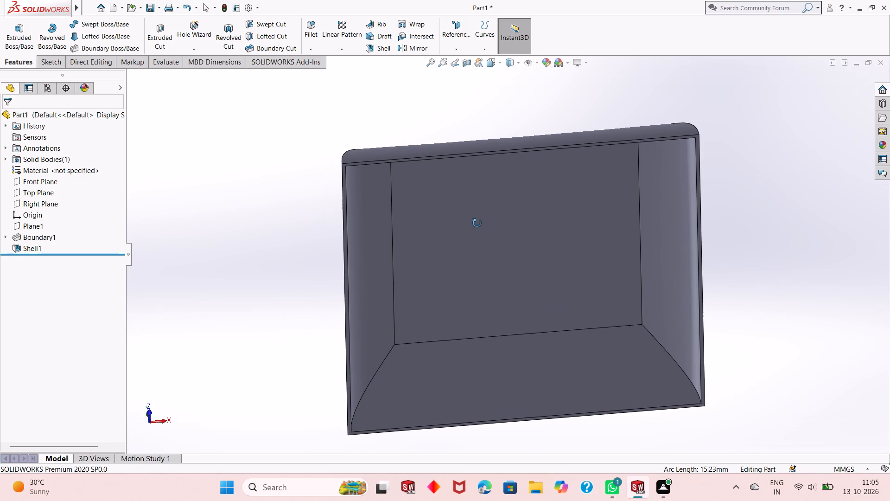
middle_drag(477, 223, 452, 242)
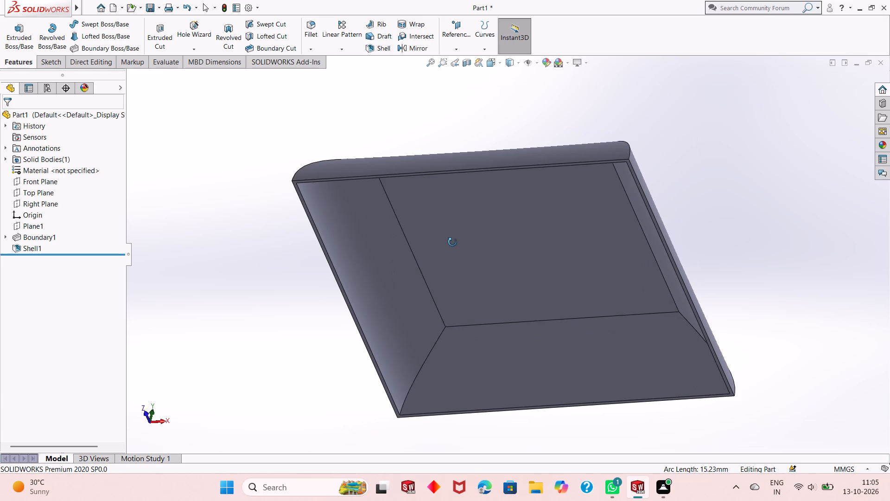
middle_drag(452, 242, 492, 394)
scroll(454, 314, down, 1)
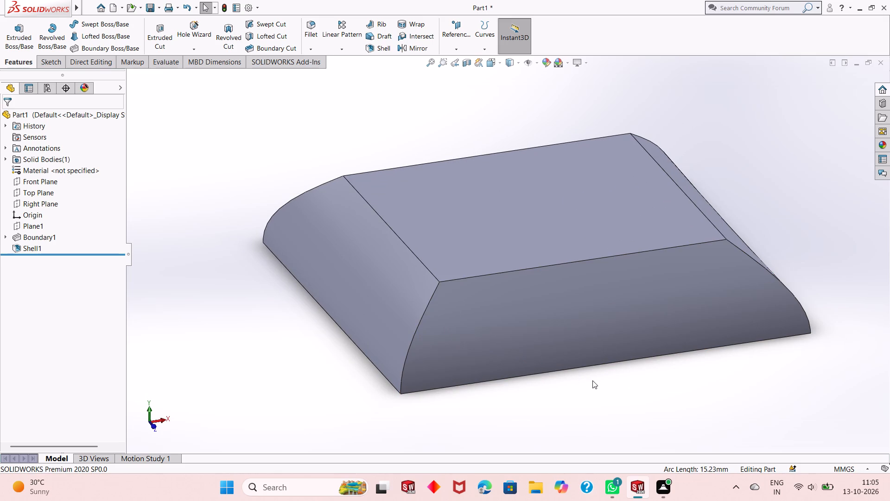
middle_drag(498, 279, 538, 283)
scroll(538, 283, up, 6)
middle_drag(547, 250, 544, 277)
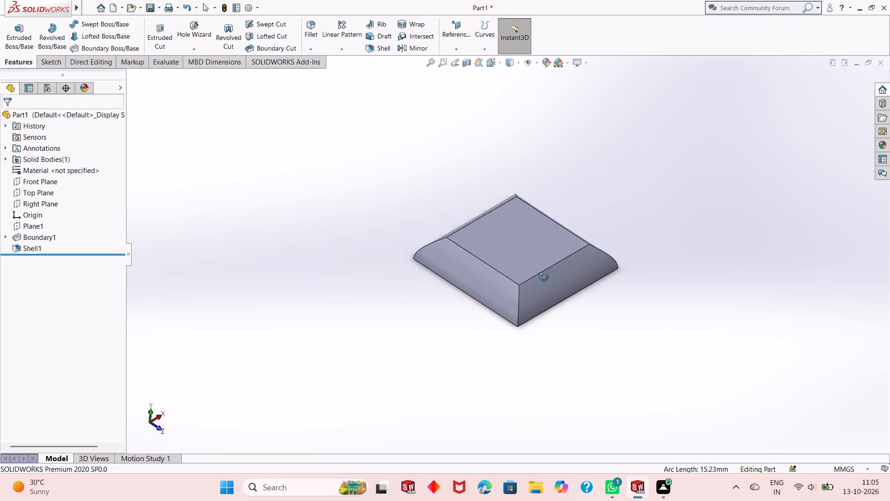
middle_drag(544, 277, 537, 239)
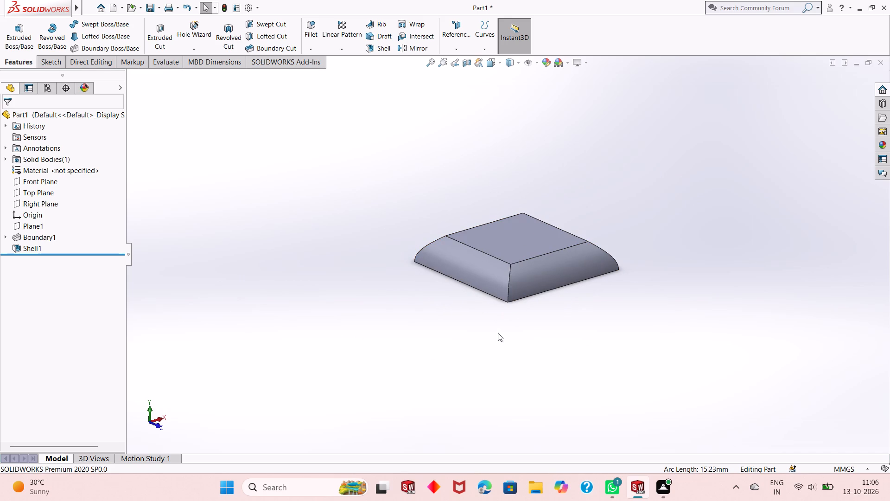
middle_drag(547, 321, 502, 263)
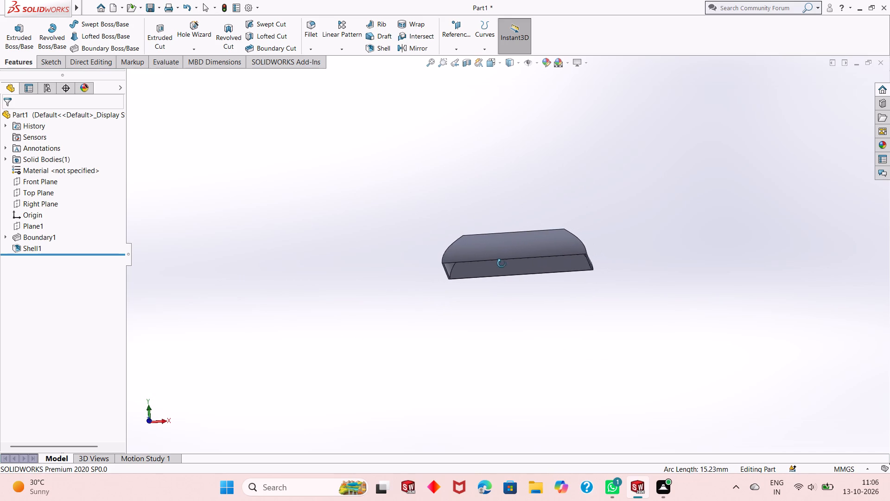
middle_drag(502, 263, 505, 276)
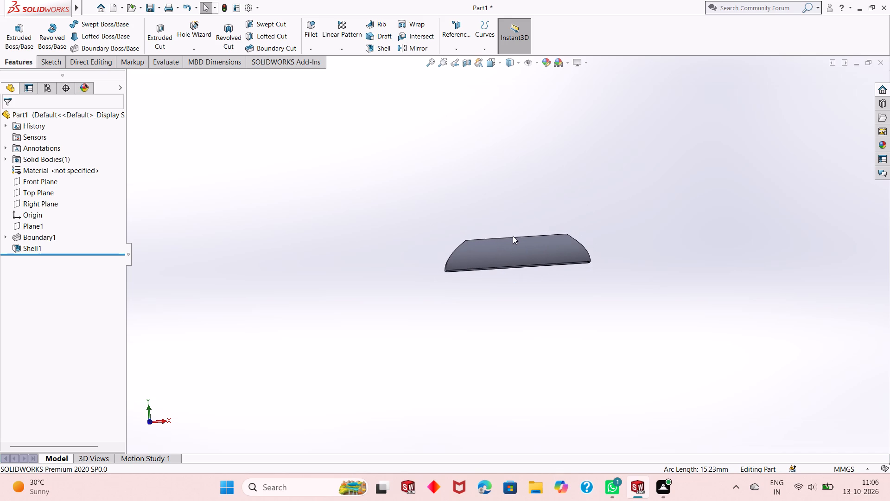
scroll(513, 236, down, 7)
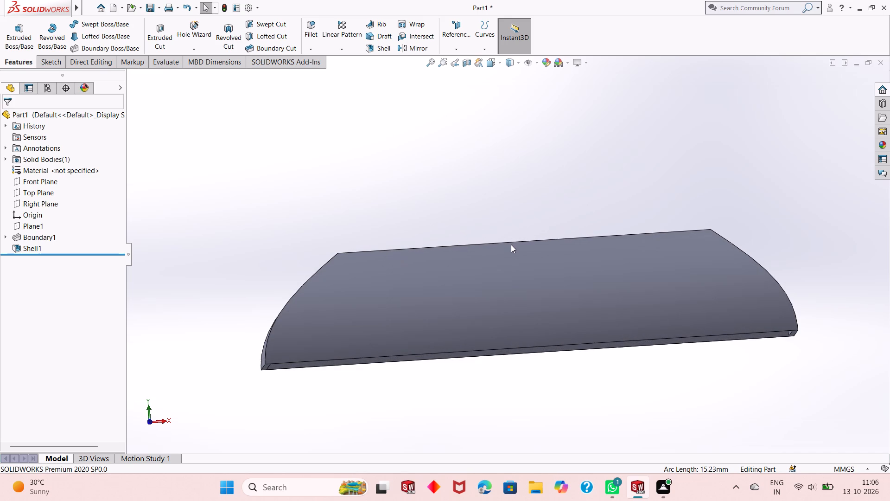
scroll(510, 244, down, 1)
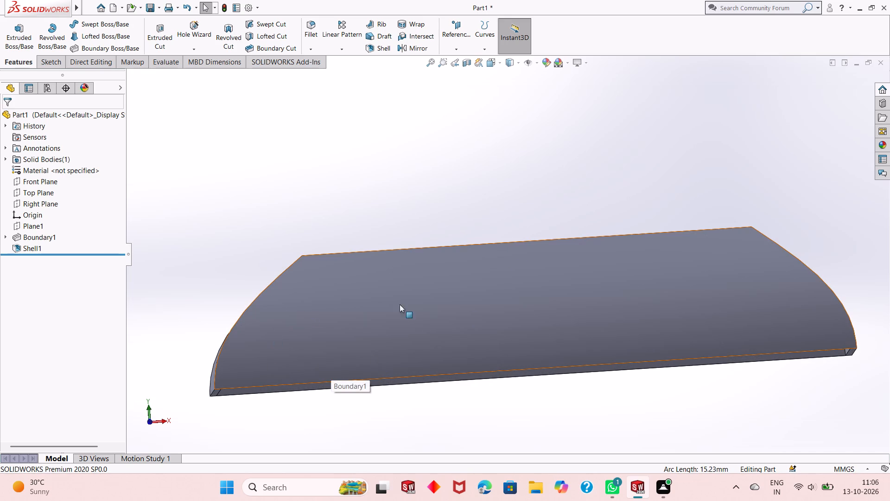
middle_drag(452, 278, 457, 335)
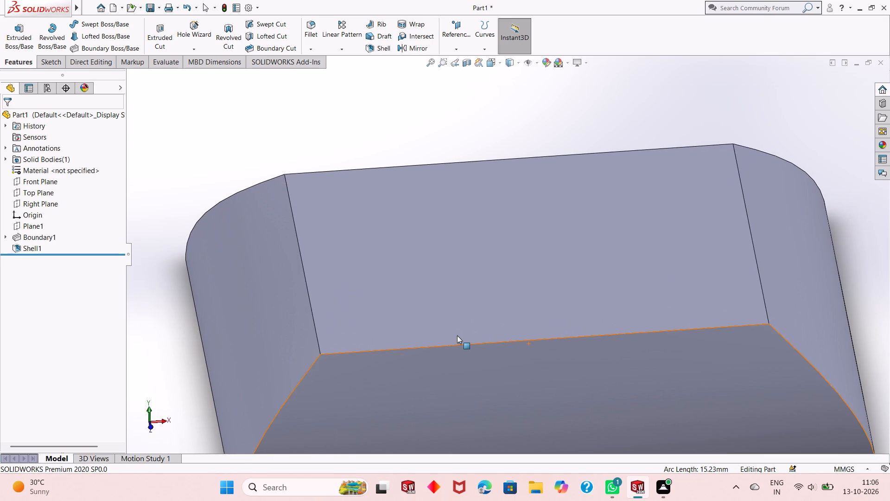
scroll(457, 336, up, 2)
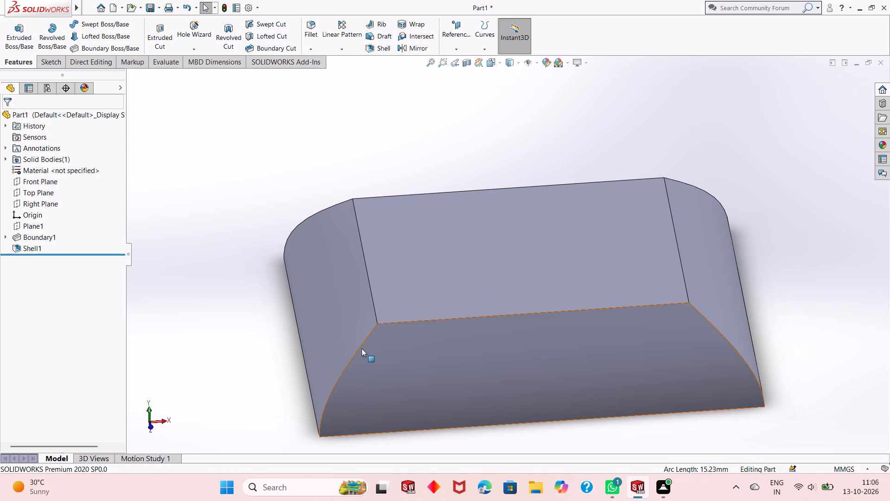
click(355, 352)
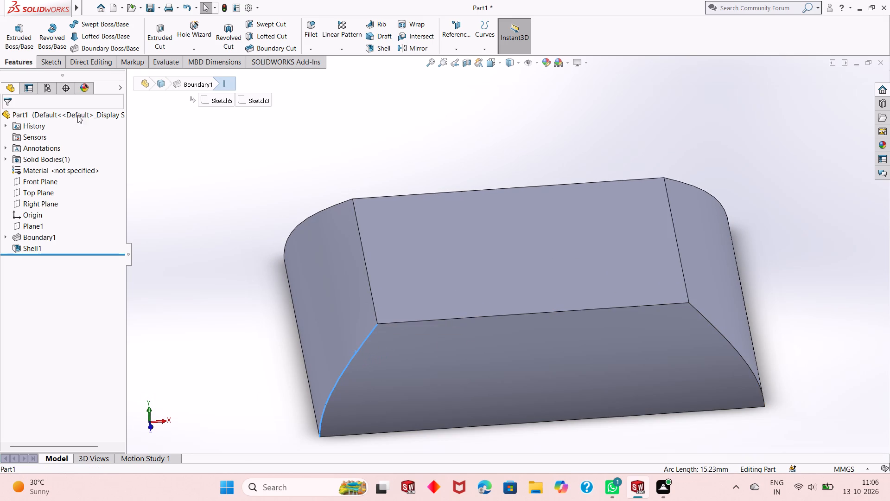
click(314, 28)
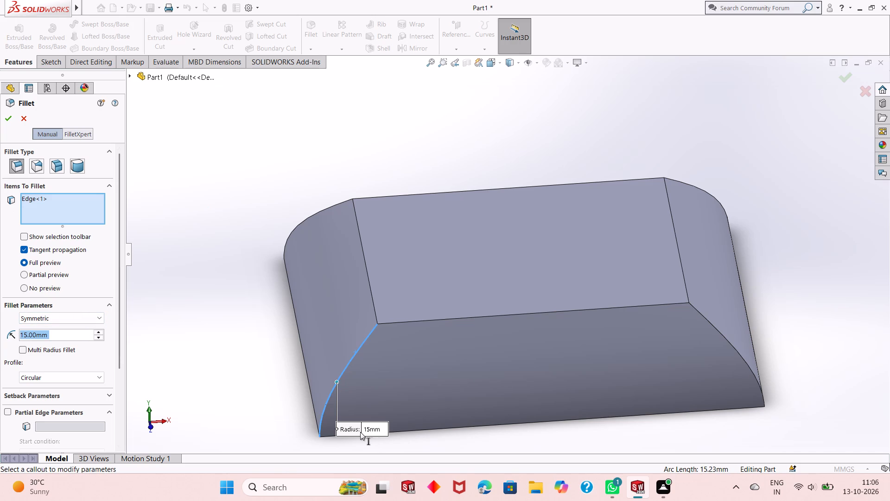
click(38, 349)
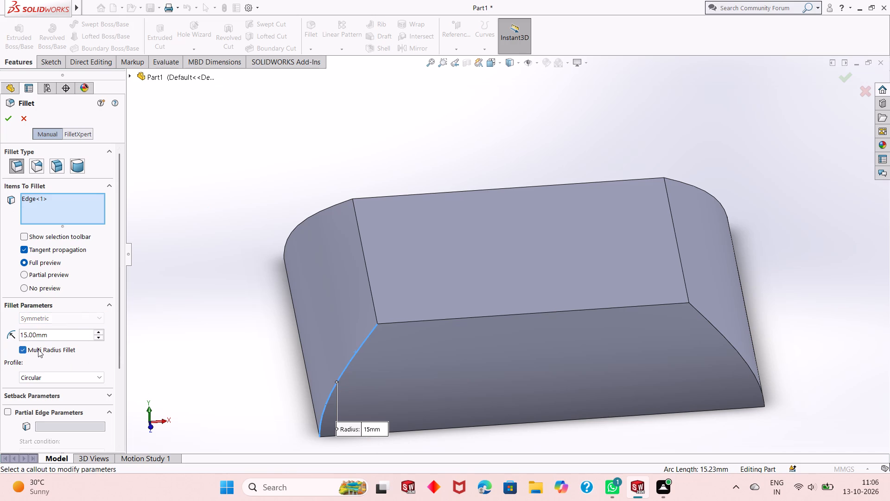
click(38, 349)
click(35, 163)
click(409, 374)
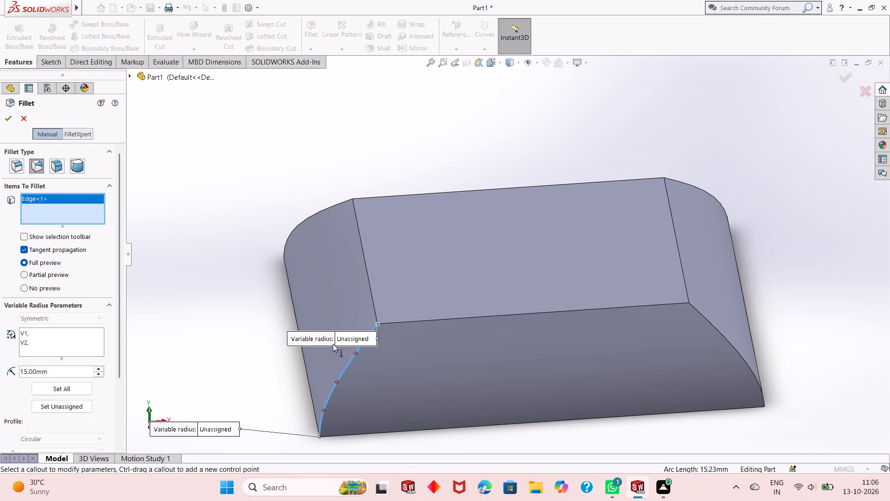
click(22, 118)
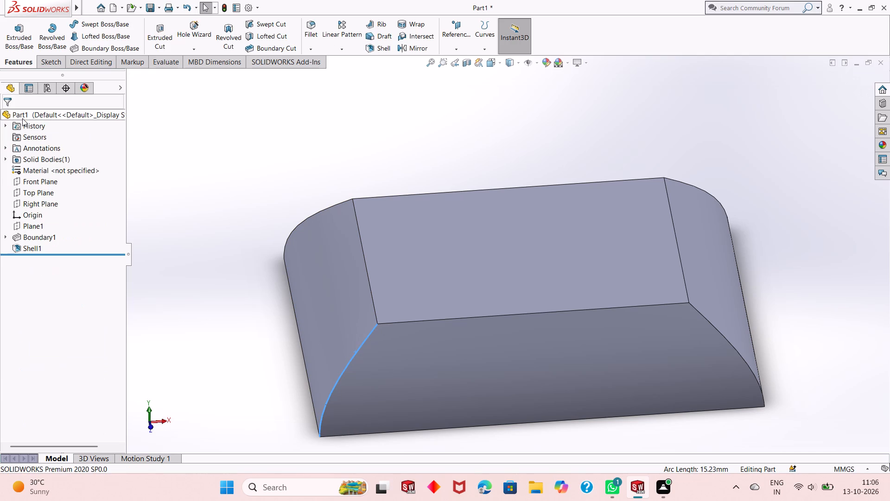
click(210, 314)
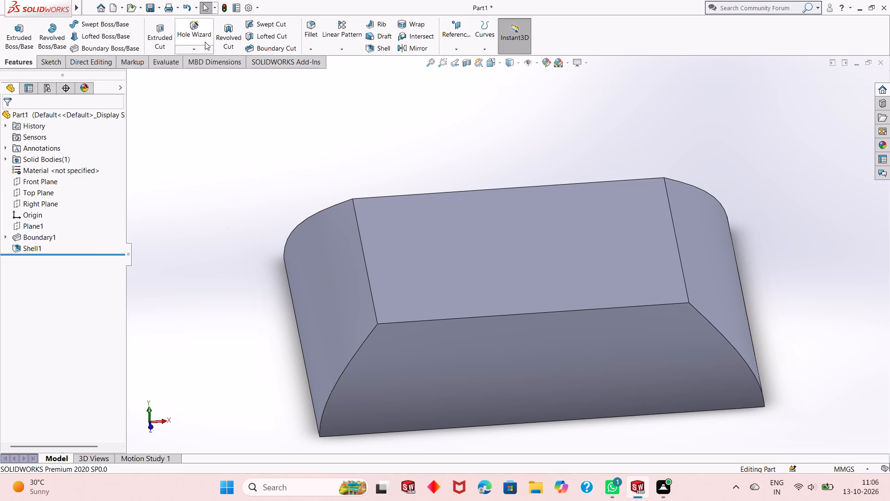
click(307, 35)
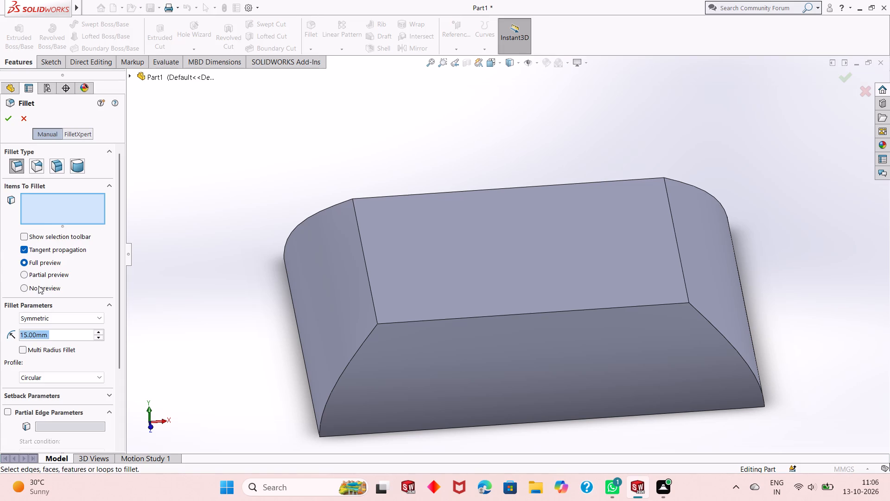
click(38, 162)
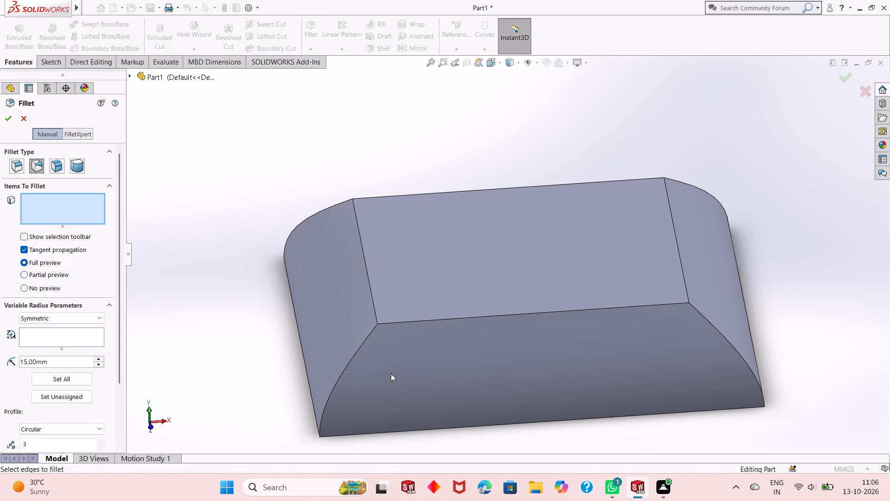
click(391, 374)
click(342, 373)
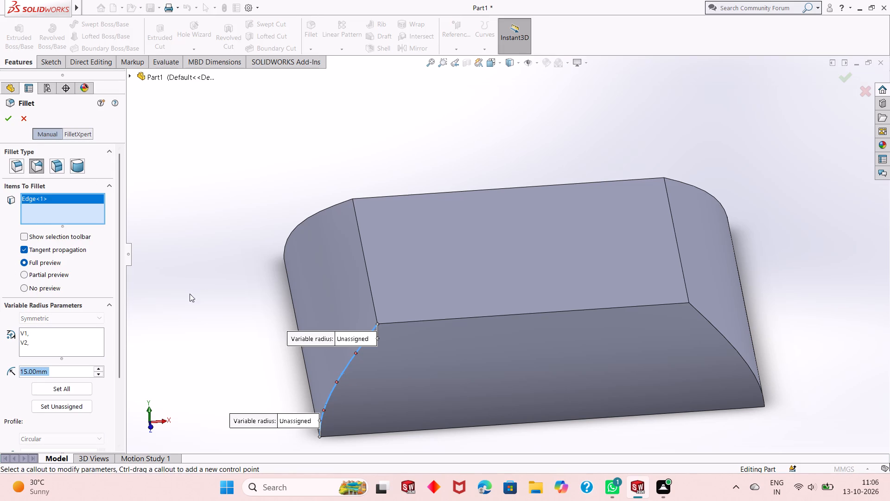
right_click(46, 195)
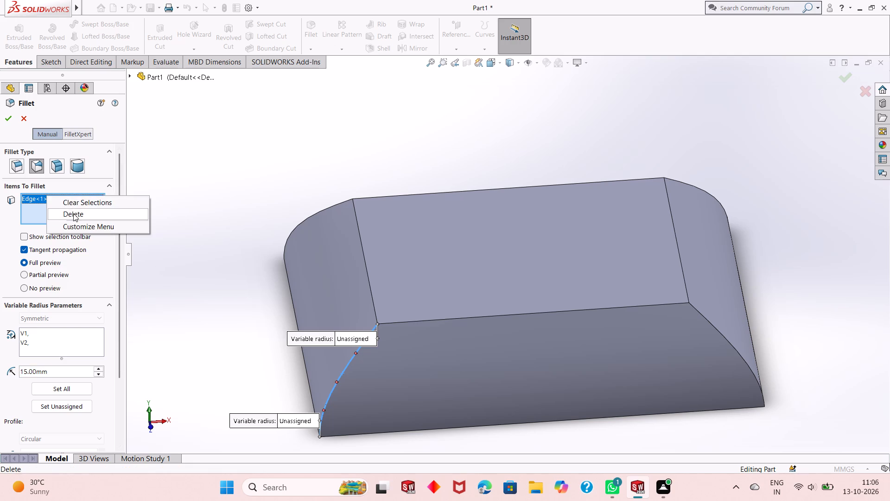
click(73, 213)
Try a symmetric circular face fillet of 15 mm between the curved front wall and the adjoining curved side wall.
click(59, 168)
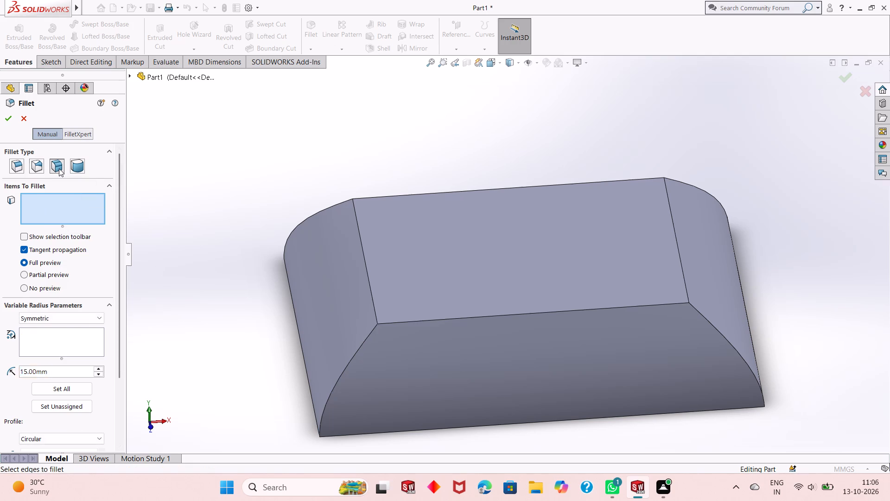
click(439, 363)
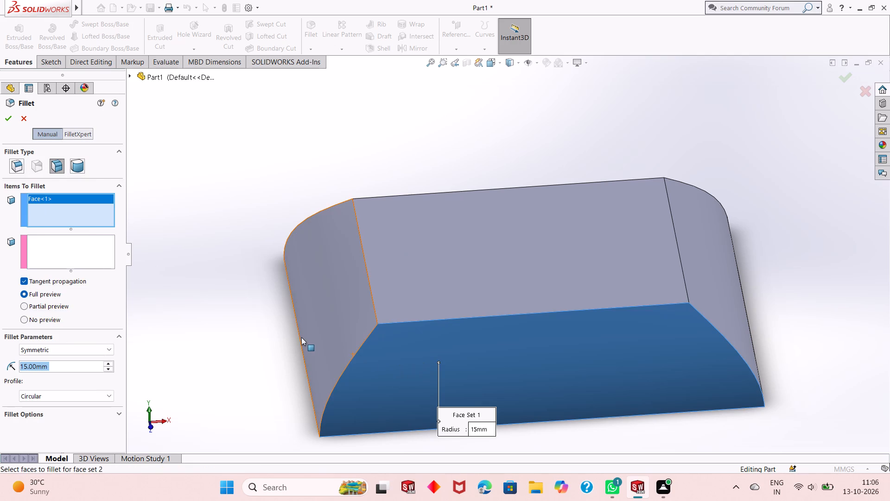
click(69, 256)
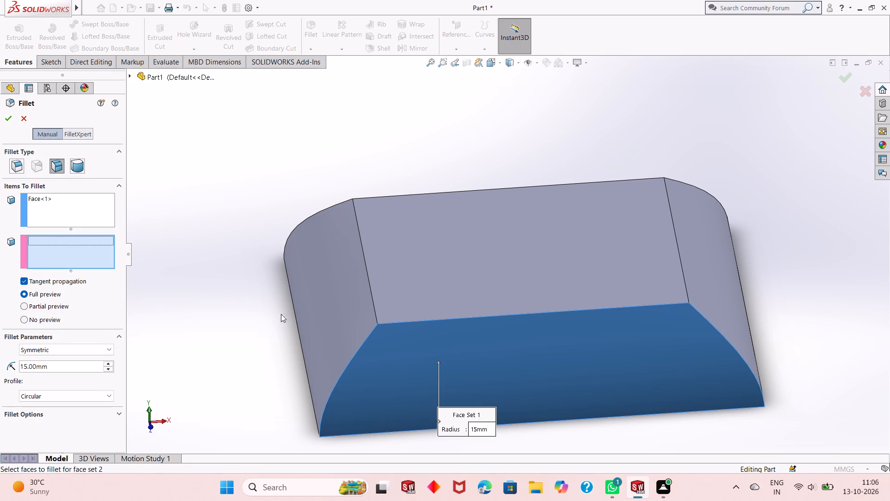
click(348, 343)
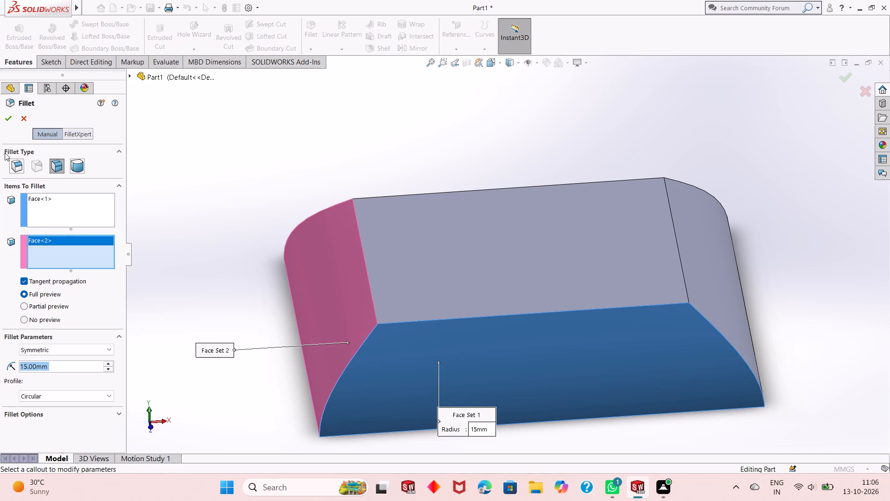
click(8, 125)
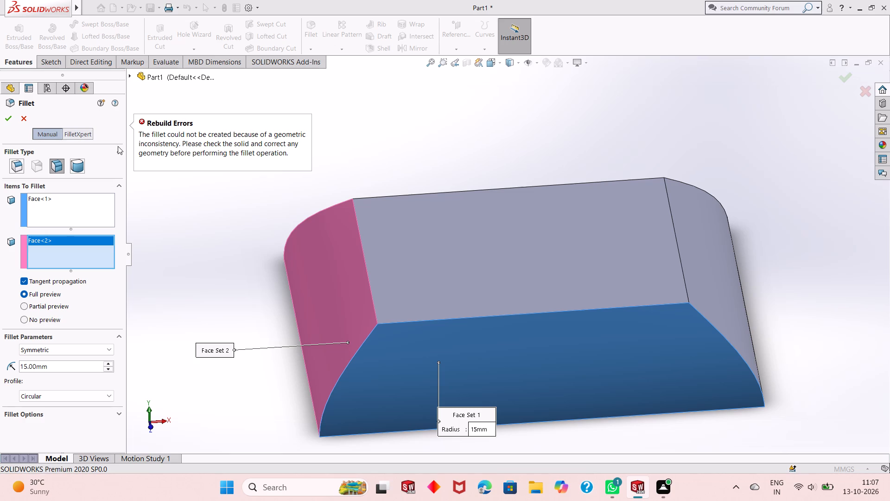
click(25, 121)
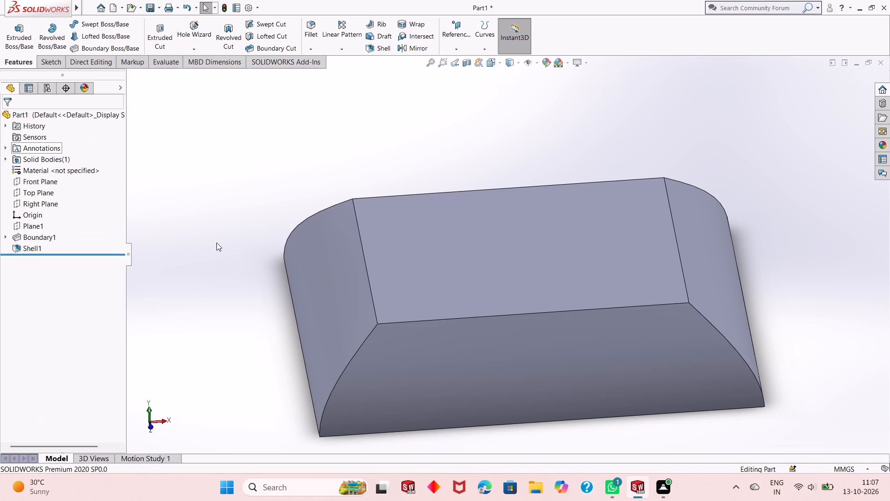
Undo the shell and the boundary solid, going back to the two square sketches.
key(ctrl+z)
key(ctrl+z)
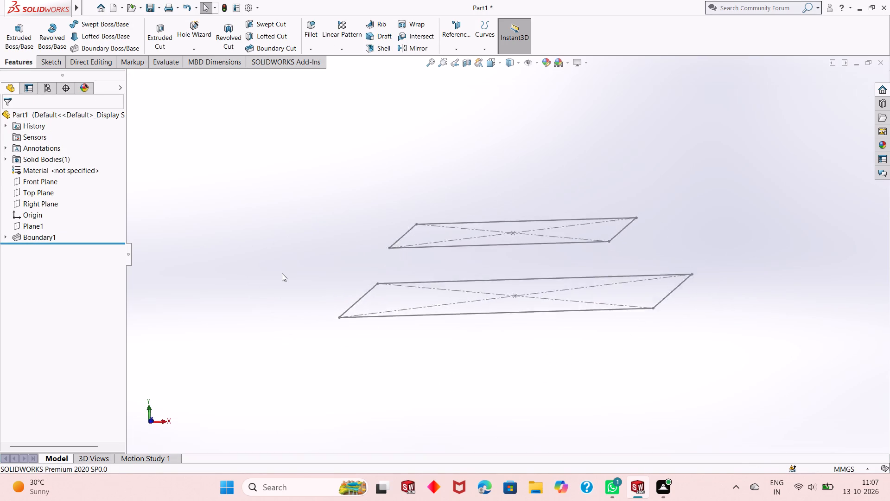
key(ctrl+y)
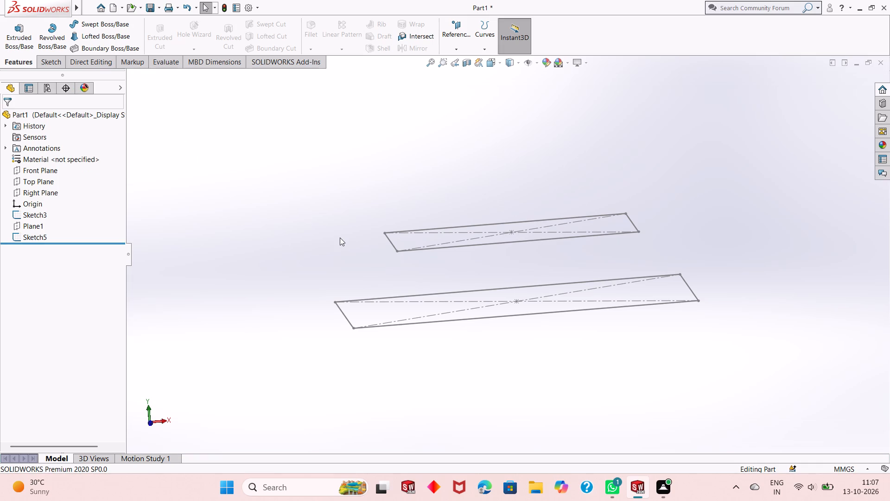
key(ctrl+y)
key(ctrl+y)
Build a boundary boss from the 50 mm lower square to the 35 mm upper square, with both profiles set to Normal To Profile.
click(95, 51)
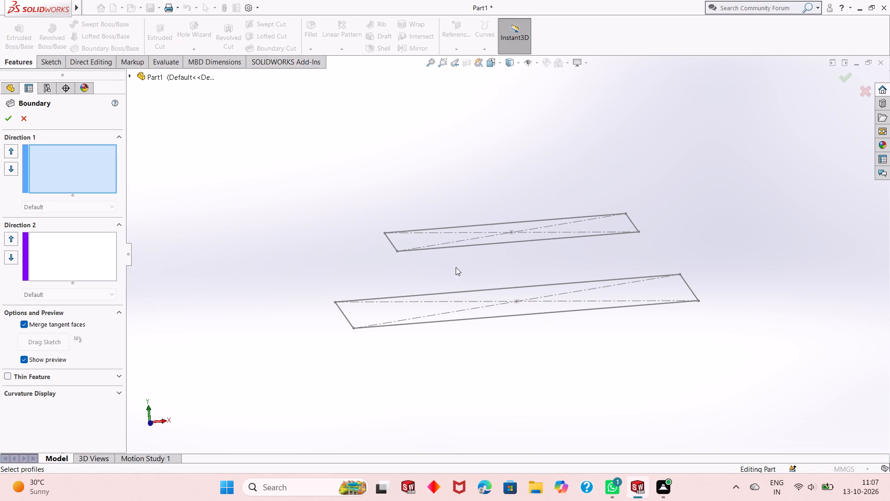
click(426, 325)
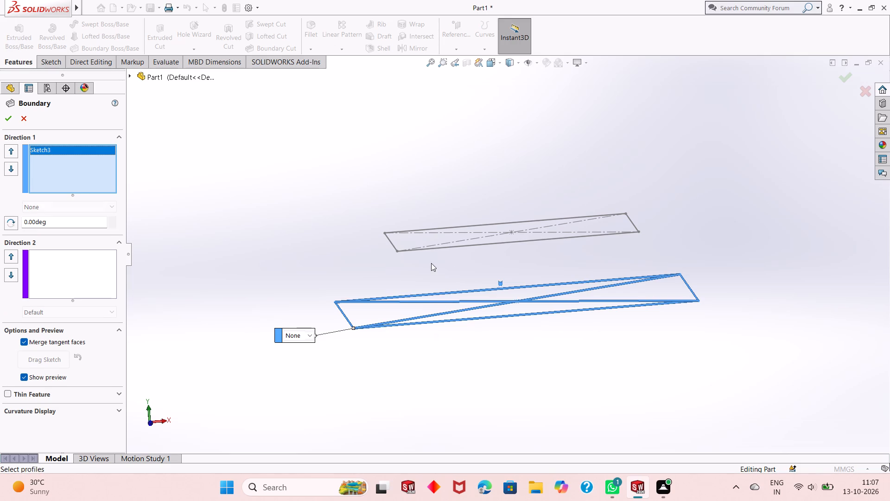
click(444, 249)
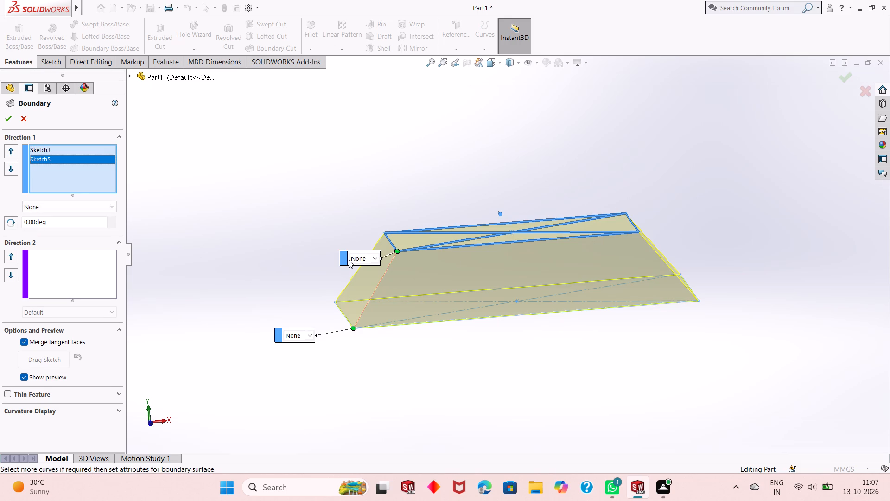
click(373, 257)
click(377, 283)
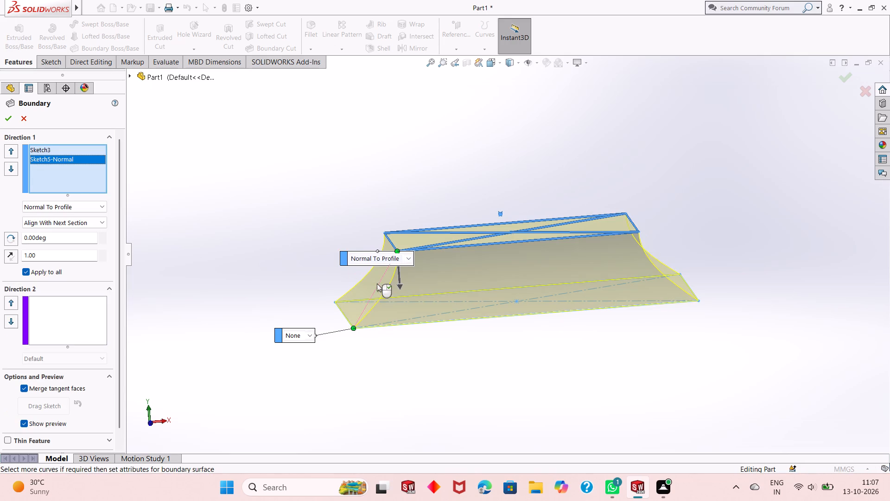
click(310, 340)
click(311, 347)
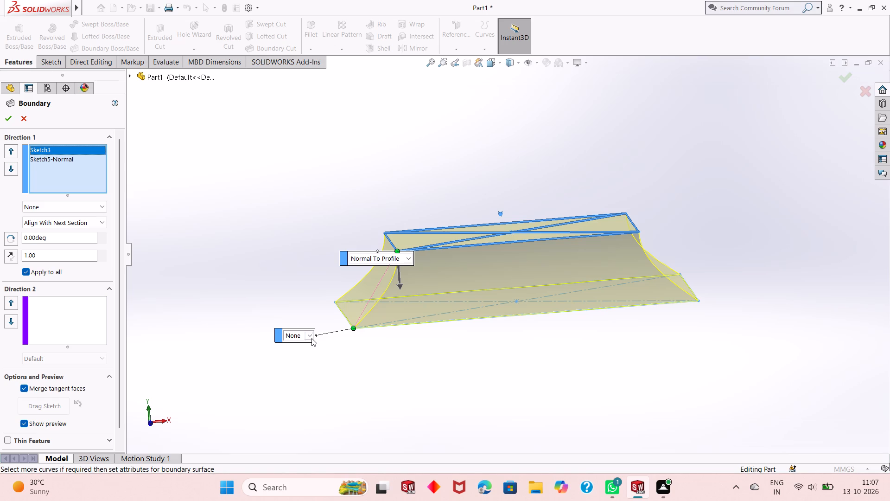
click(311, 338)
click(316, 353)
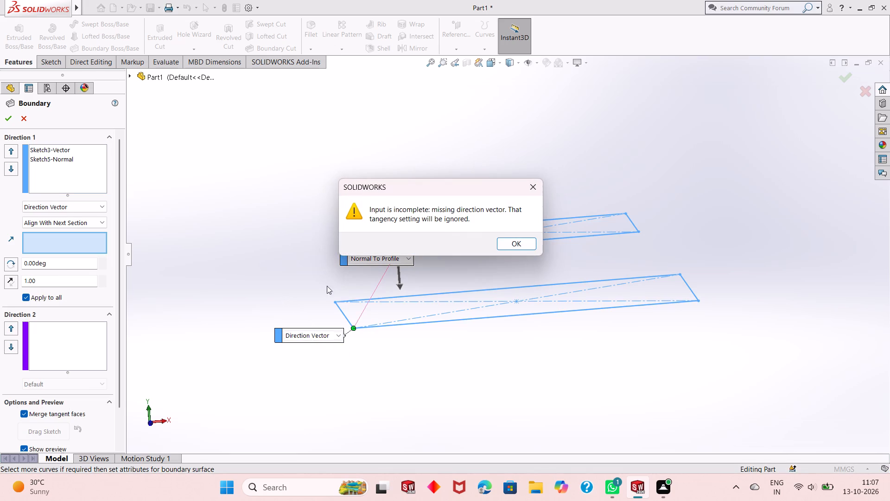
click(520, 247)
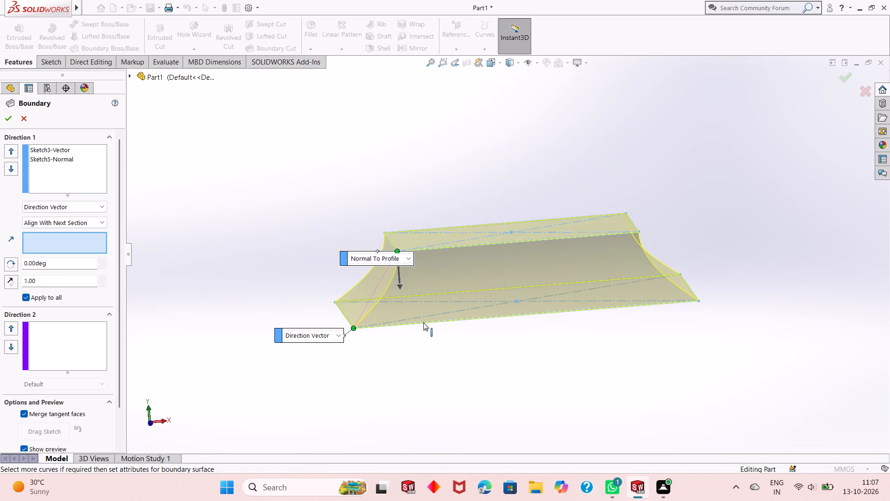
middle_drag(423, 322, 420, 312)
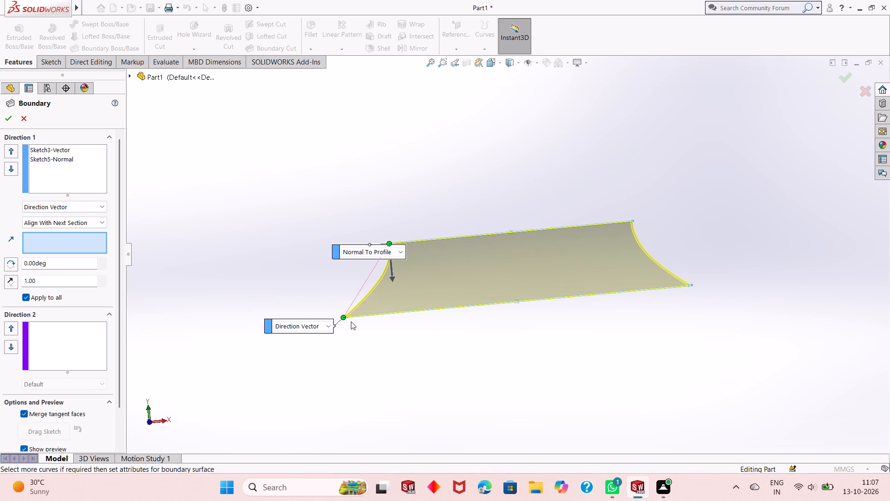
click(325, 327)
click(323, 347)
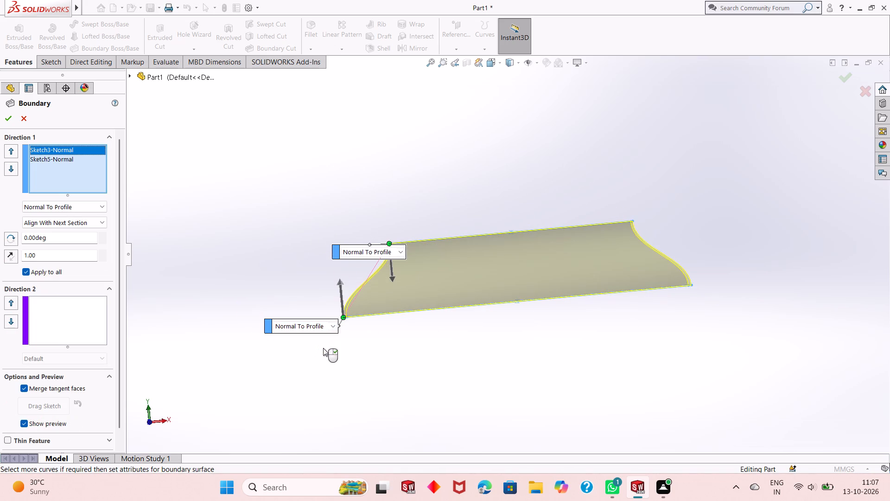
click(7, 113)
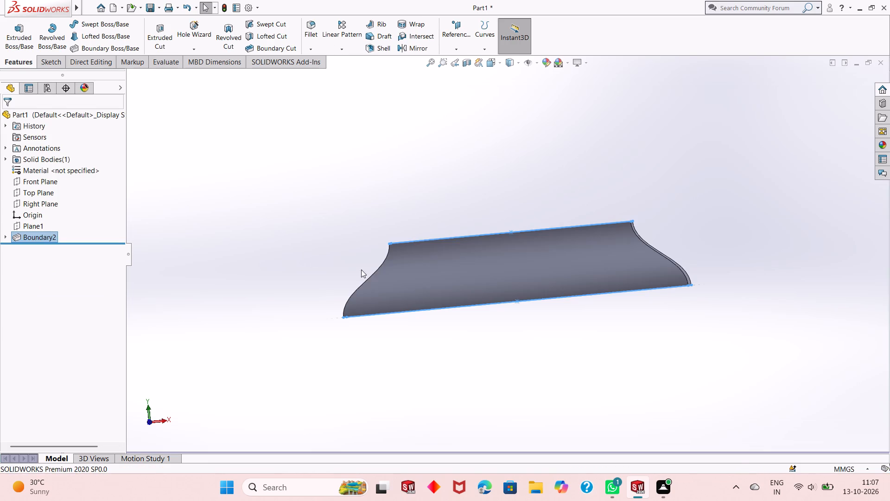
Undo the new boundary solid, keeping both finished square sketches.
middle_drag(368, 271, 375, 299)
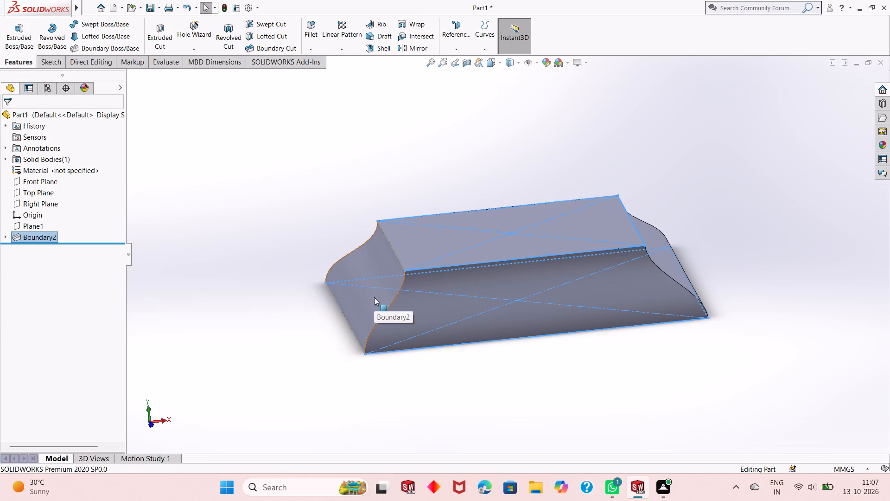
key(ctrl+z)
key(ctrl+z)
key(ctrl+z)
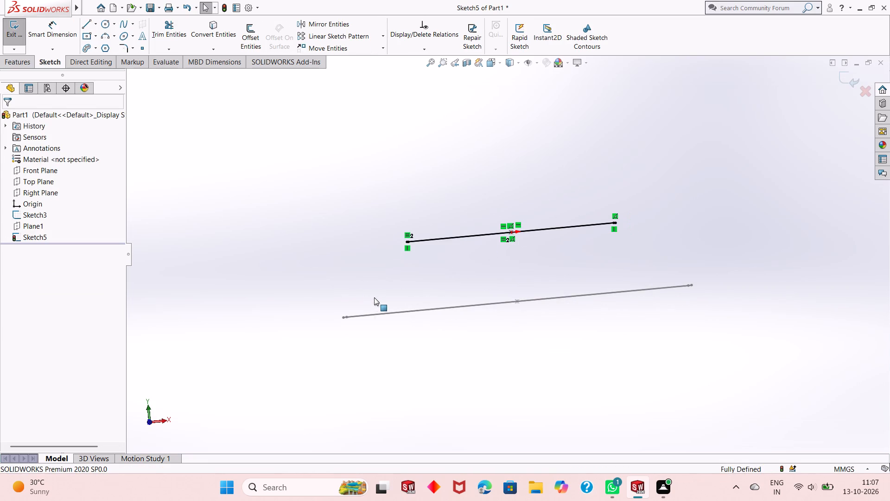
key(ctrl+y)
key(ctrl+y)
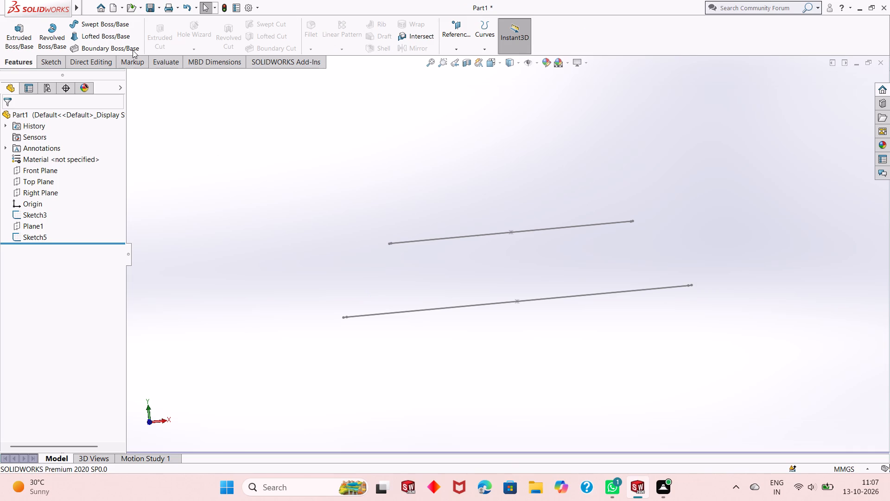
Start a boundary boss using the 50 mm lower square and the 35 mm upper square as Direction 1 profiles.
click(106, 54)
click(106, 47)
middle_drag(412, 270, 420, 368)
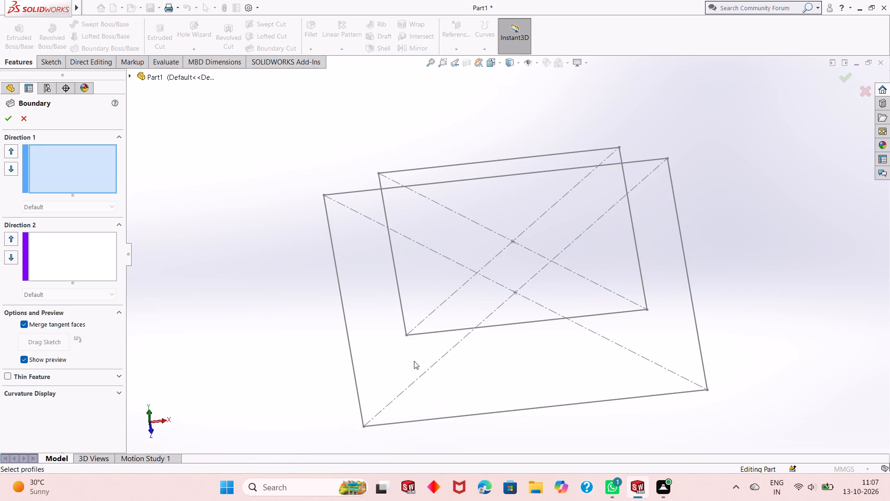
click(400, 424)
click(438, 332)
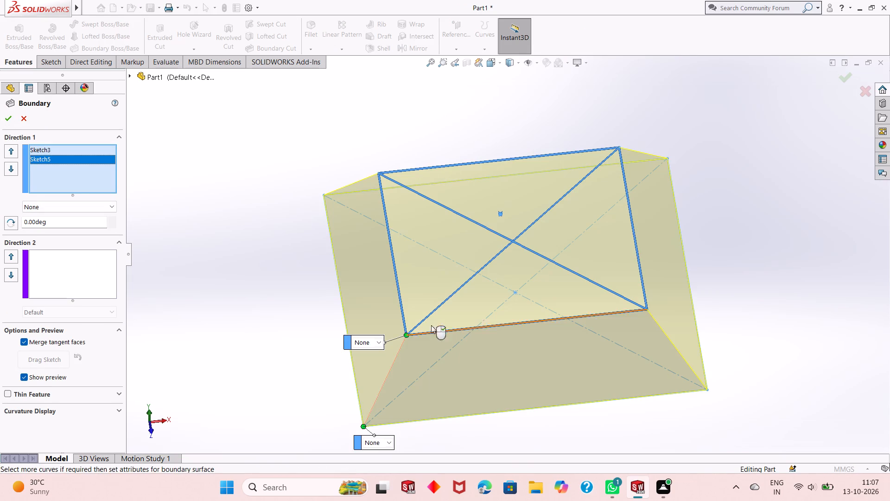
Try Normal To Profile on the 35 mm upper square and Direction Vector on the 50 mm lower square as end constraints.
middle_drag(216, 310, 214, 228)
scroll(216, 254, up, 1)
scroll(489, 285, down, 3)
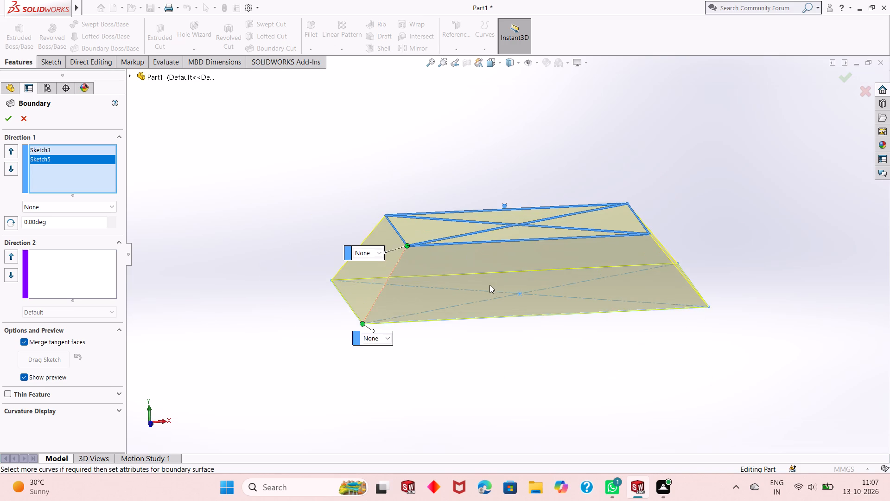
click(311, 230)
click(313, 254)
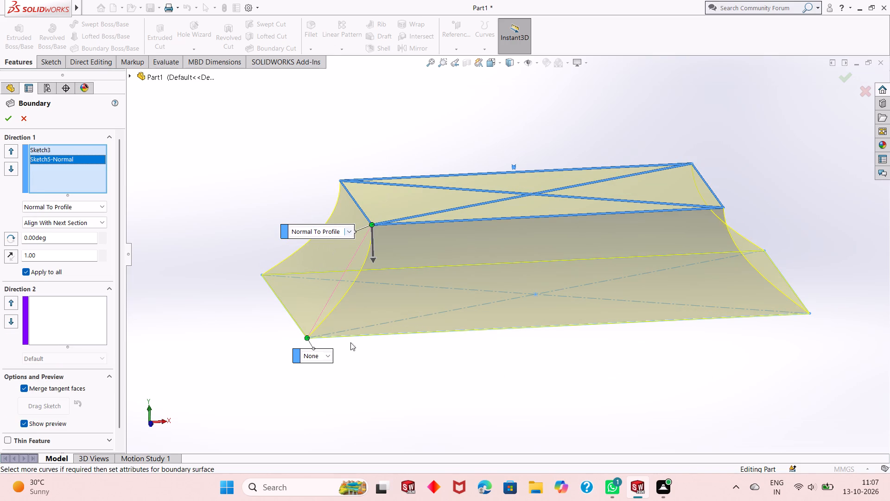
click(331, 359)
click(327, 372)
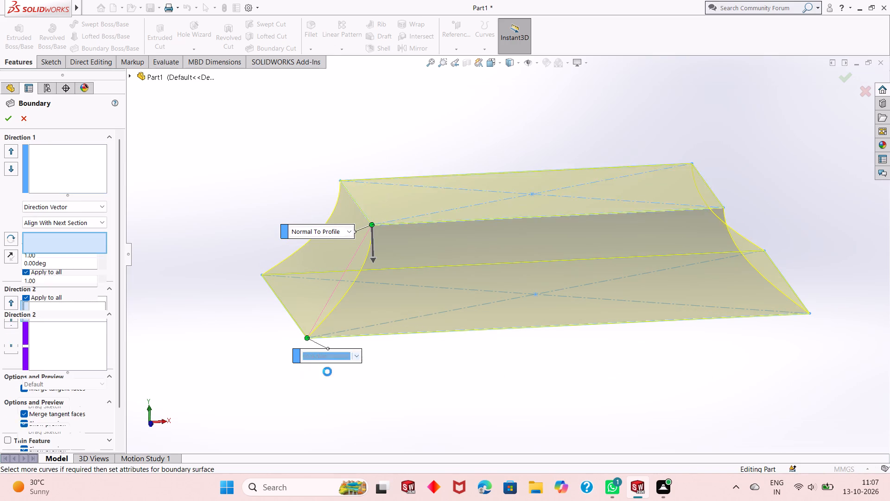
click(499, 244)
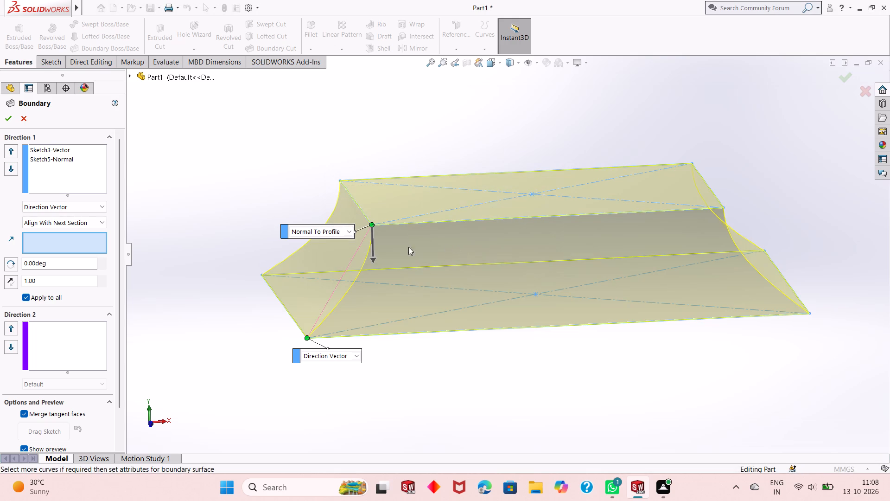
Set the upper square to Direction Vector and the lower square to Normal To Profile, and create the boundary boss.
click(342, 229)
click(336, 246)
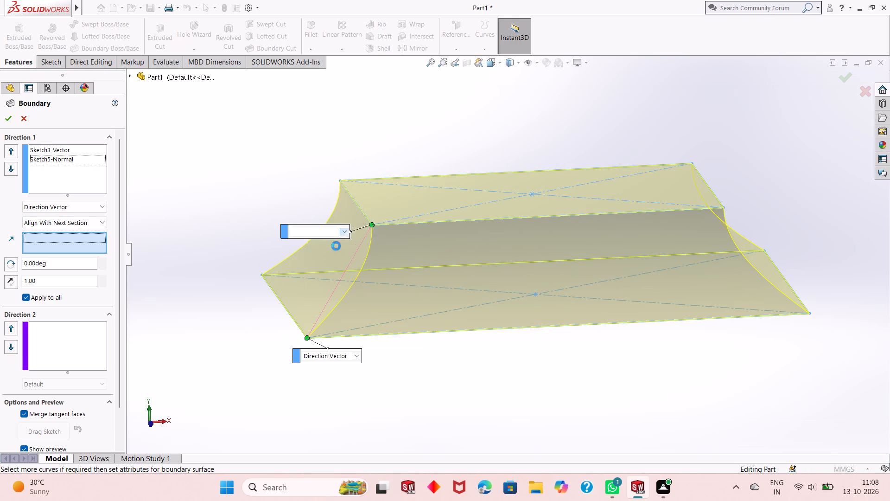
click(514, 242)
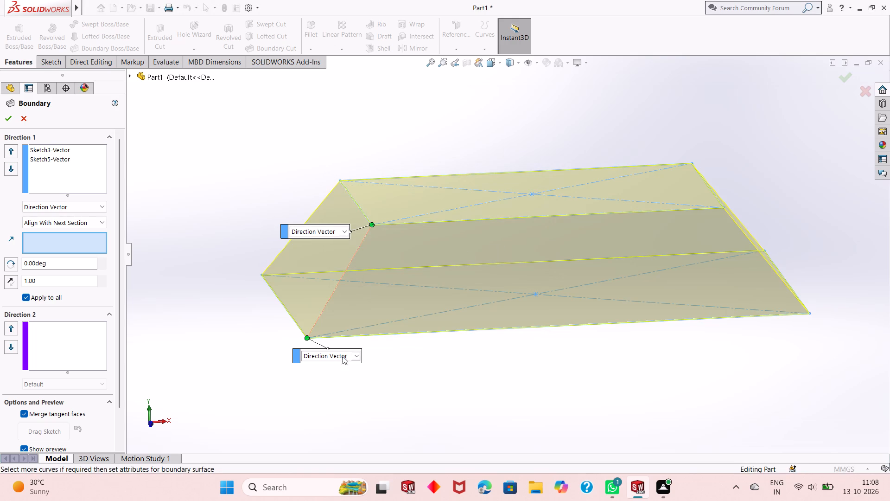
click(343, 357)
click(339, 380)
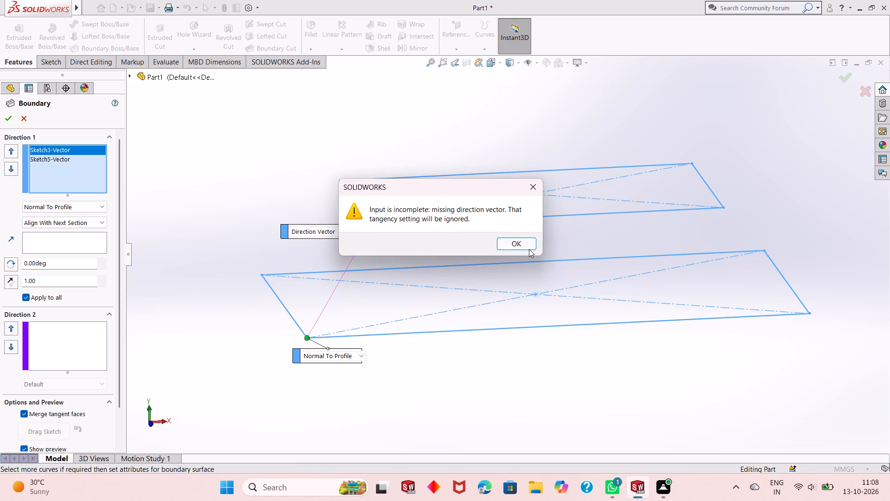
click(524, 246)
click(519, 243)
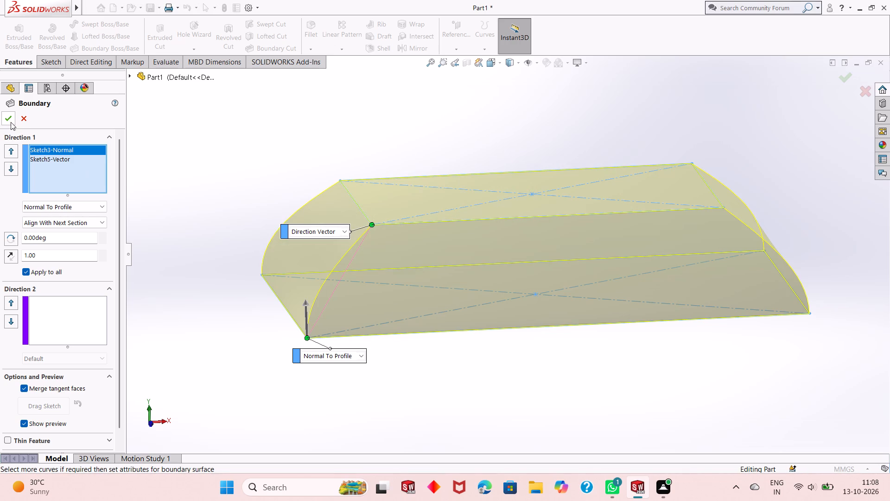
click(11, 122)
click(514, 245)
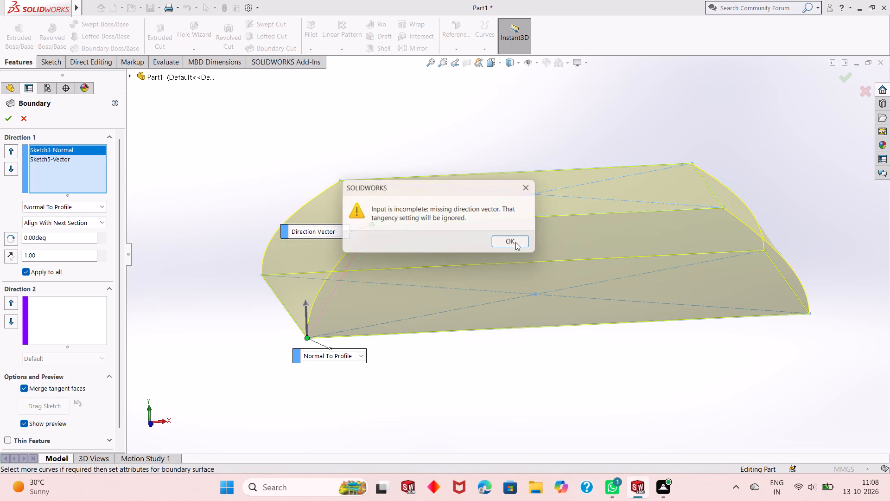
click(515, 241)
click(482, 373)
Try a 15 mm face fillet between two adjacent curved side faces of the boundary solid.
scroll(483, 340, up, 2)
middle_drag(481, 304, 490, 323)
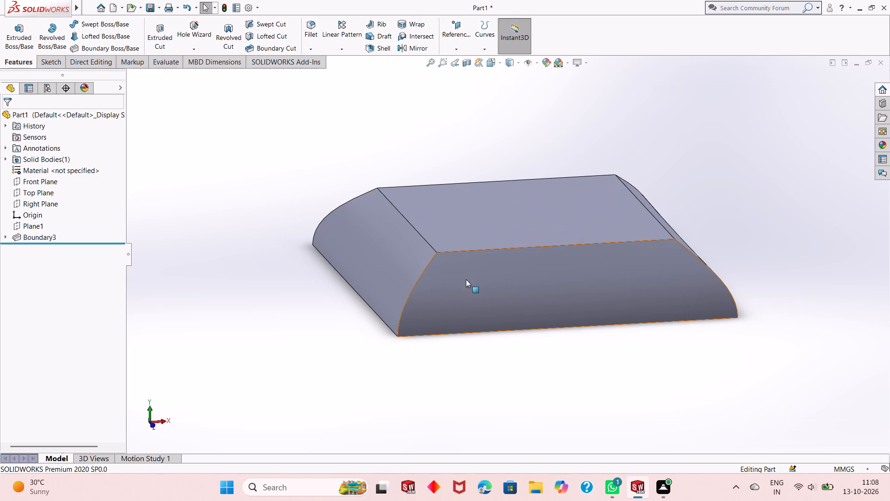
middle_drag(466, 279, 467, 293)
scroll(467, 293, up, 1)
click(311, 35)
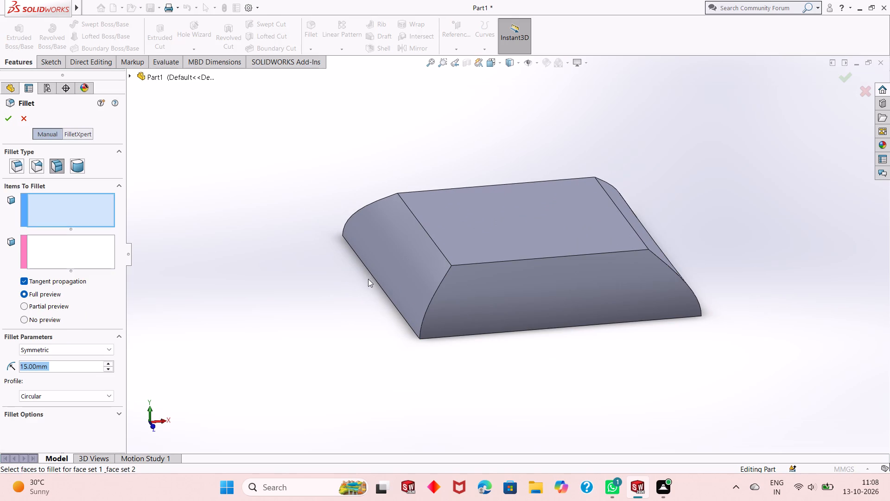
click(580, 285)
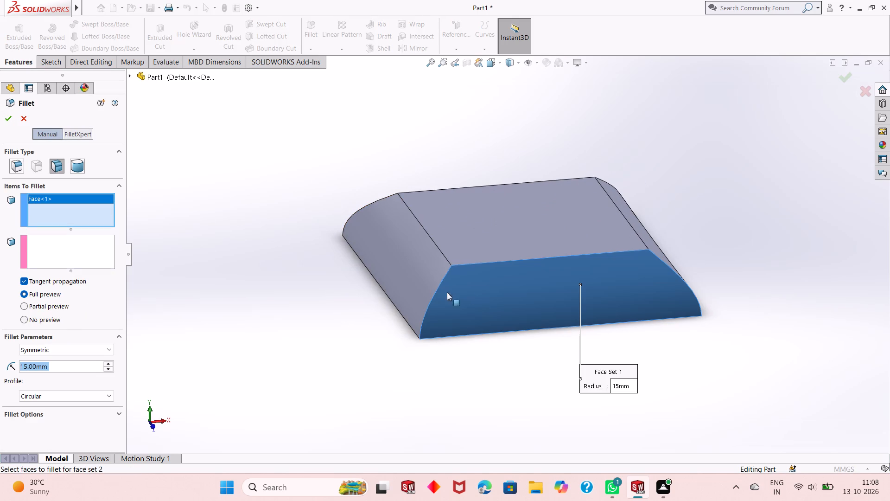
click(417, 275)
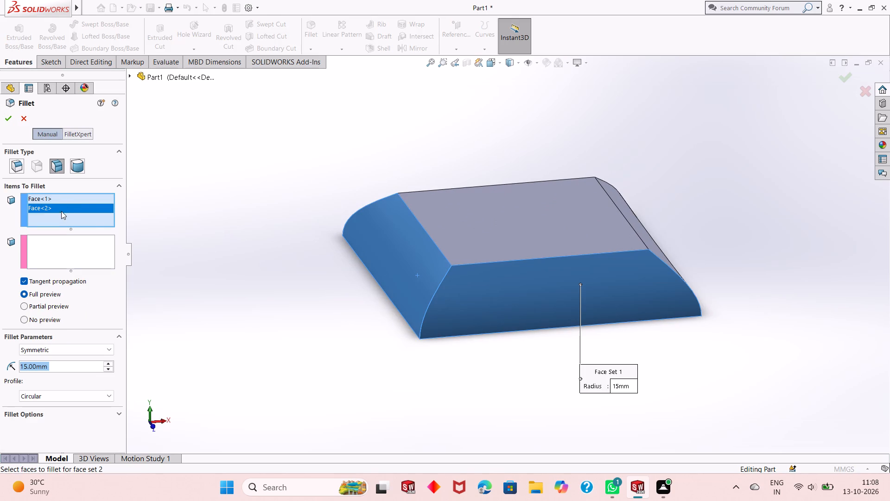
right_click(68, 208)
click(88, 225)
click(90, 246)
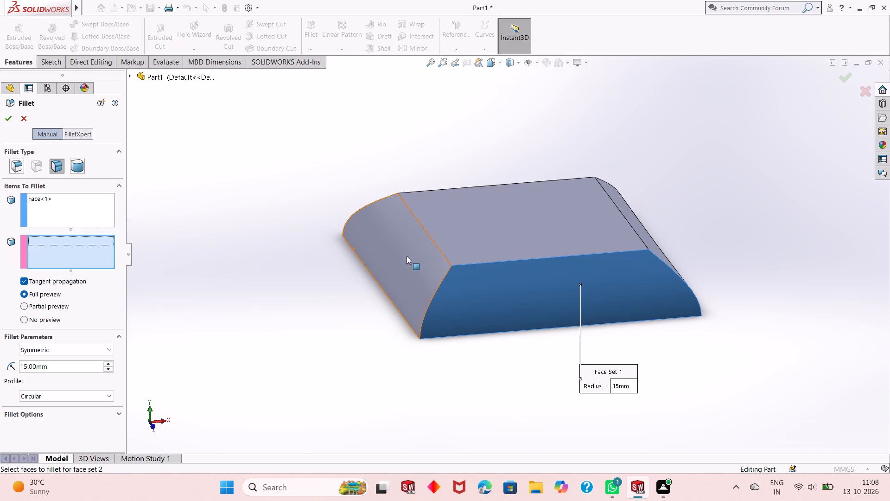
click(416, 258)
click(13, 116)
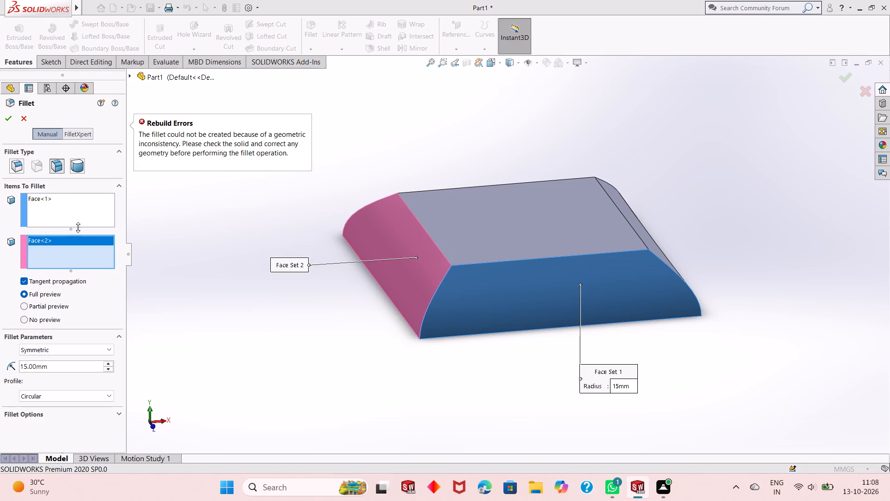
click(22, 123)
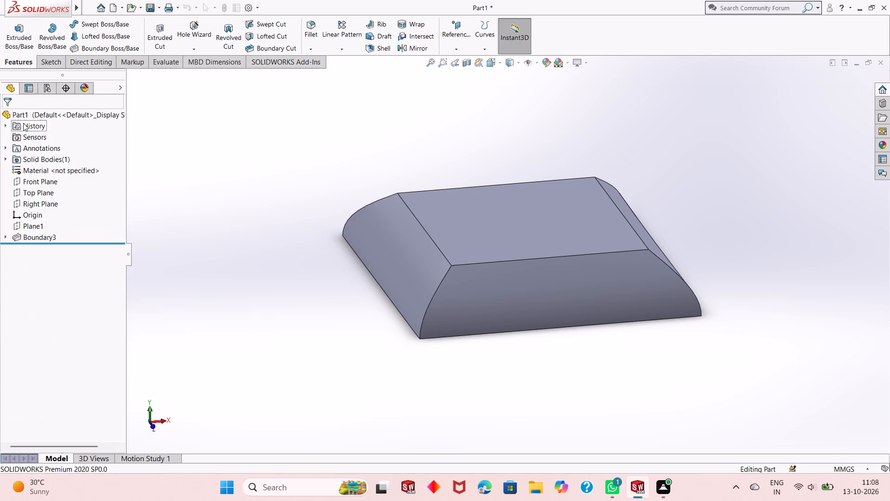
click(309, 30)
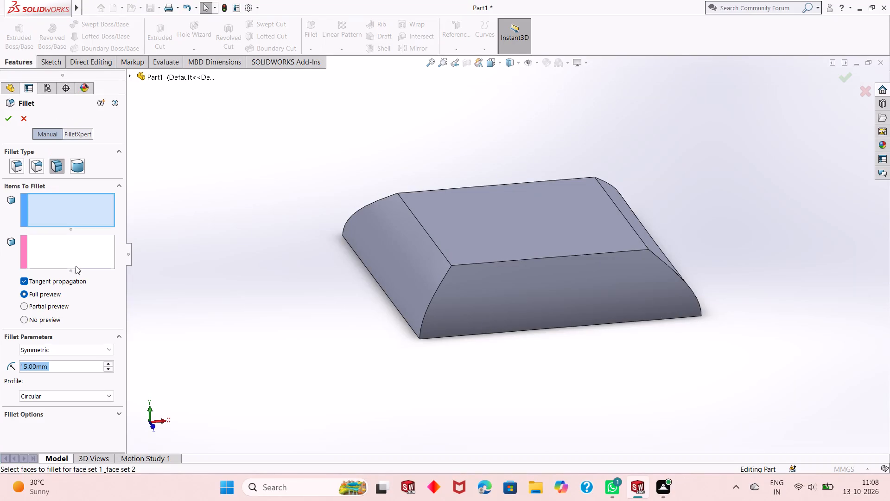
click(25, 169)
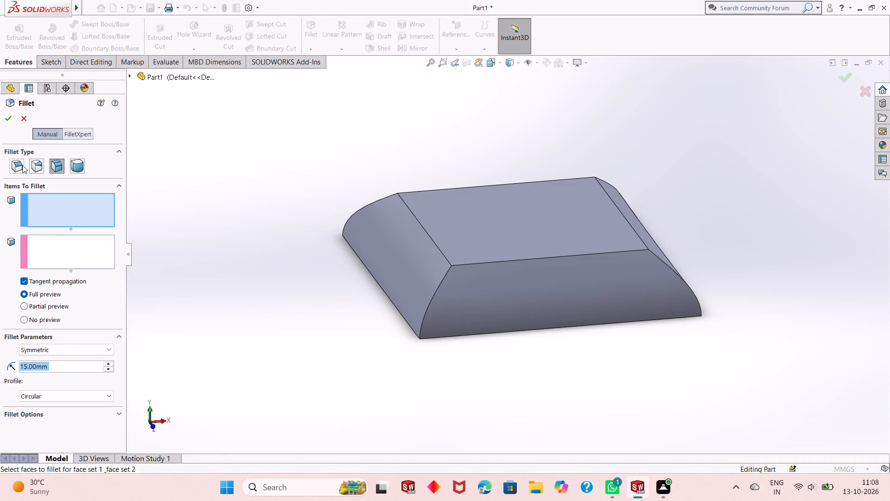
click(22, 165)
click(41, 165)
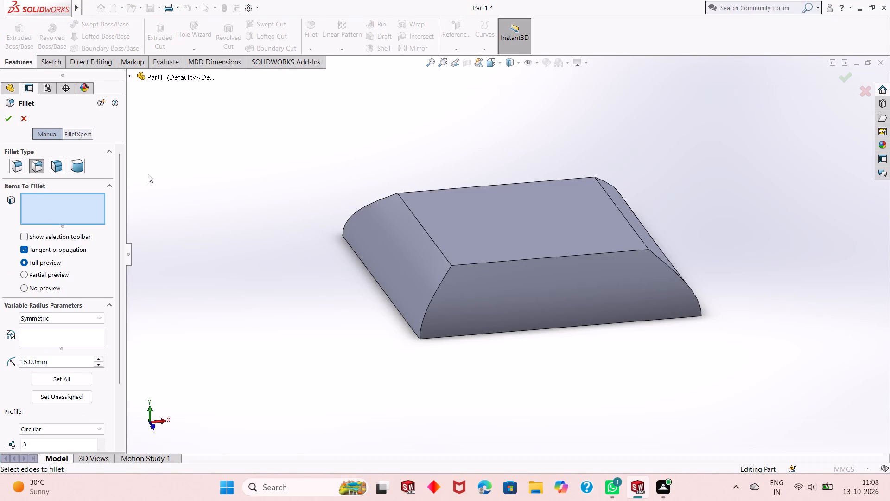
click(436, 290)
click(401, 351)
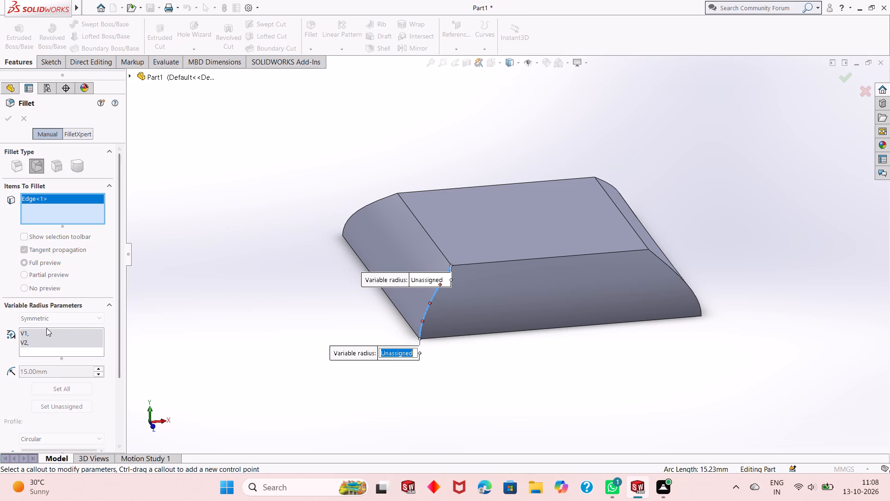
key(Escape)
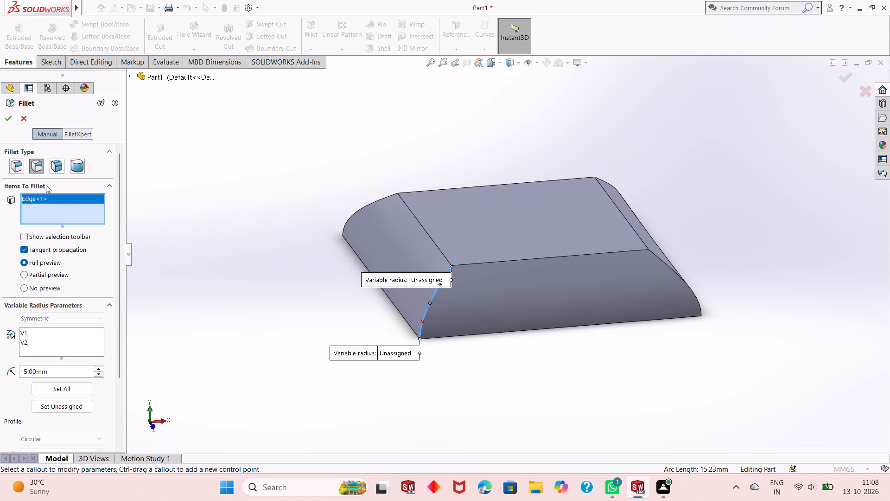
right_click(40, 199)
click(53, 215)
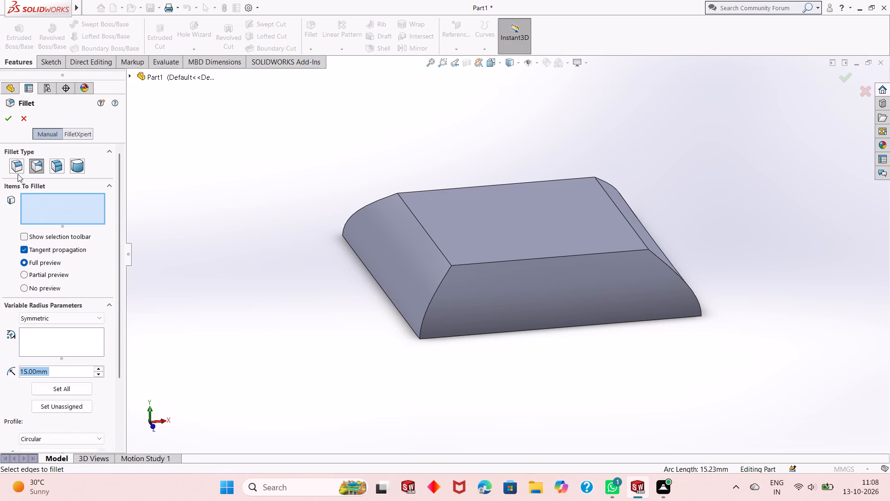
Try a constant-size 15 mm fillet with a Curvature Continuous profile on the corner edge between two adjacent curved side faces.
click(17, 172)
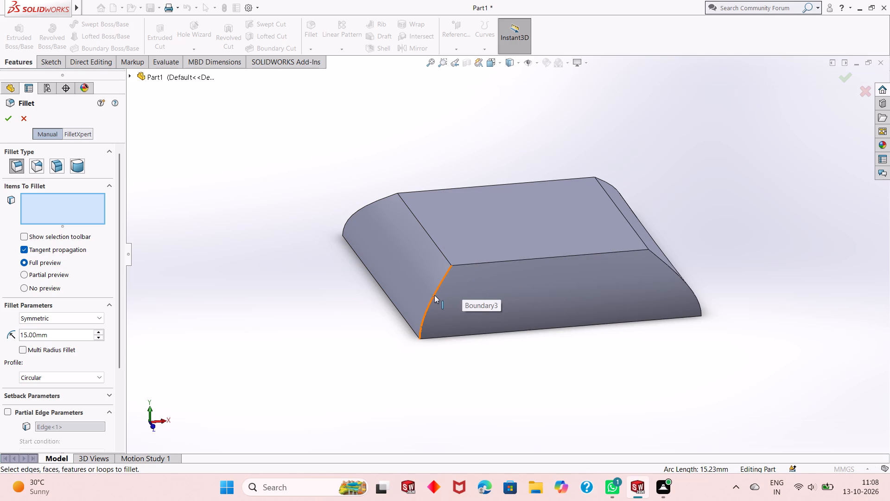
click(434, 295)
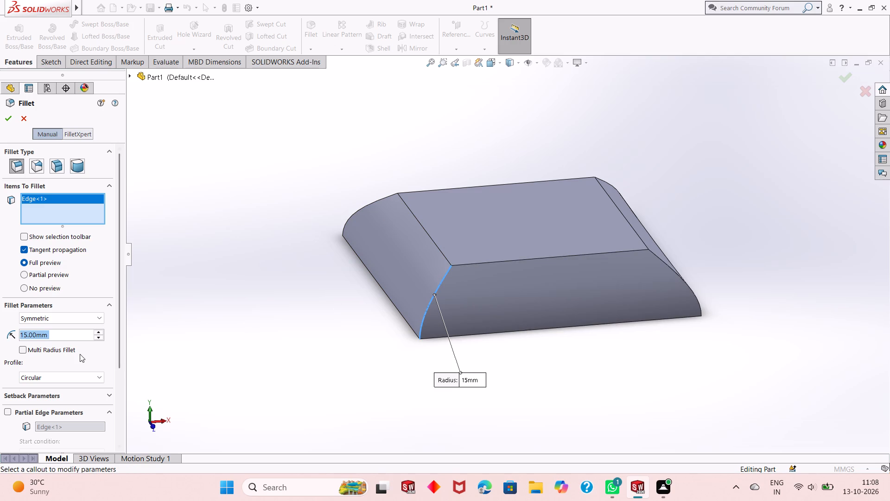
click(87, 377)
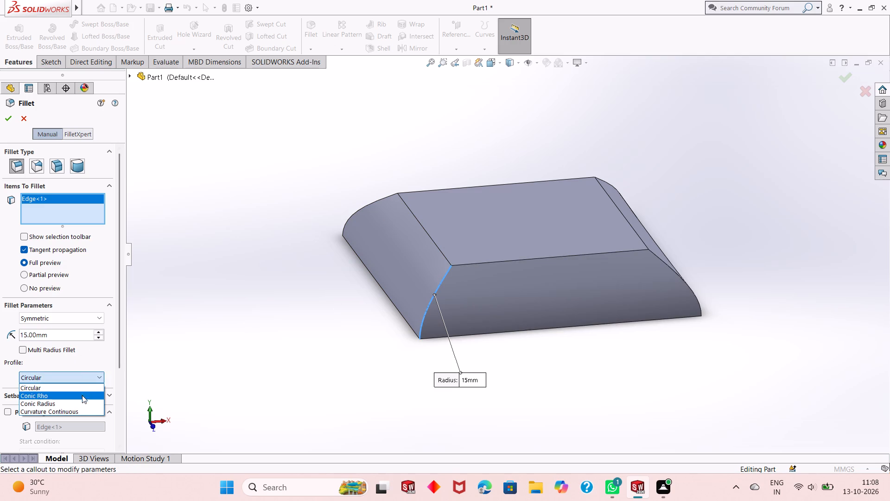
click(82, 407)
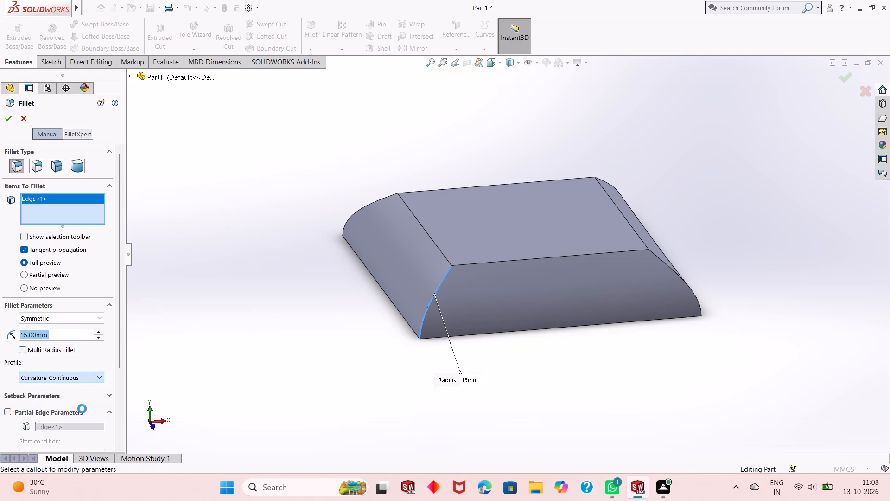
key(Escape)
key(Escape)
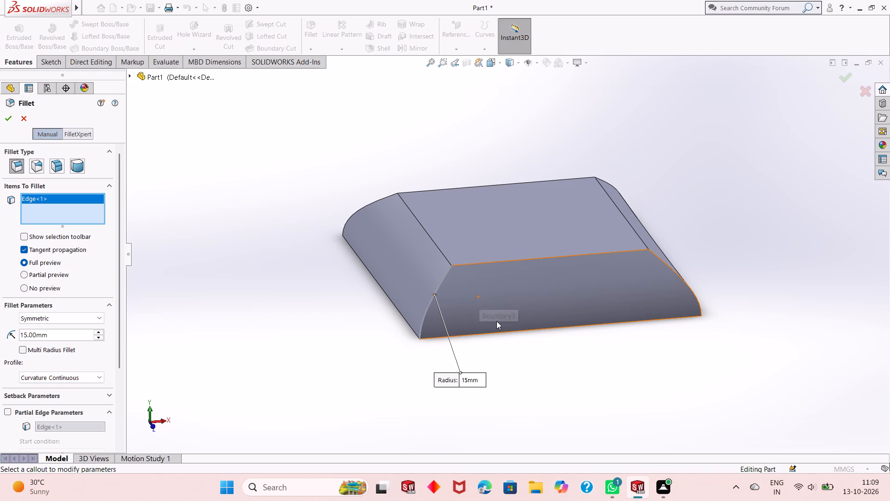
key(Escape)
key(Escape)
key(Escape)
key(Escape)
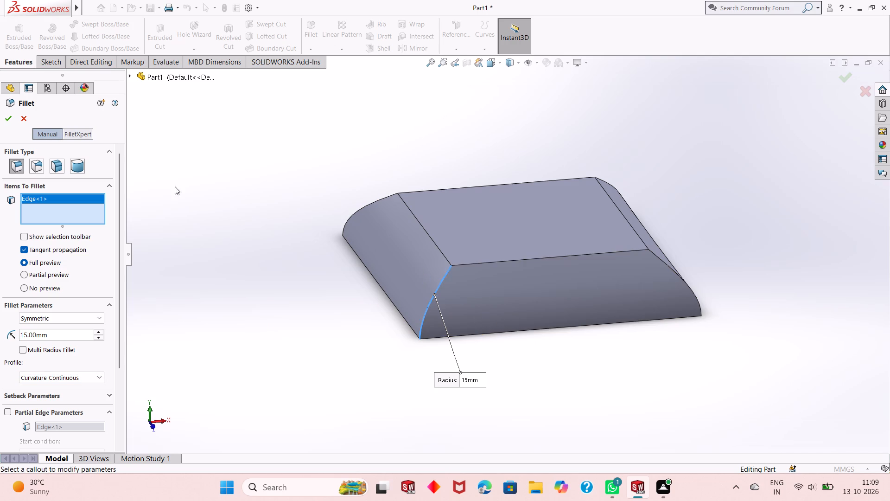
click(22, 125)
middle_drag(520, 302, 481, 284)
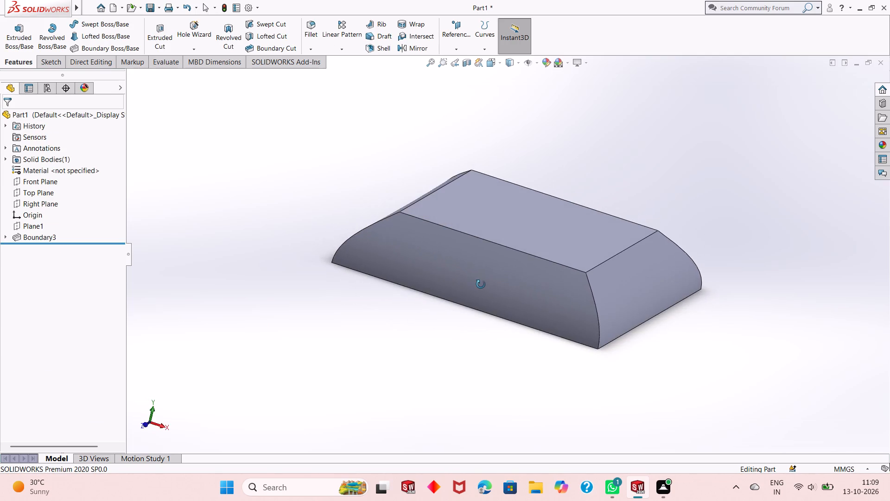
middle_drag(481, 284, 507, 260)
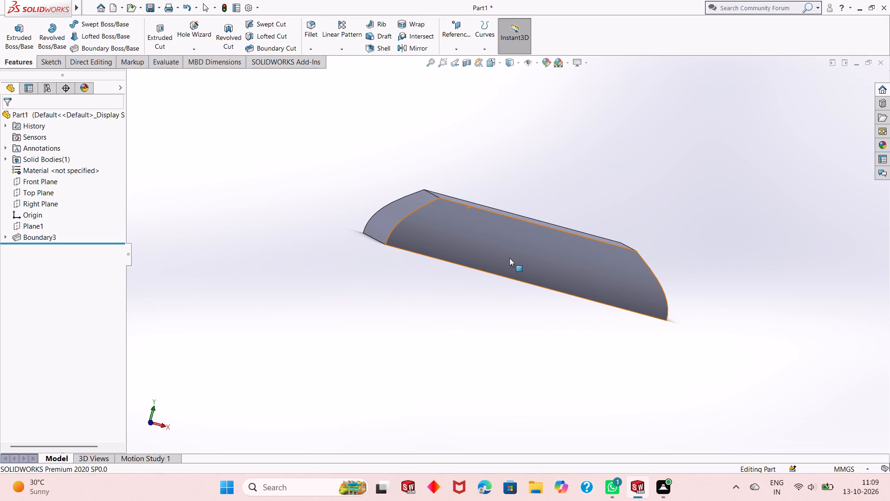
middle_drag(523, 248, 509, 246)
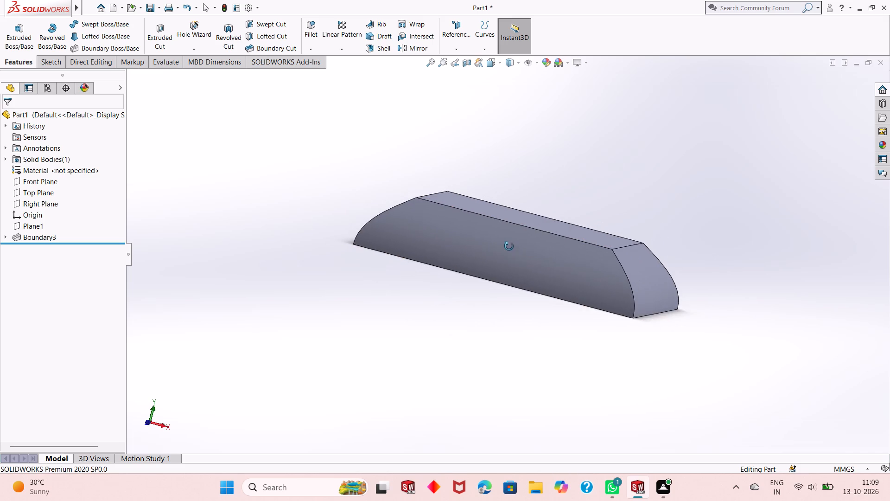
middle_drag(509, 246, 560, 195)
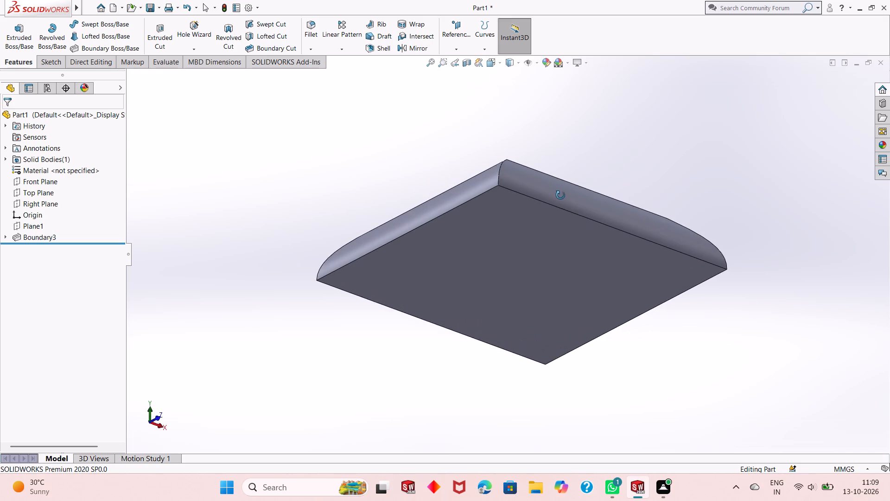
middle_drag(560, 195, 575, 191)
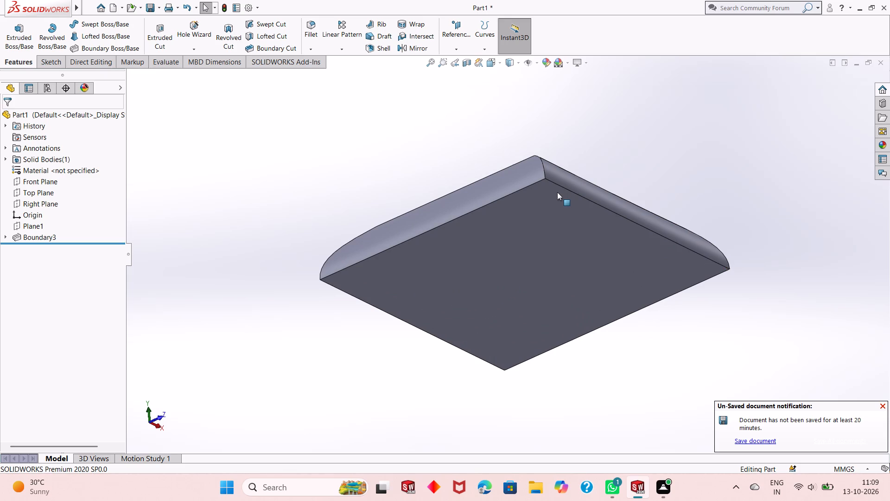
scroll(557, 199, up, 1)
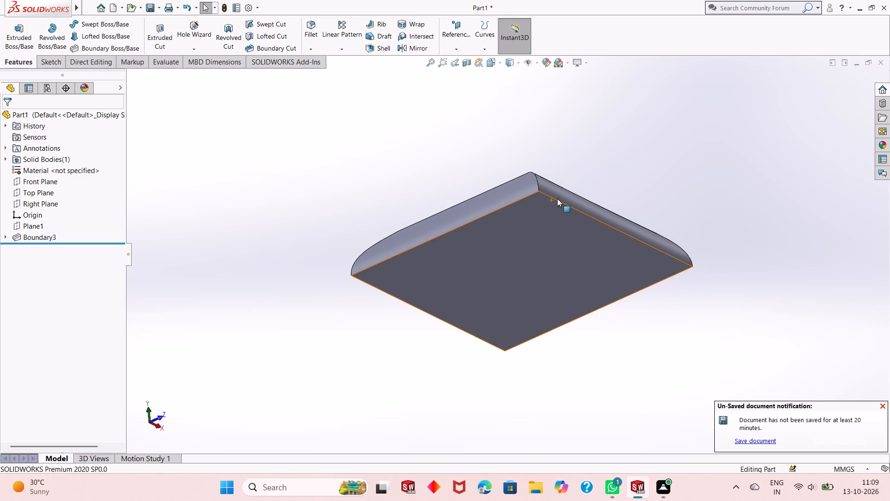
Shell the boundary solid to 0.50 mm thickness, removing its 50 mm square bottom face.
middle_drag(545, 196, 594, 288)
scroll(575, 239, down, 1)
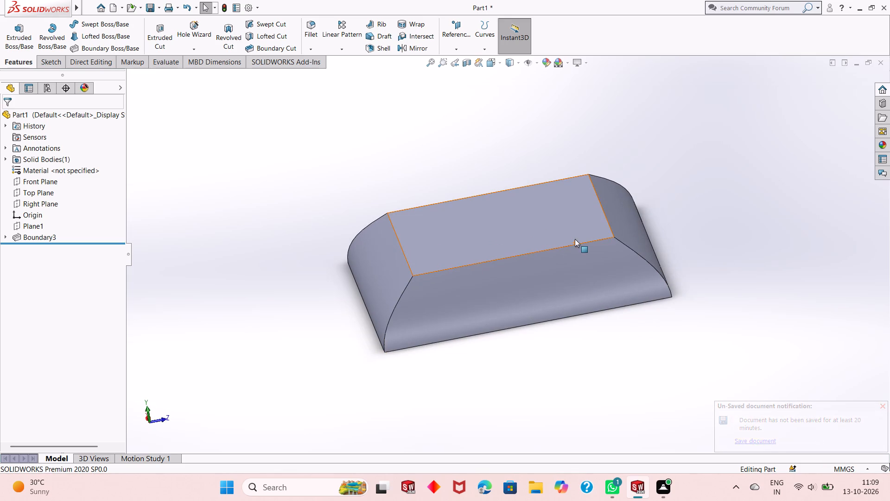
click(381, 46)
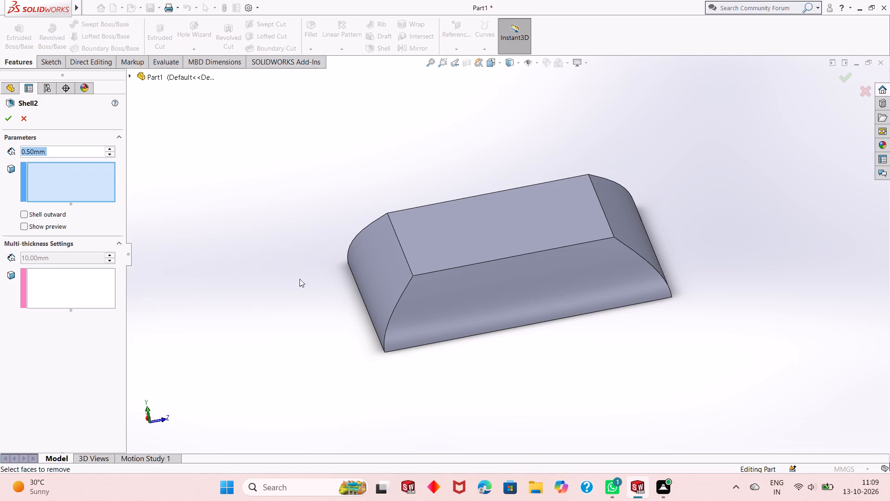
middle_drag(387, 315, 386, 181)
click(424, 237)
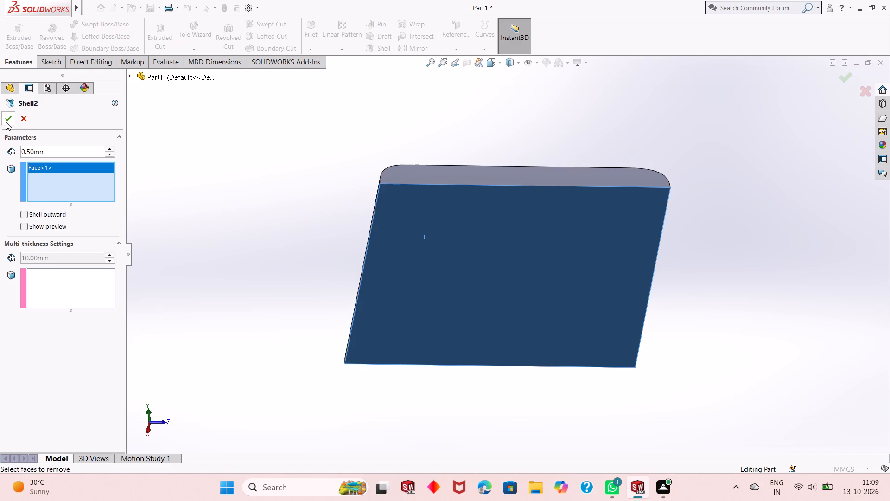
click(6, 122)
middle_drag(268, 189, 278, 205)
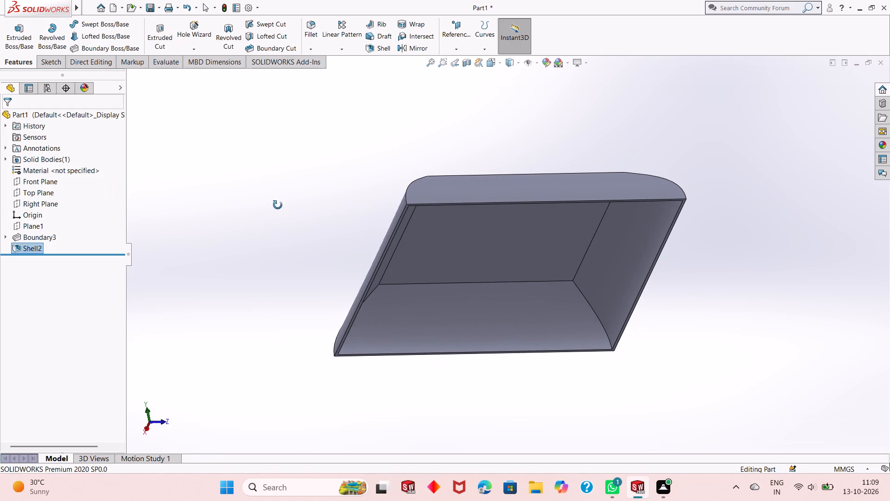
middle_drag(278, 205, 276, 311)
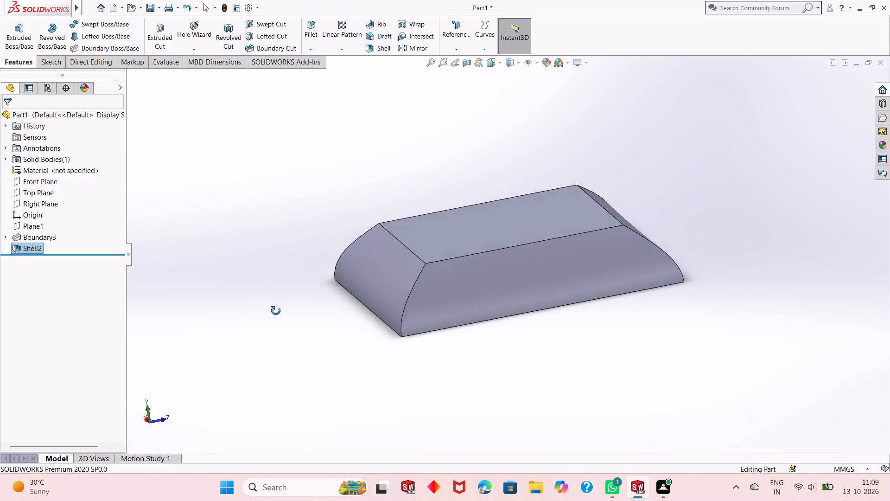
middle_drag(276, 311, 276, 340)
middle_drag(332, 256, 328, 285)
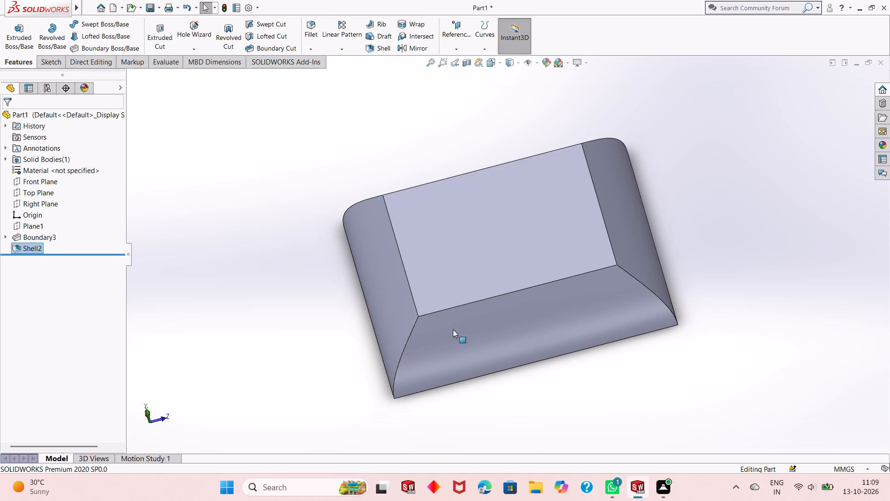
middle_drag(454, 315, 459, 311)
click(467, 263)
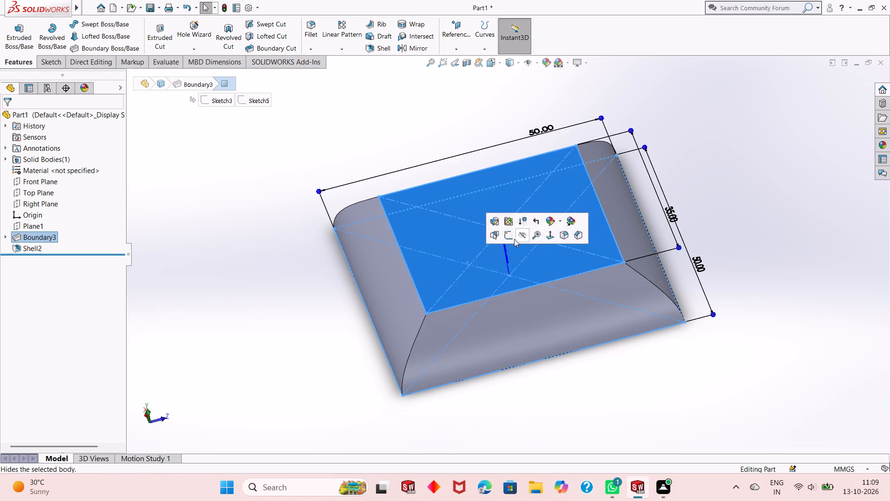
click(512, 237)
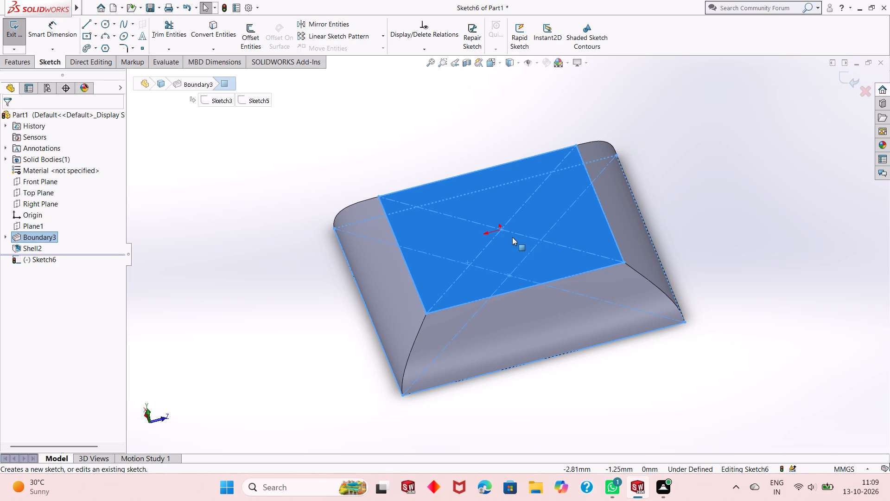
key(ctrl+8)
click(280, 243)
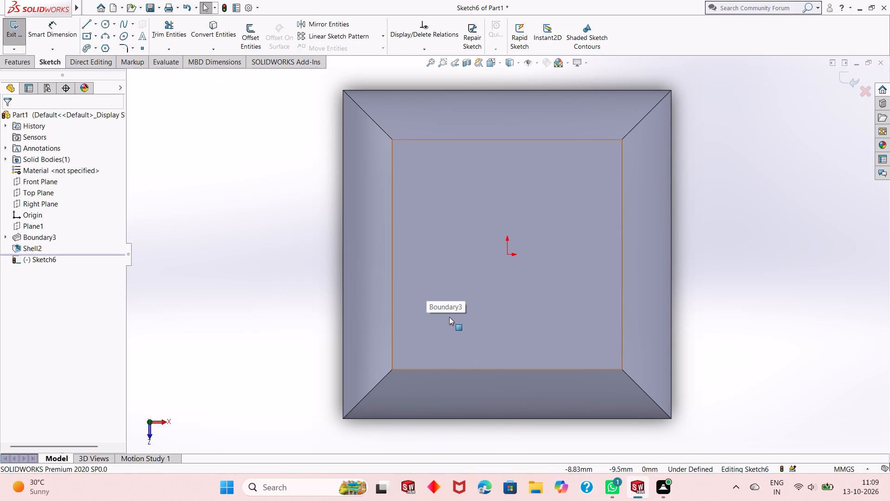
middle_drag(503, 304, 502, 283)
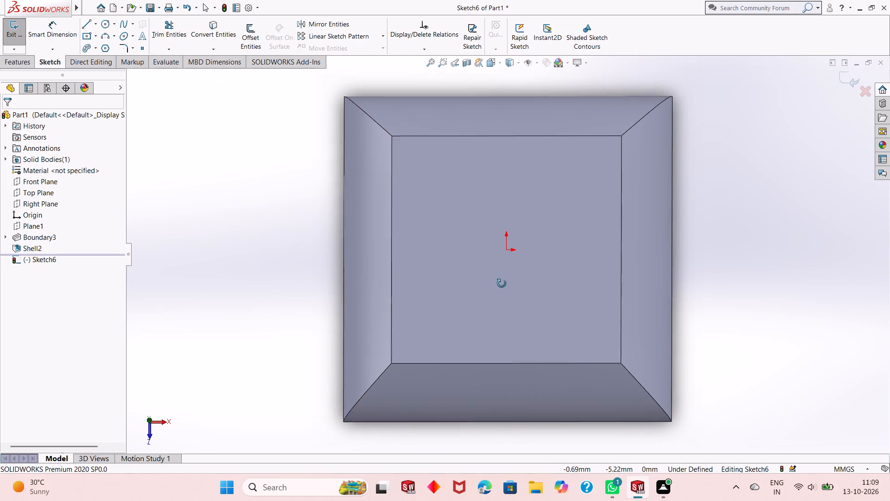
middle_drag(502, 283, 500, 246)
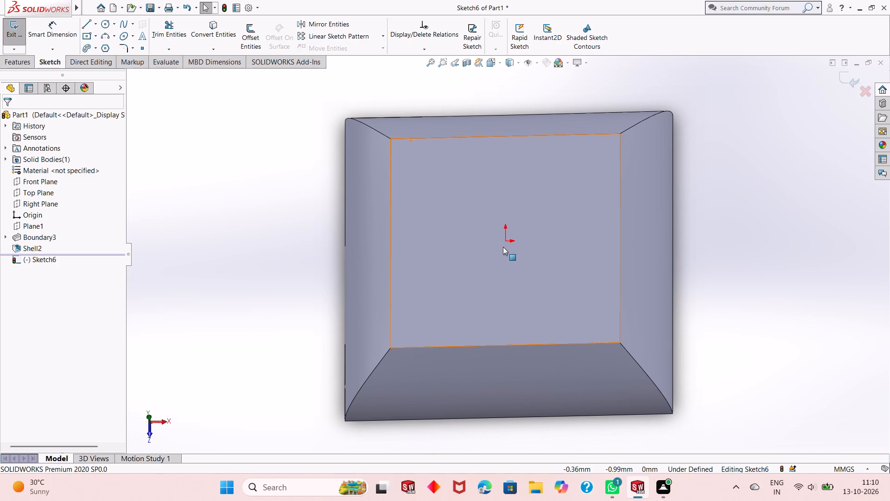
Undo the new top-face sketch, the shell and the boundary boss, going back to the two square sketches.
key(ctrl+z)
key(ctrl+z)
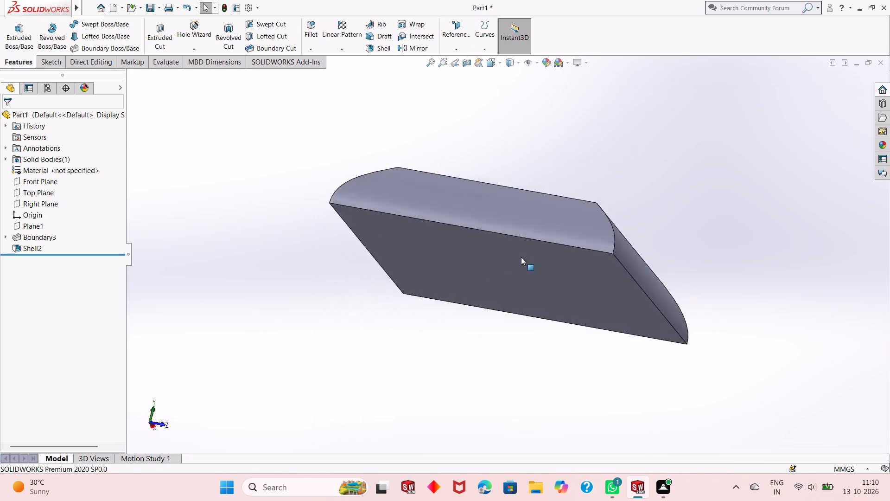
key(ctrl+z)
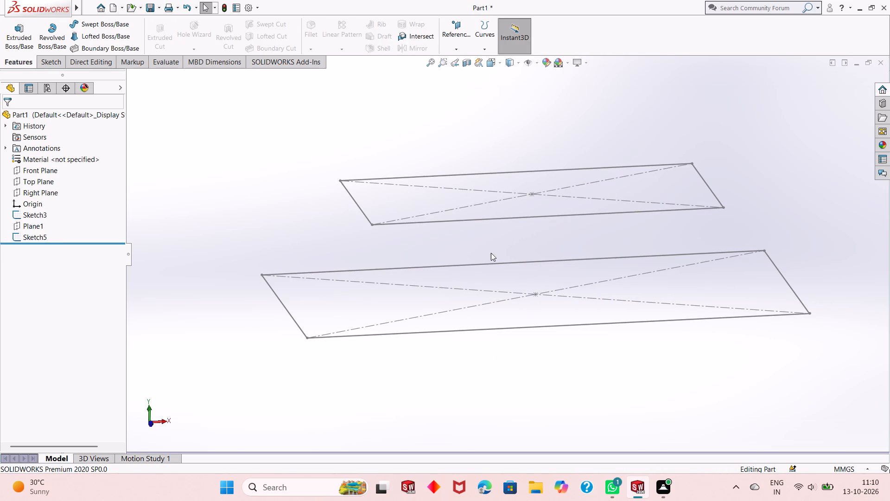
Edit the 50 mm lower square's sketch, rounding all four corners with 15 mm sketch fillets, and exit the sketch.
click(455, 266)
click(454, 263)
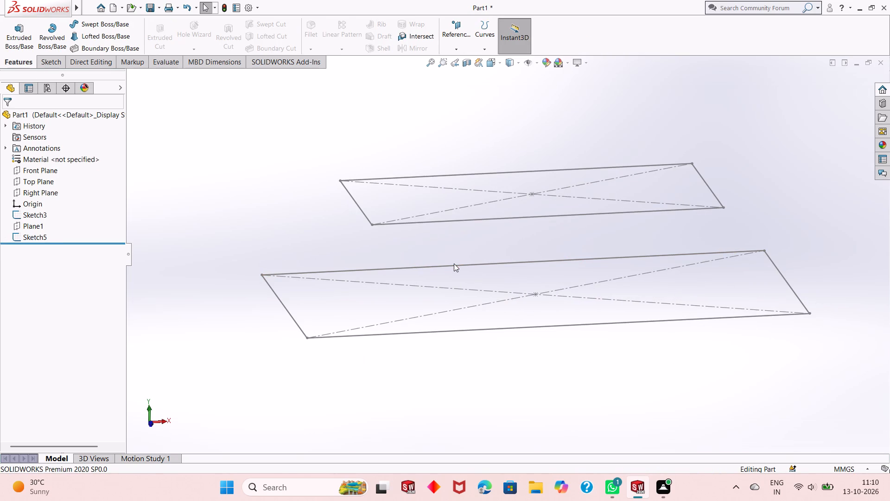
click(453, 263)
click(449, 265)
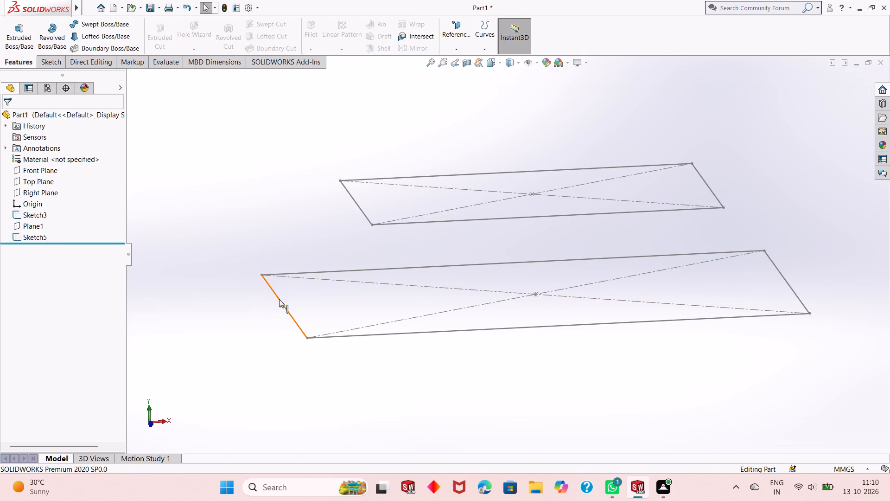
click(279, 300)
click(304, 255)
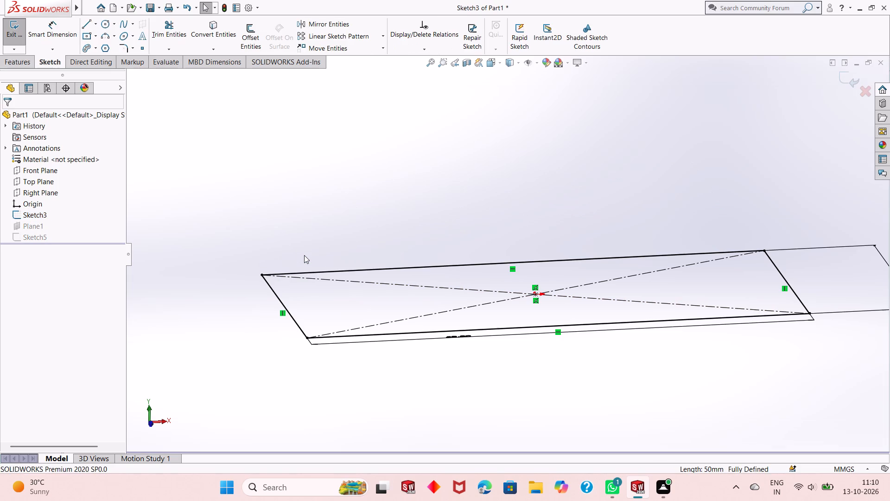
key(ctrl+8)
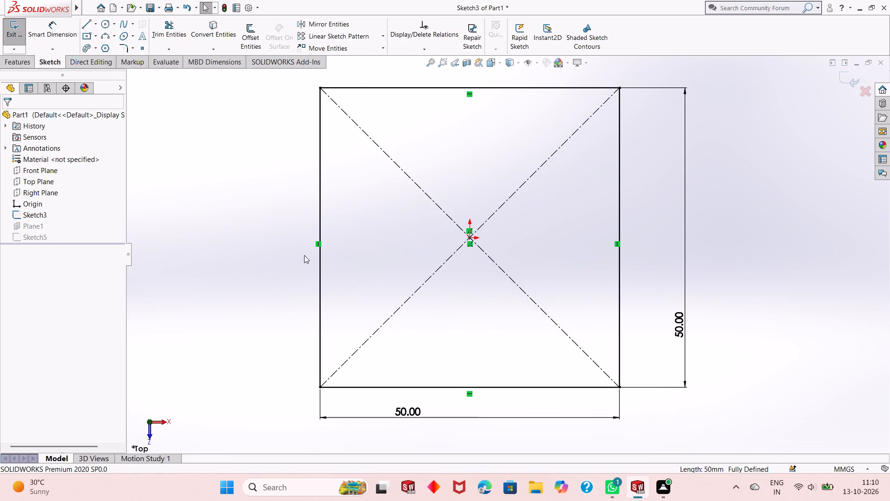
scroll(413, 215, up, 2)
key(Escape)
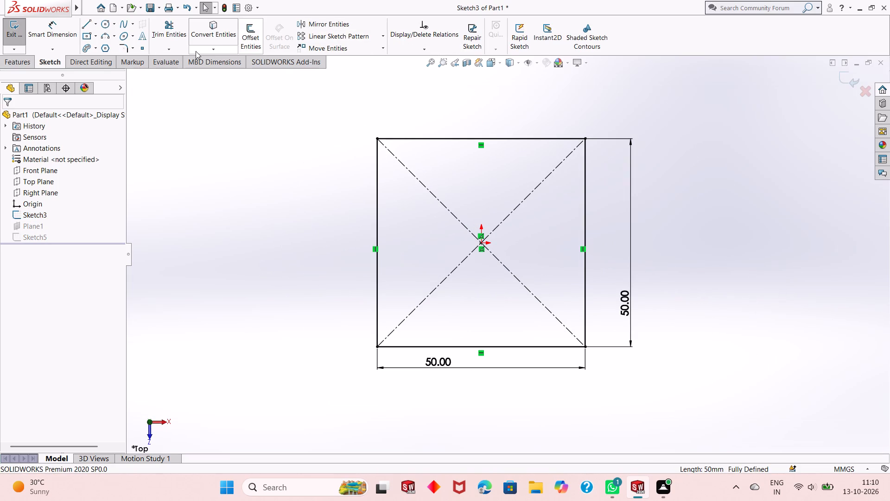
click(120, 50)
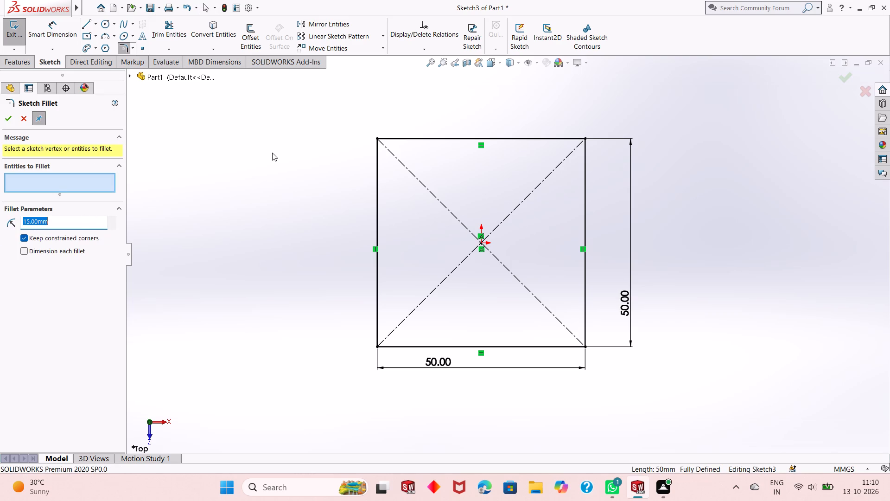
click(375, 162)
click(391, 140)
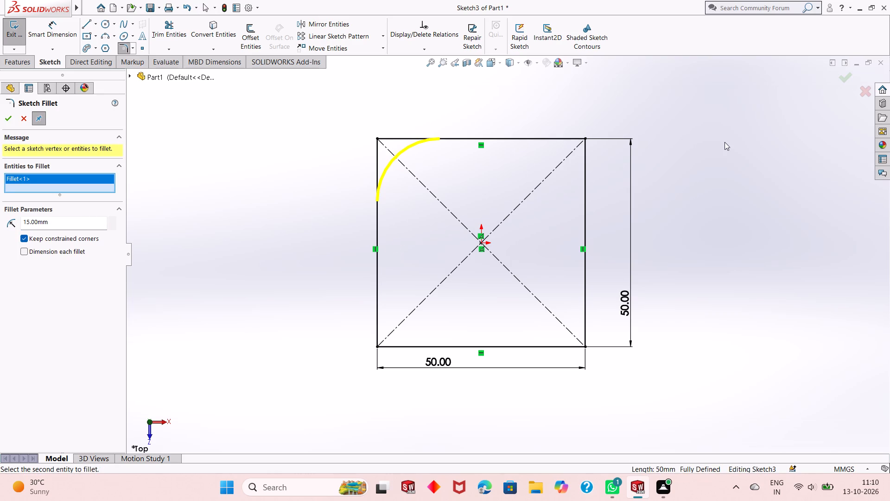
click(569, 138)
click(584, 167)
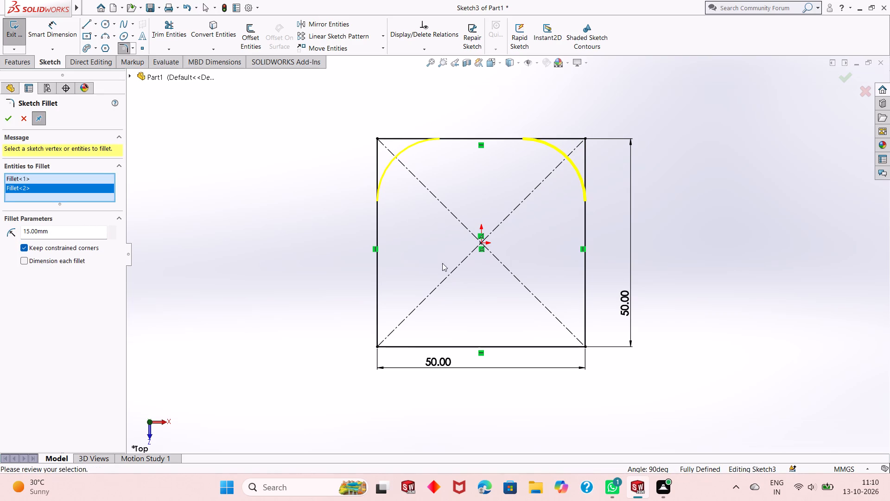
click(375, 311)
click(395, 346)
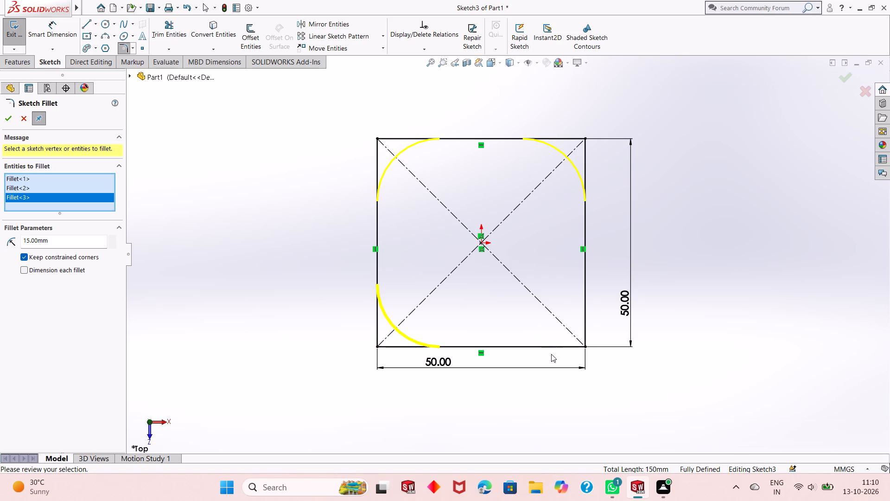
click(585, 348)
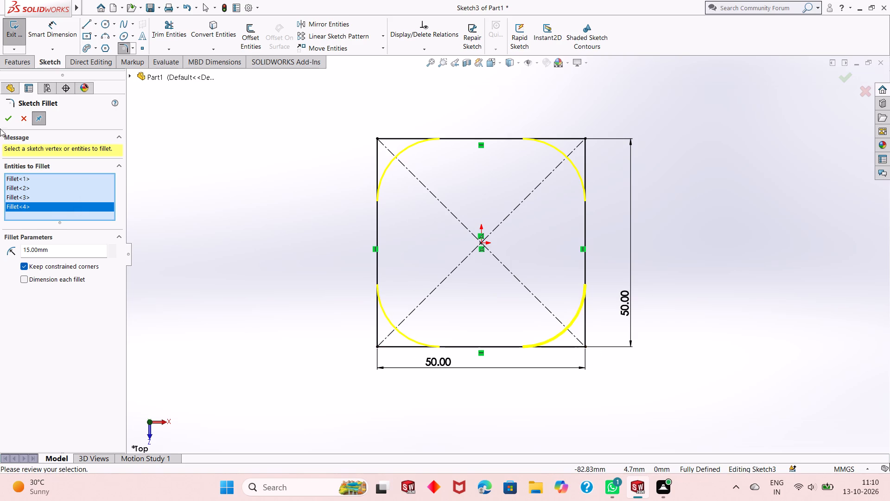
click(9, 119)
middle_drag(350, 195, 348, 180)
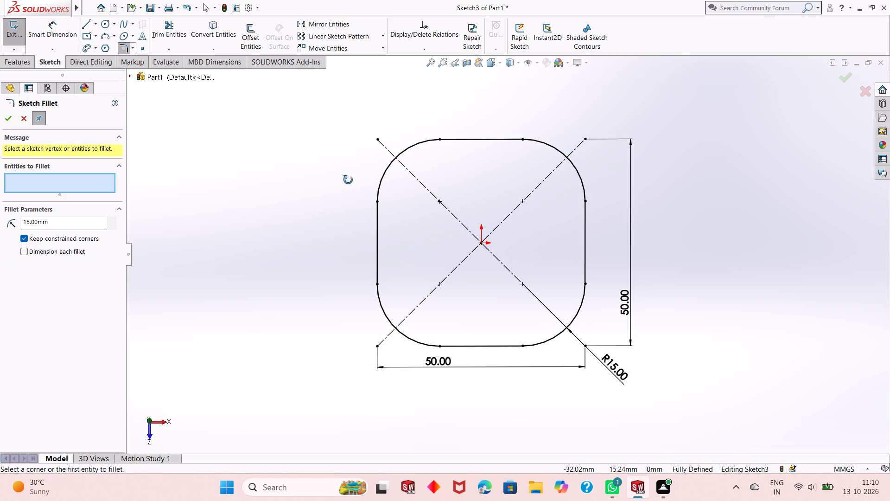
middle_drag(348, 180, 348, 134)
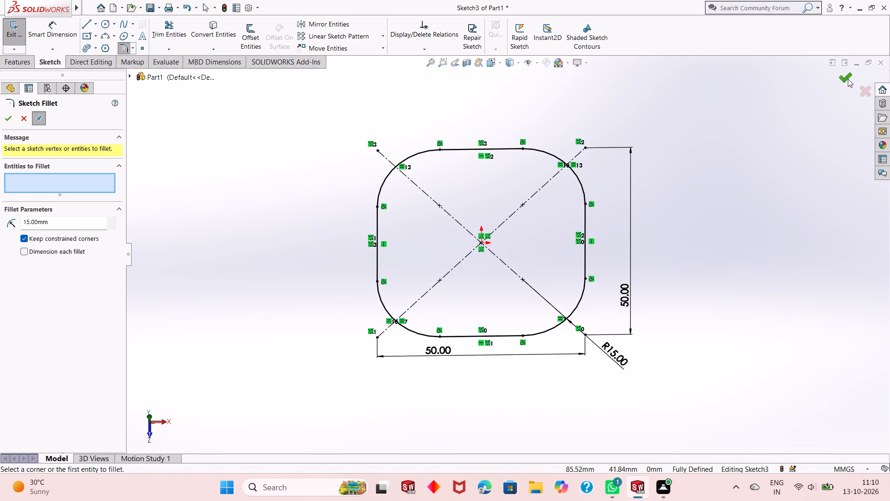
click(847, 80)
click(844, 81)
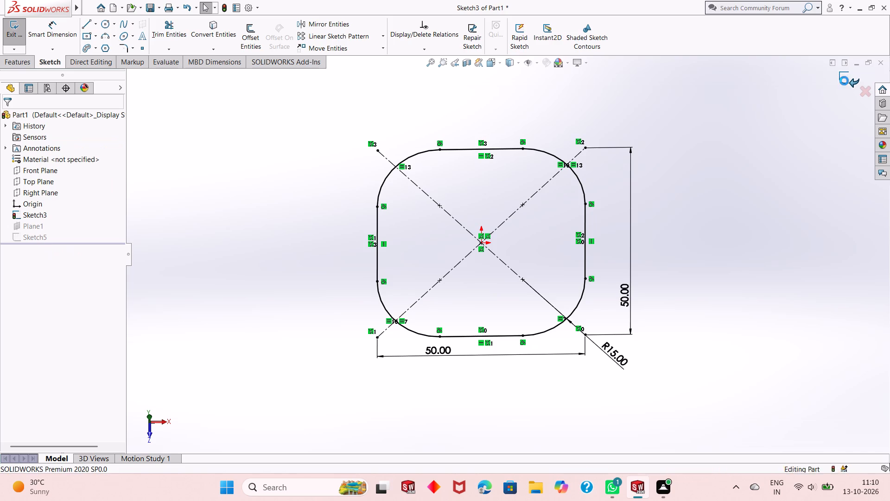
Open the 35 mm upper square's sketch for editing, viewed face-on.
middle_drag(531, 207, 536, 214)
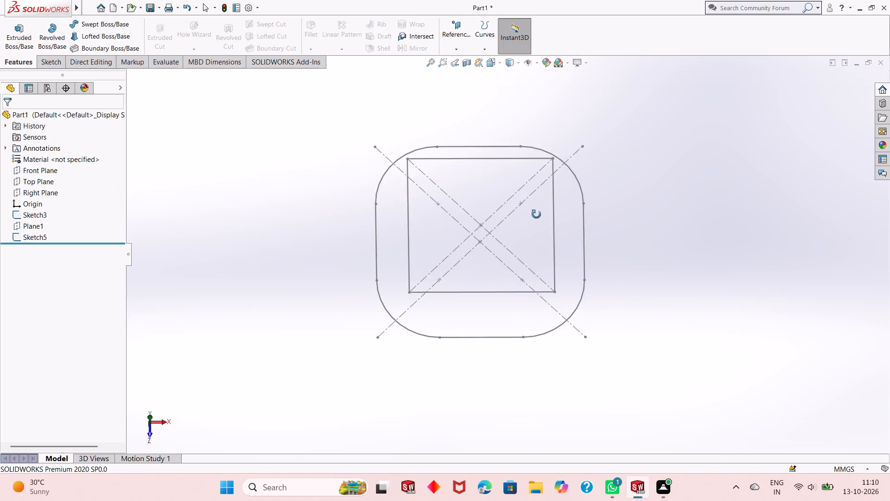
middle_drag(536, 214, 528, 223)
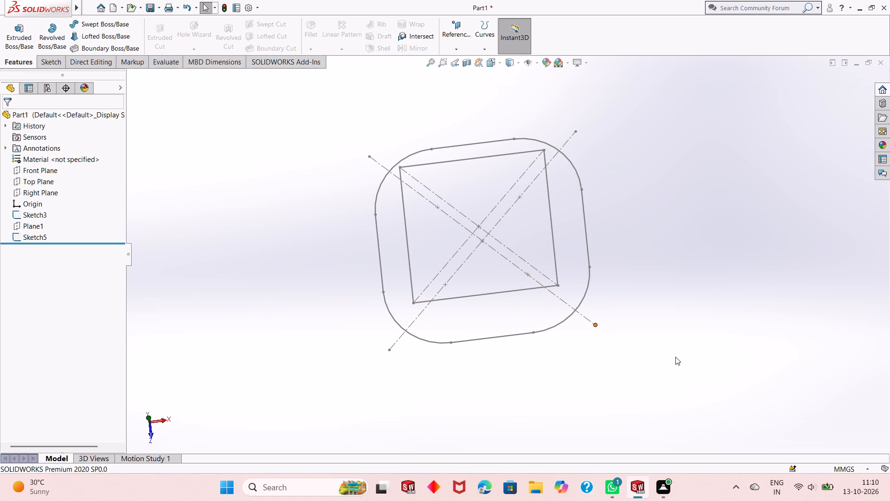
middle_drag(629, 337, 645, 231)
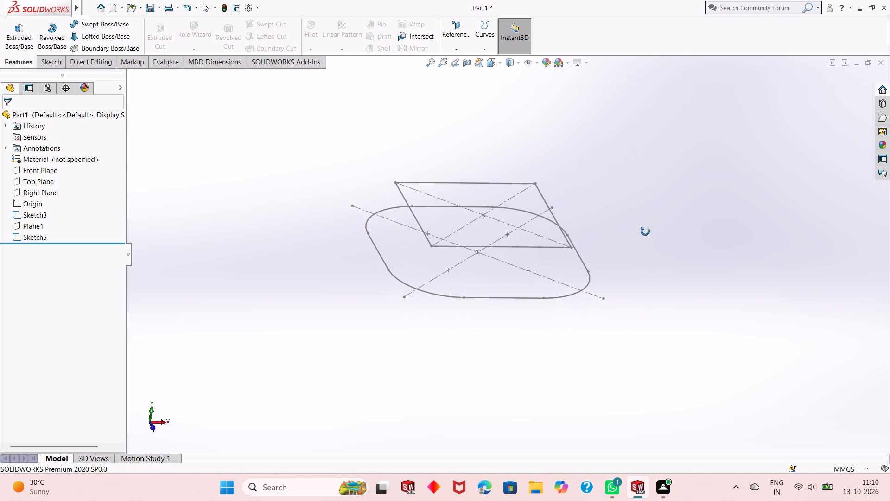
middle_drag(645, 231, 644, 257)
click(34, 234)
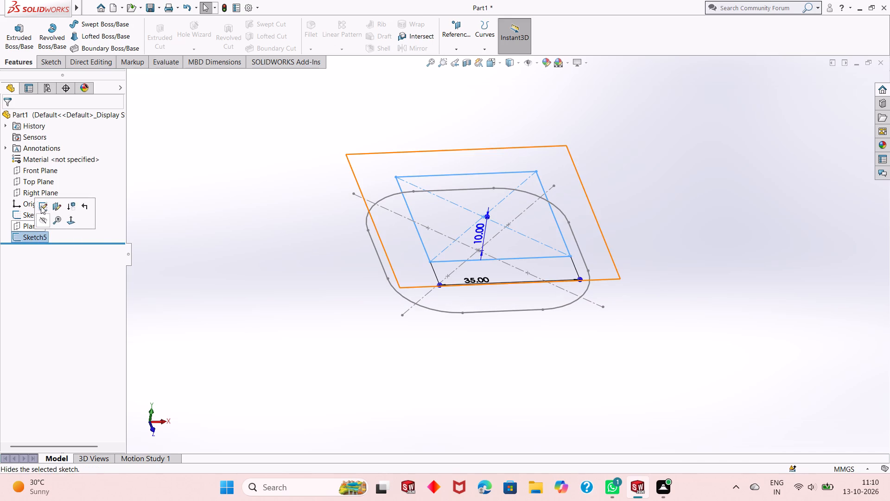
click(42, 205)
key(ctrl+8)
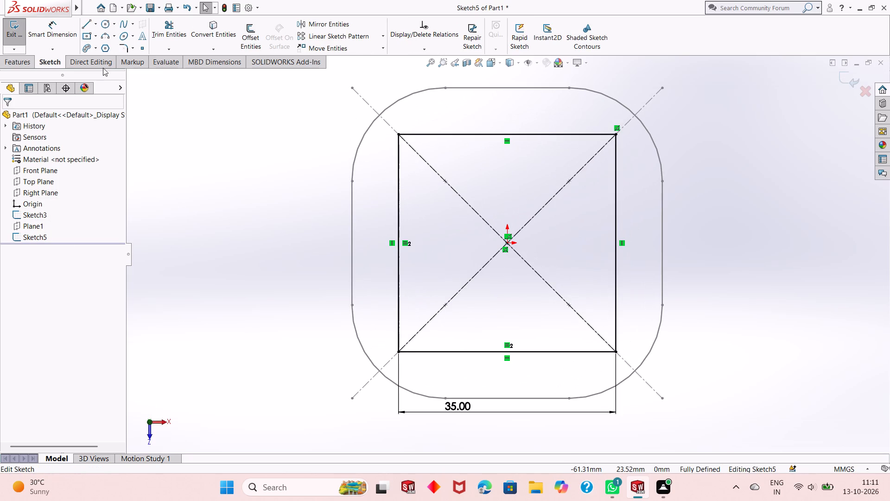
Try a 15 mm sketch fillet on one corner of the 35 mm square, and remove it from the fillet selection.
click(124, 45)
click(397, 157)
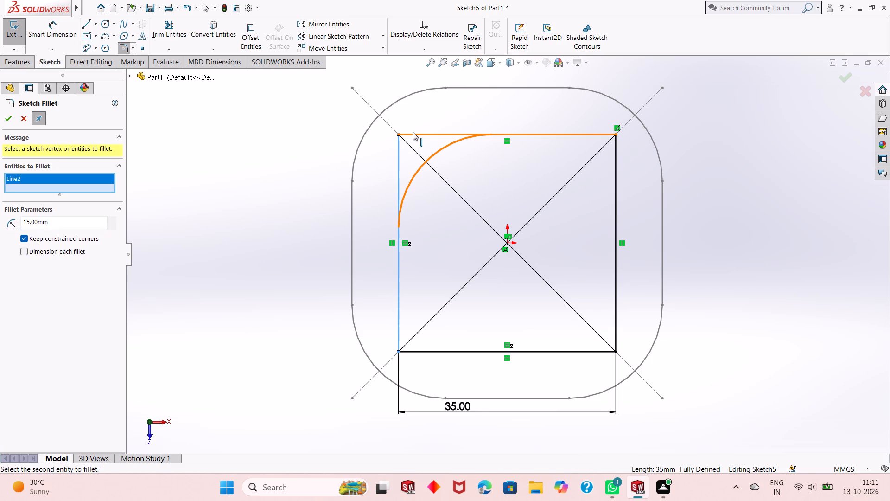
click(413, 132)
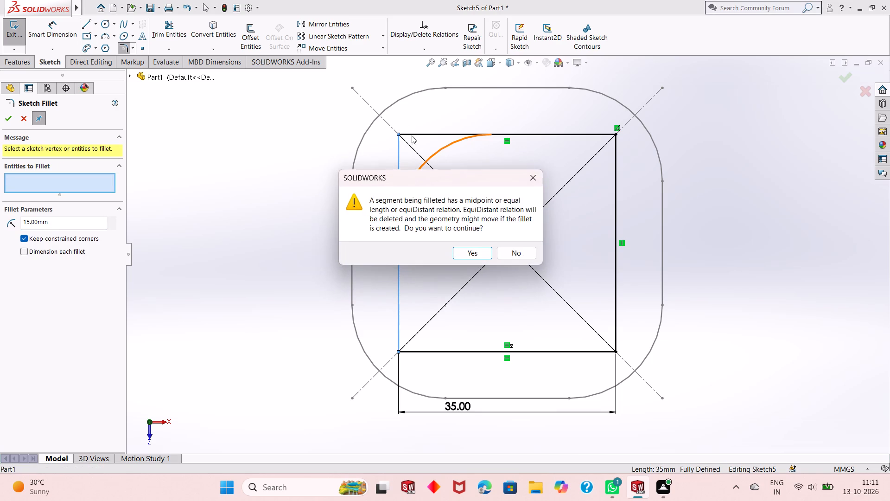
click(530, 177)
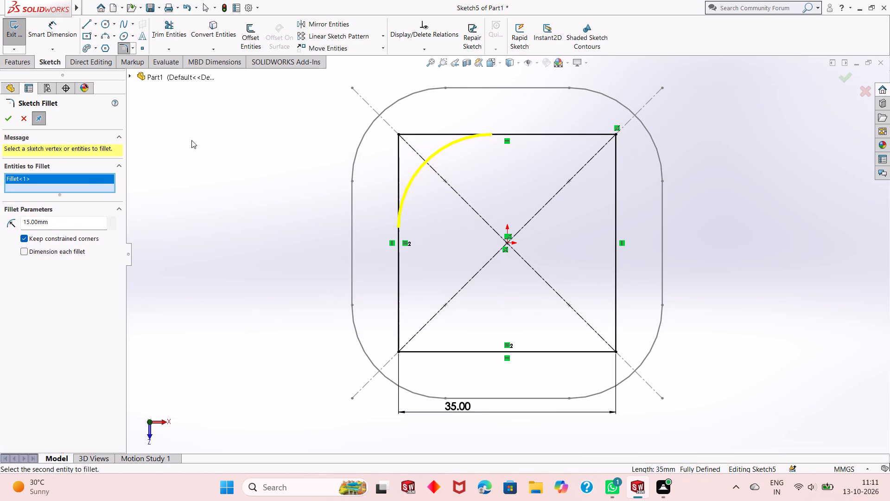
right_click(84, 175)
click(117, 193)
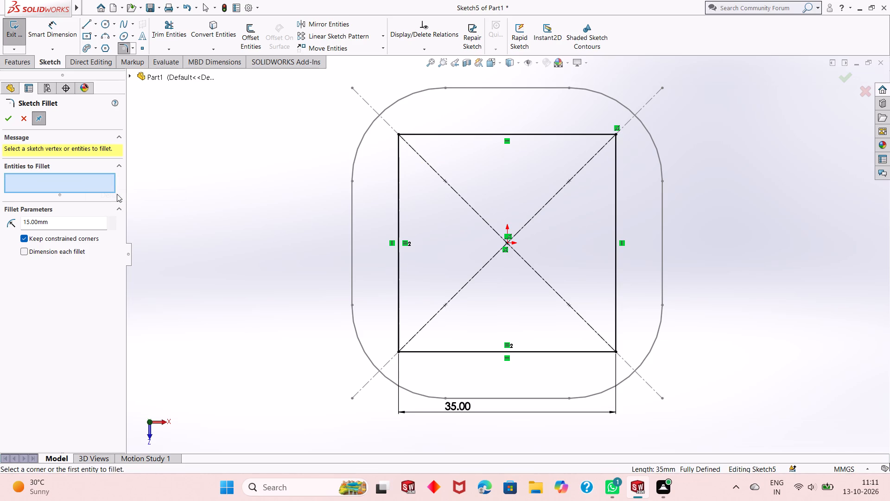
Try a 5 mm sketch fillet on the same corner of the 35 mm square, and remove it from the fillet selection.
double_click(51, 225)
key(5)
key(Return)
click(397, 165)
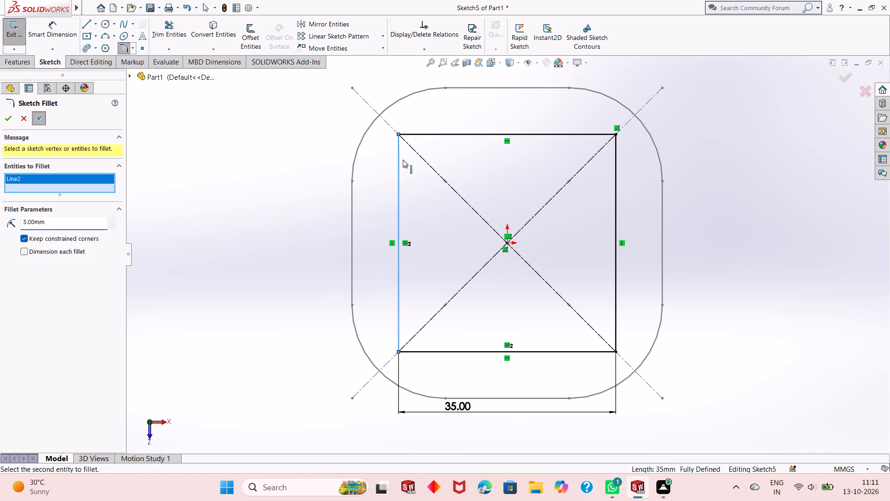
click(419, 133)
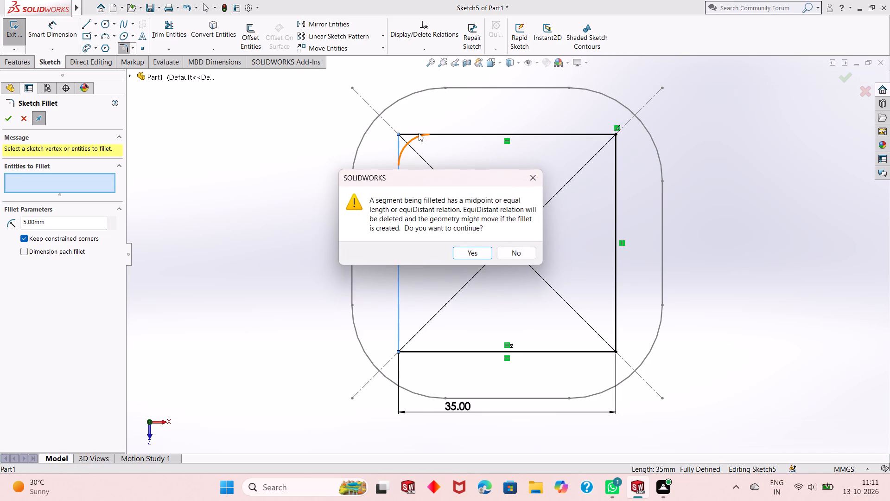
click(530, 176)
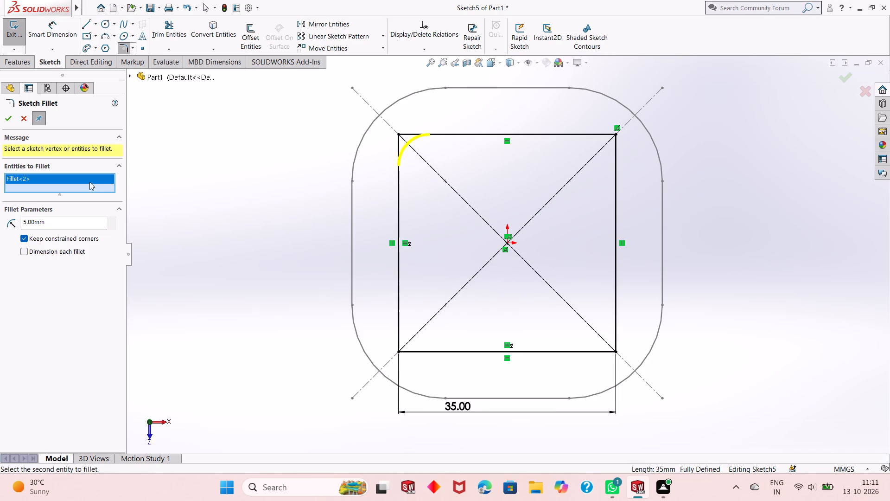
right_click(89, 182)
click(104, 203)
Round all four corners of the 35 mm square with 8 mm sketch fillets, accepting deletion of the equal-distance relations.
double_click(65, 219)
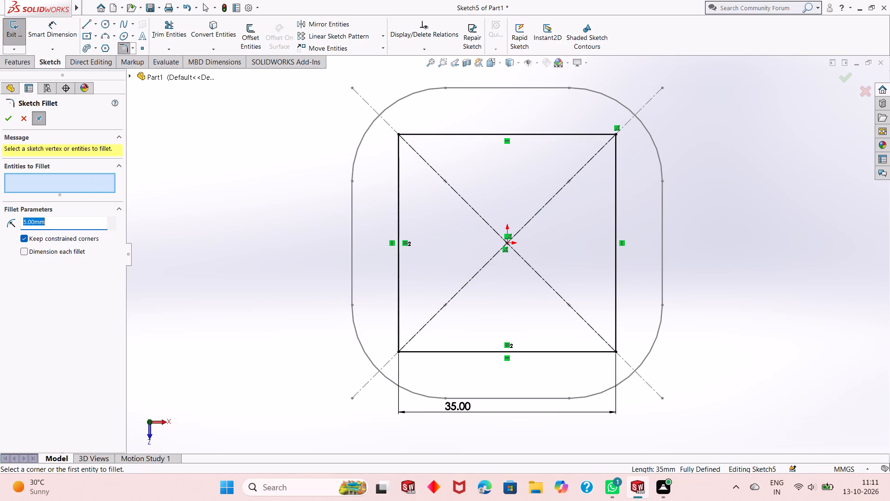
key(8)
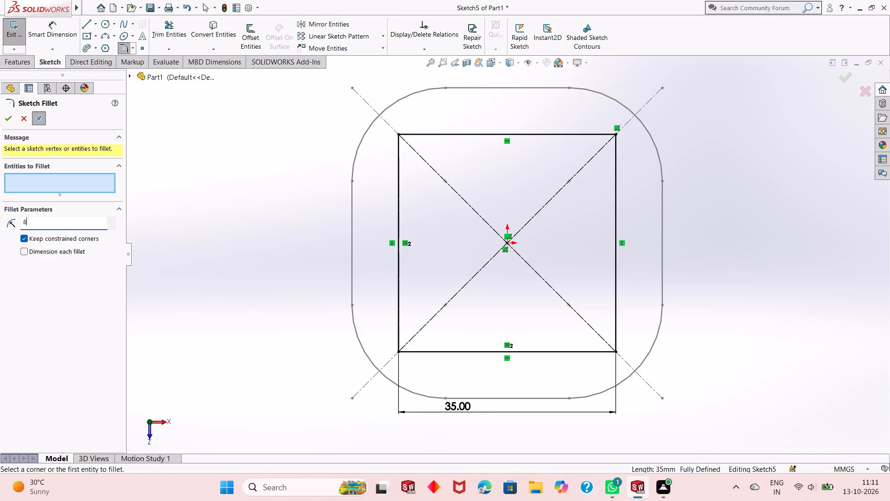
key(Return)
click(400, 163)
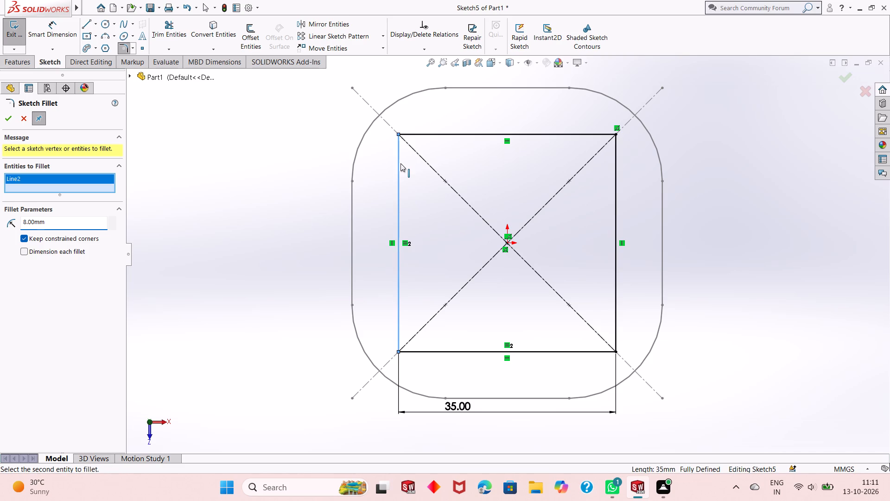
click(420, 136)
click(472, 257)
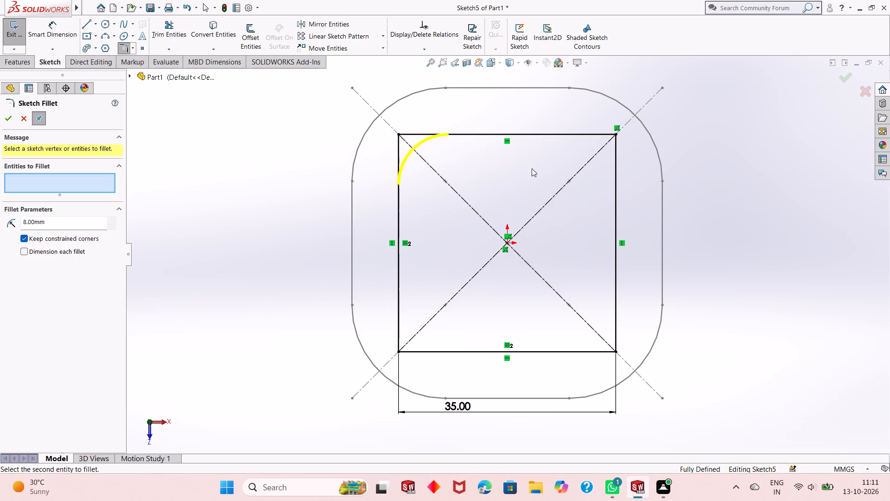
click(613, 136)
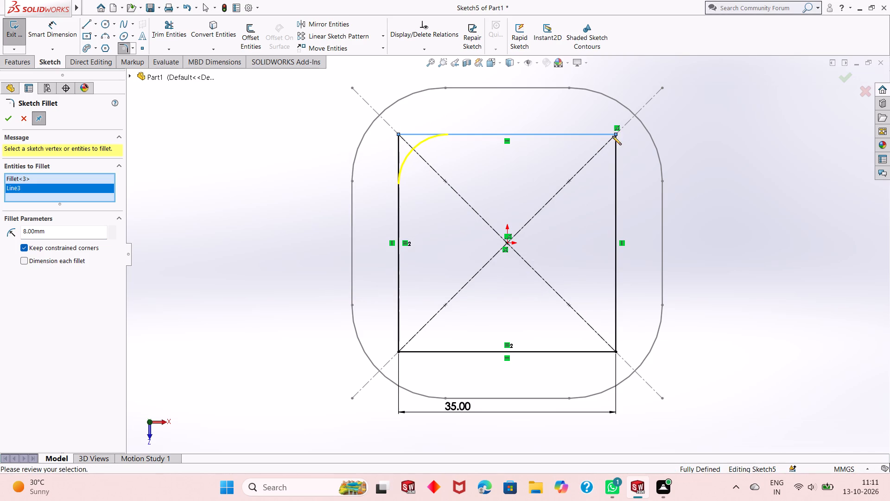
click(614, 147)
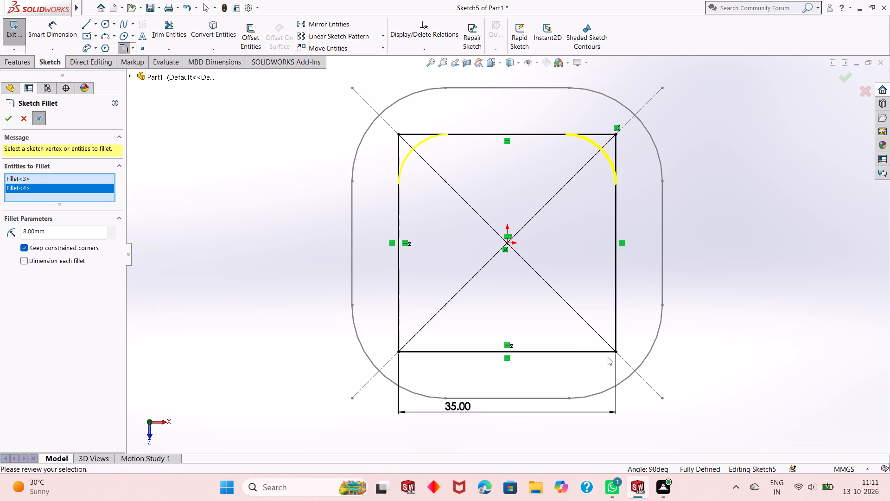
click(617, 349)
click(462, 248)
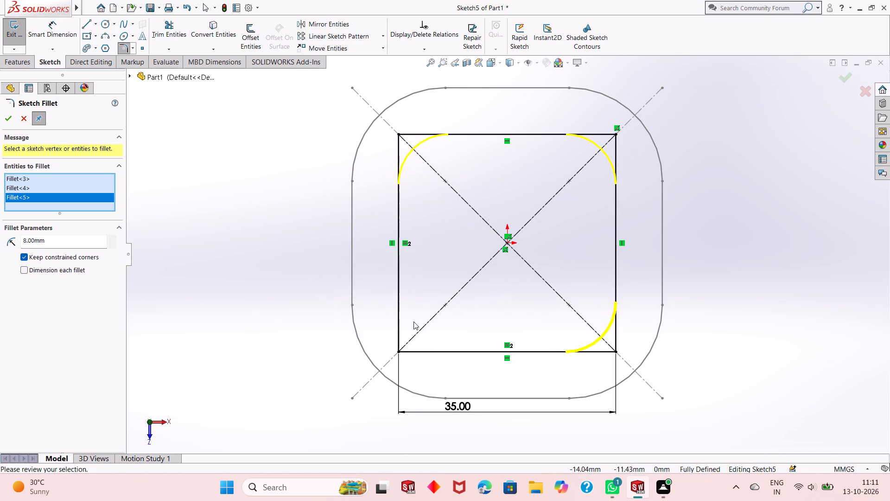
click(398, 349)
click(470, 245)
click(467, 258)
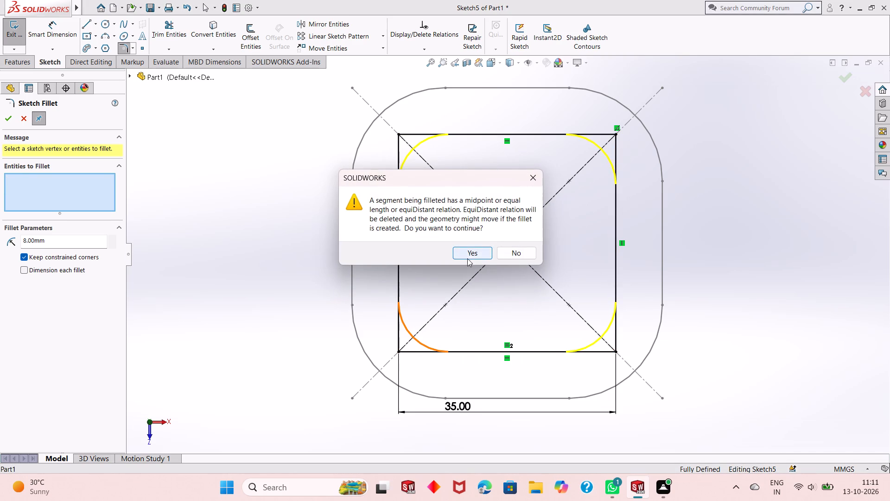
click(6, 120)
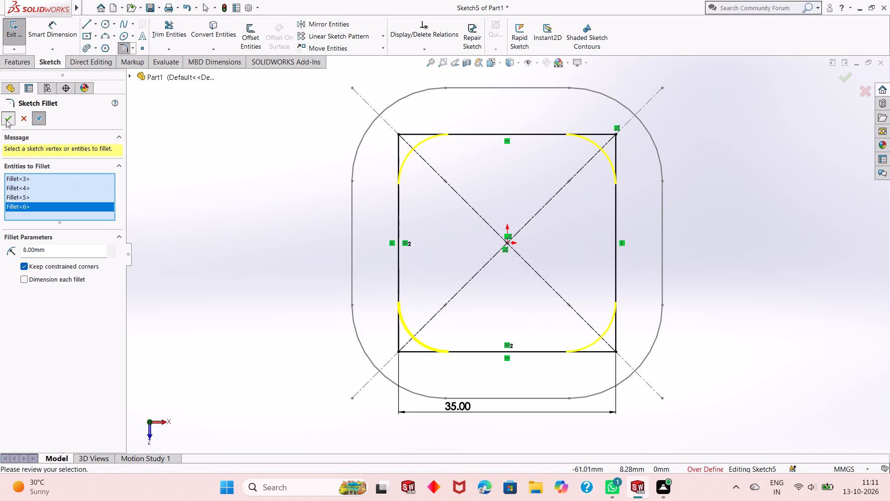
click(6, 120)
click(13, 115)
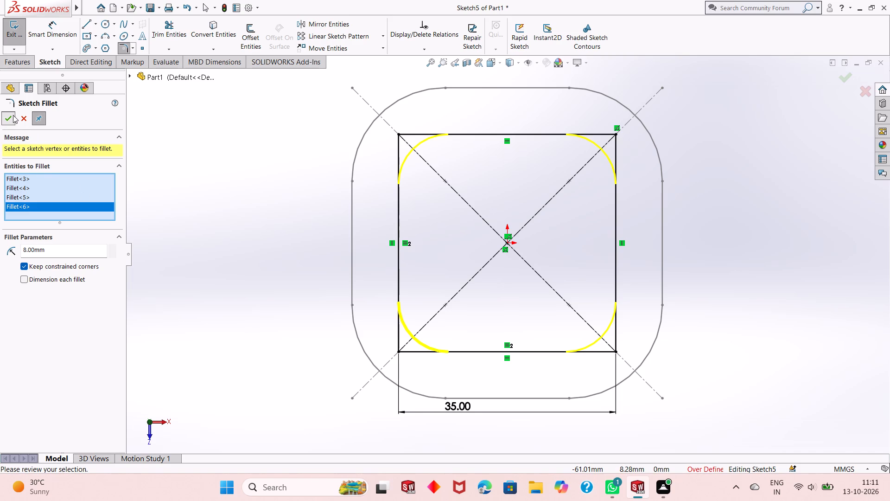
click(10, 118)
click(213, 209)
middle_drag(504, 269, 511, 217)
middle_drag(517, 285, 526, 237)
key(Escape)
key(Escape)
key(Escape)
key(Escape)
key(Escape)
Exit the rounded 35 mm square's sketch.
middle_drag(528, 270, 530, 247)
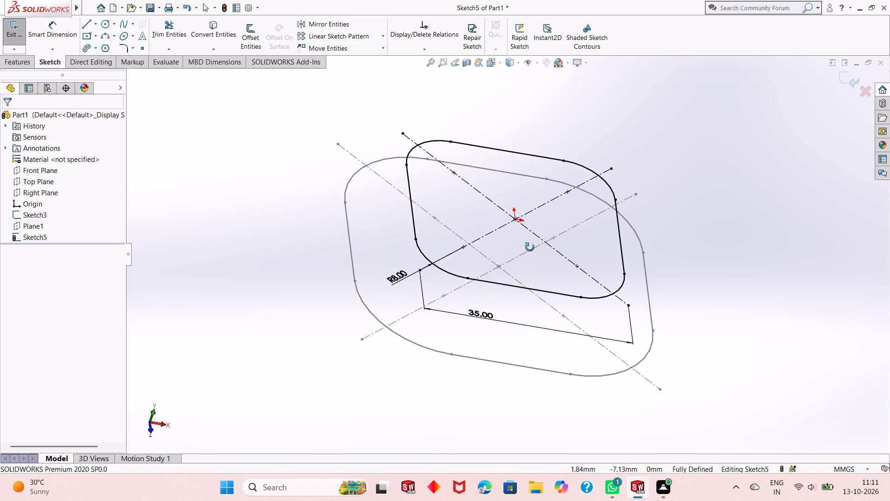
middle_drag(530, 247, 531, 280)
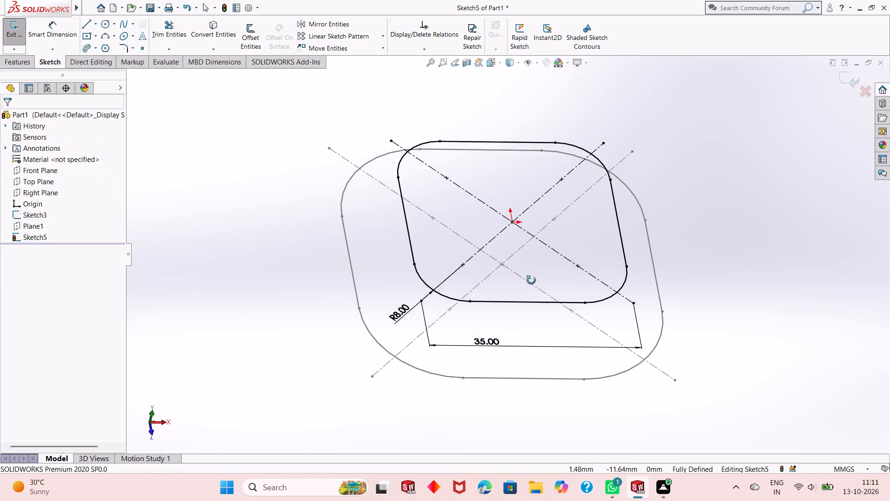
middle_drag(531, 280, 528, 314)
scroll(528, 314, up, 2)
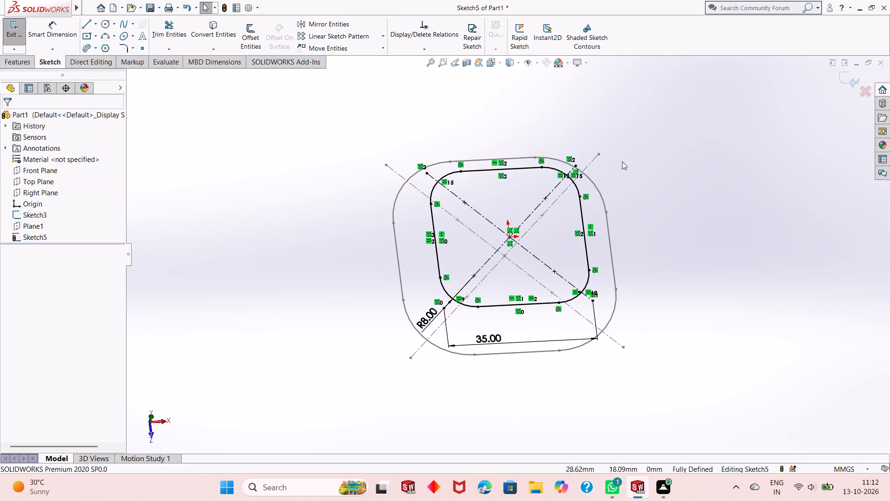
click(845, 78)
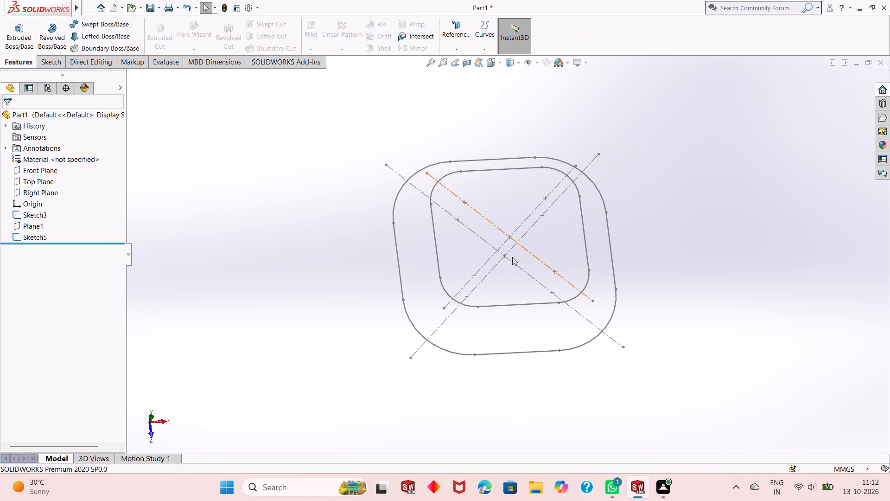
Start a Boundary boss using the rounded 50 mm and 35 mm squares as the Direction 1 profiles.
scroll(553, 197, down, 1)
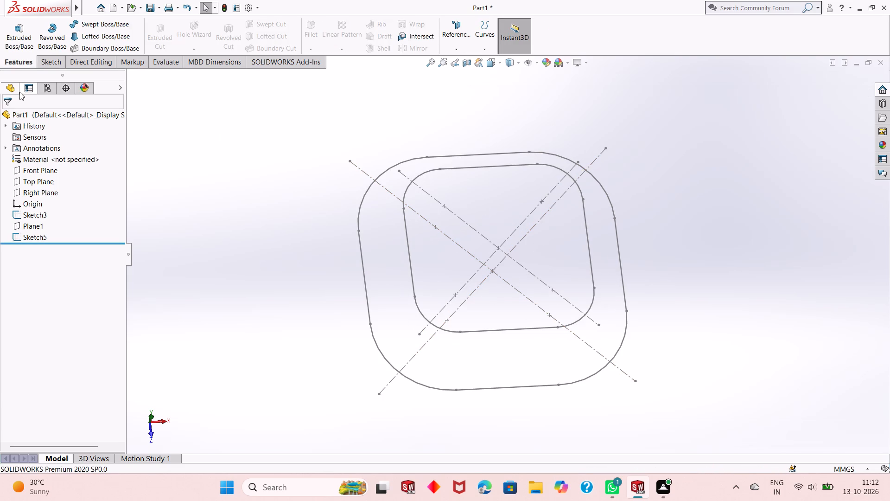
click(92, 45)
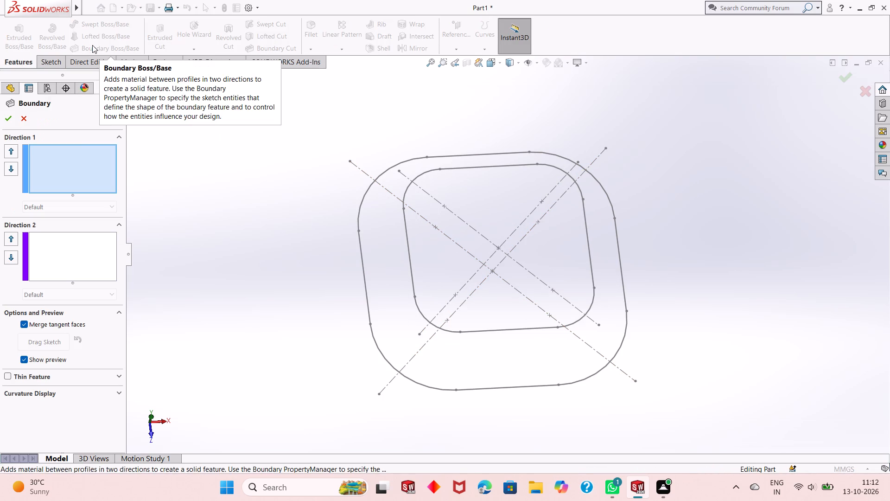
click(366, 275)
click(410, 256)
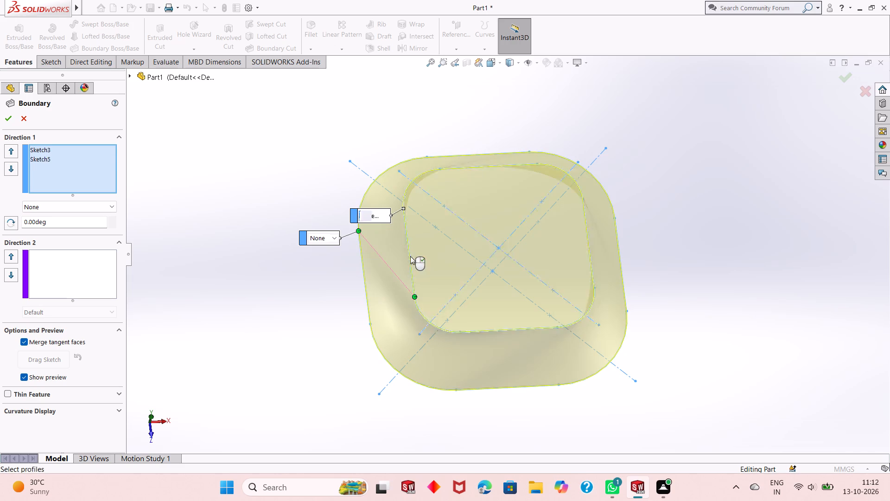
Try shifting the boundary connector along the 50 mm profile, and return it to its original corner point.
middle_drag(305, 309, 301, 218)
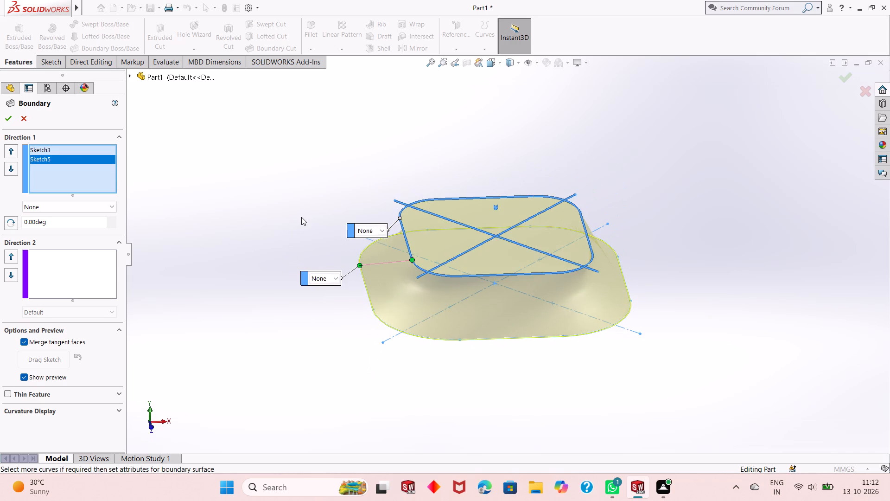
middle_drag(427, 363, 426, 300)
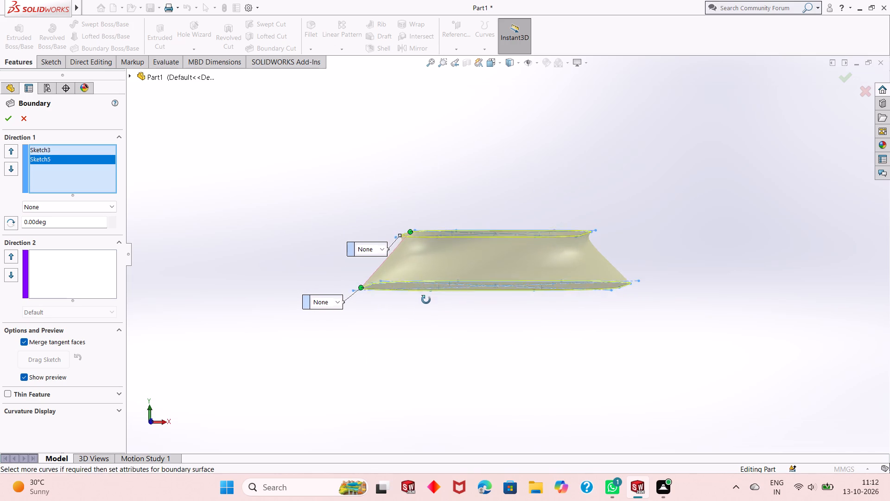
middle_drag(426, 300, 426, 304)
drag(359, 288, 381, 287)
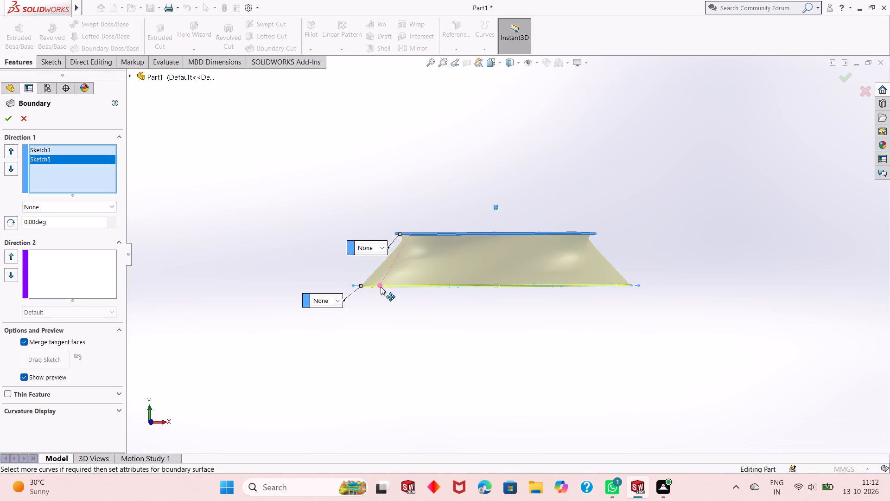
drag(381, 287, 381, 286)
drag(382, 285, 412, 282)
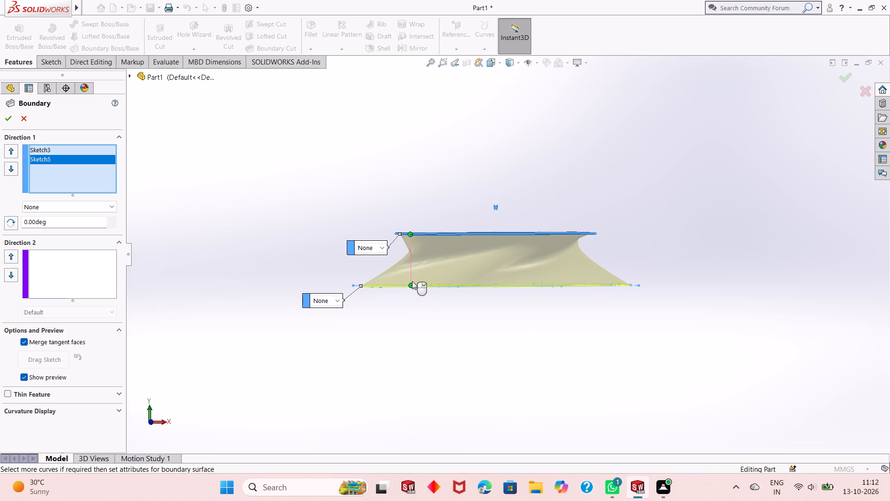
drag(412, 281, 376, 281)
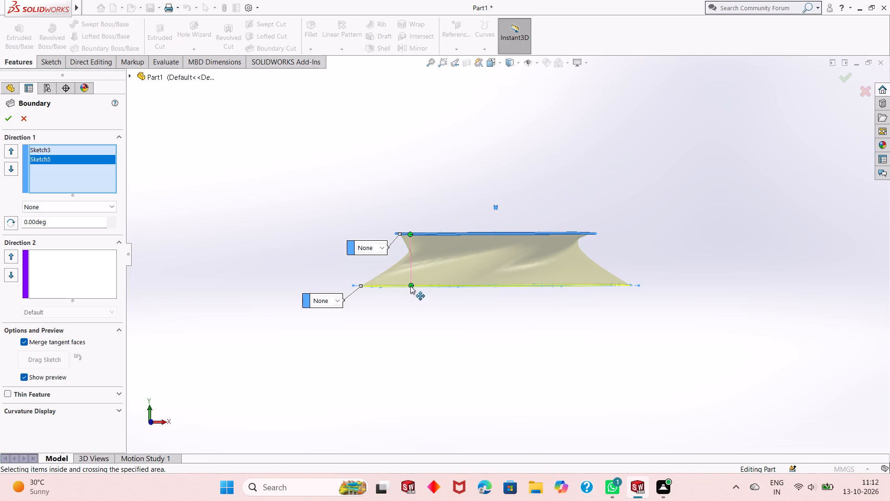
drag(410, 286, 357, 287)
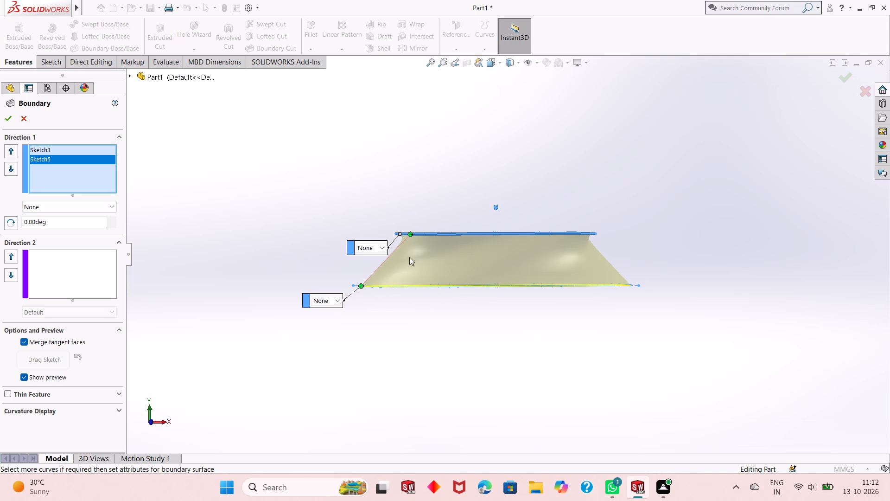
Move the 35 mm profile's connector to the arc end matching the 50 mm profile's connector, and complete the Boundary boss.
middle_drag(413, 295, 416, 329)
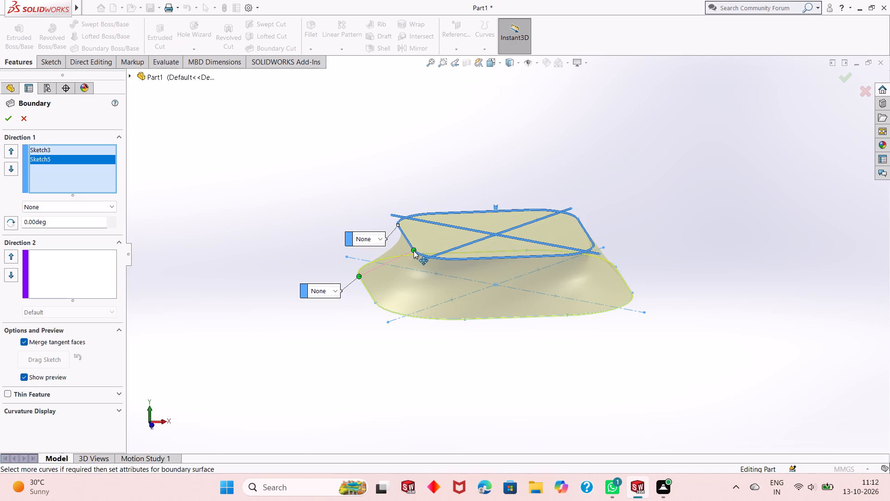
drag(414, 252, 404, 233)
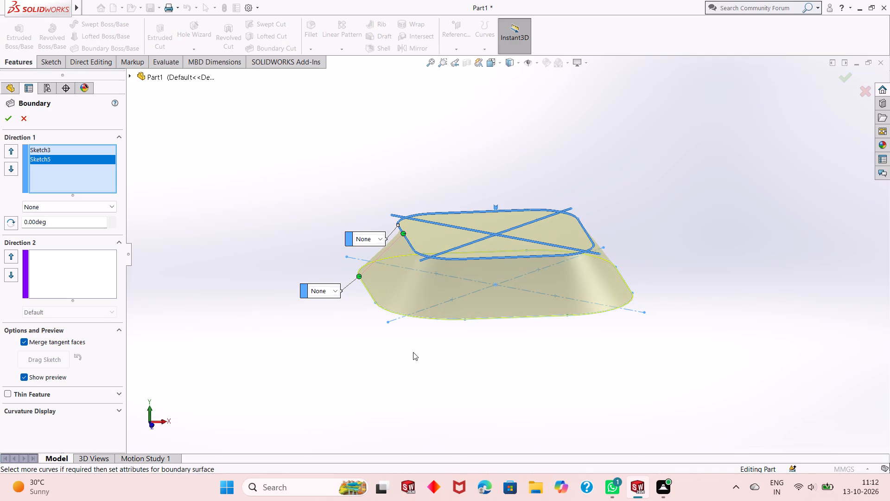
middle_drag(413, 352, 430, 374)
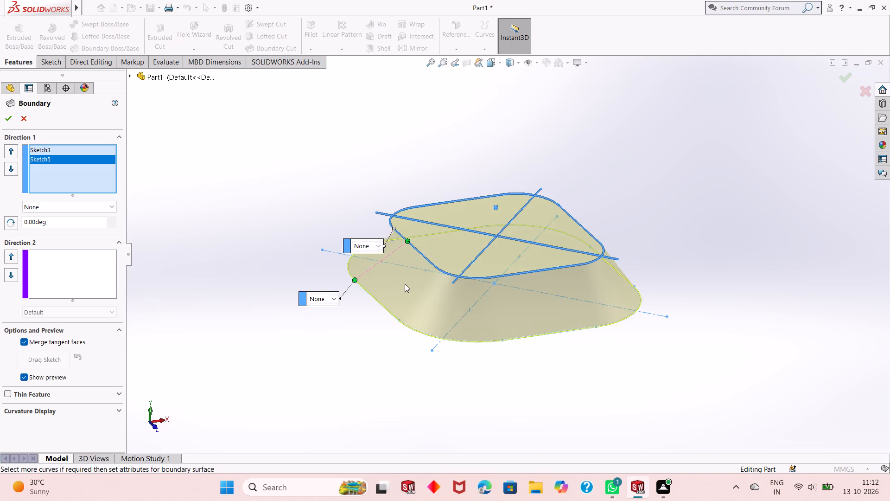
drag(407, 241, 403, 231)
middle_drag(425, 378, 493, 362)
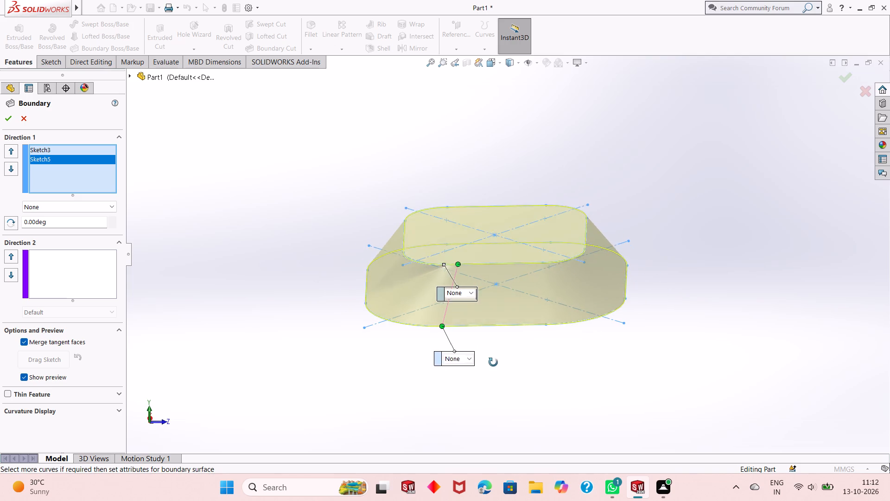
middle_drag(493, 362, 493, 363)
drag(457, 264, 440, 265)
middle_drag(497, 316, 506, 335)
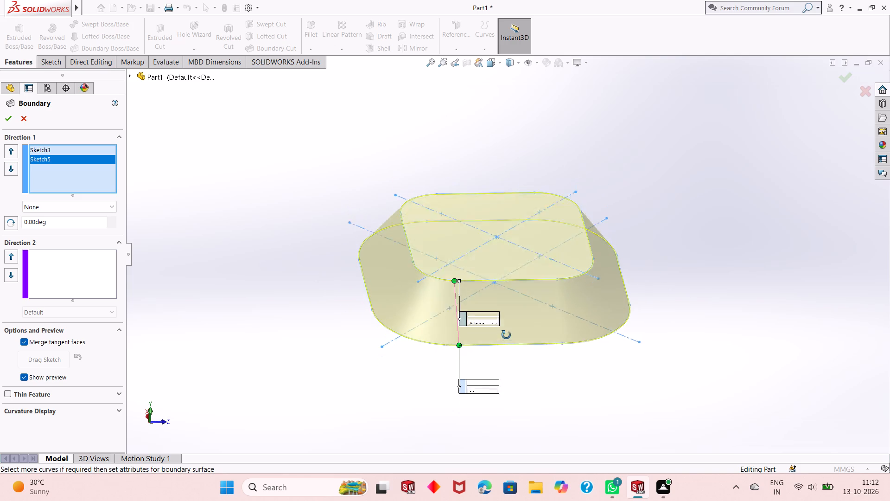
middle_drag(506, 335, 506, 322)
click(11, 122)
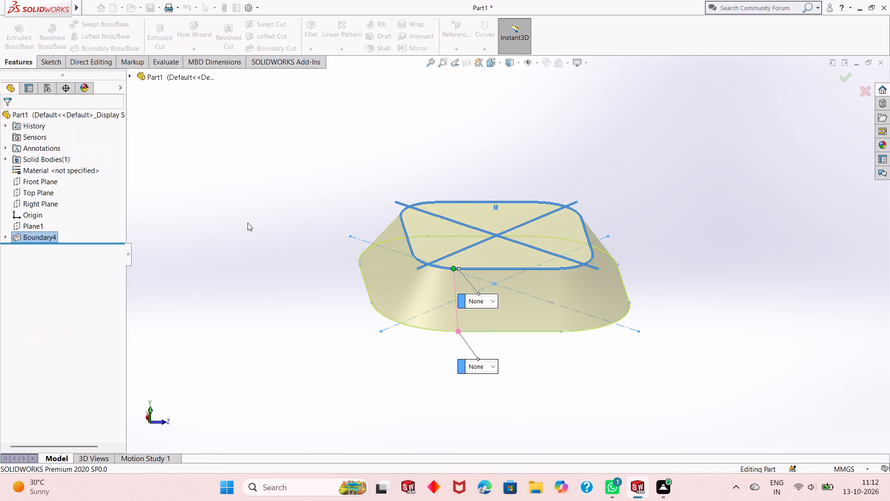
Shell the tapered body to a 0.50 mm wall thickness, removing the large bottom face.
click(478, 366)
middle_drag(503, 351, 450, 300)
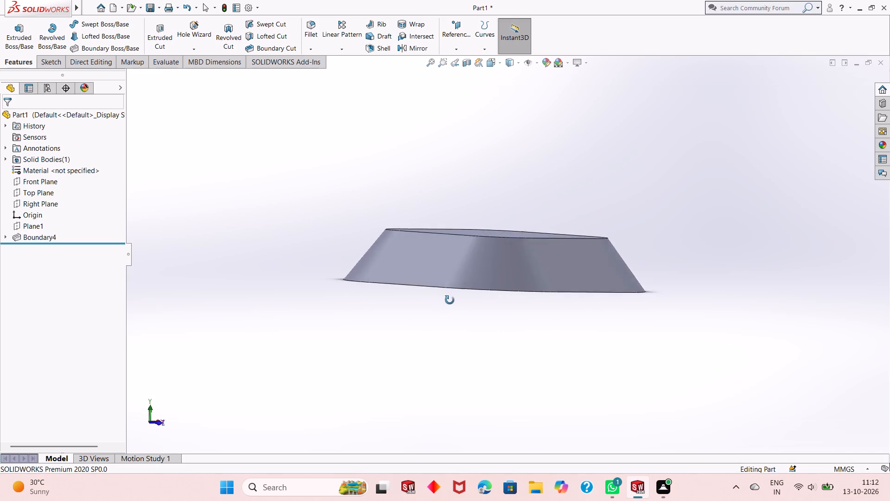
middle_drag(450, 300, 420, 403)
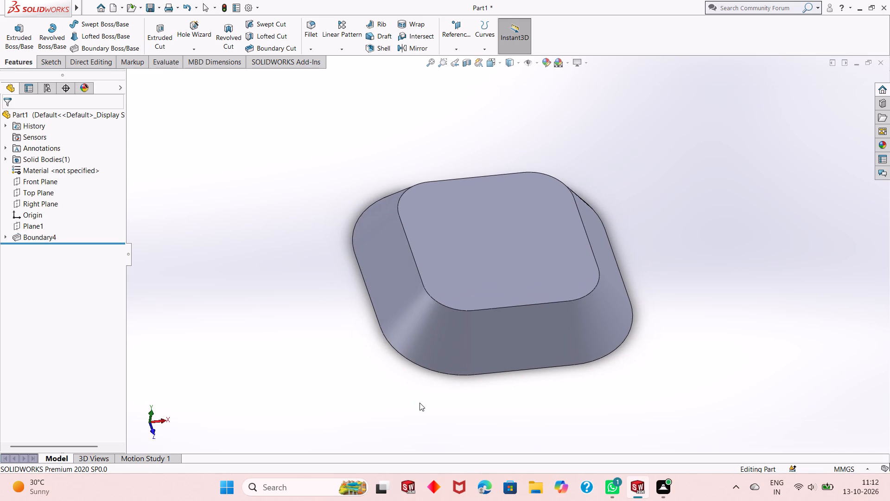
middle_drag(464, 397, 464, 385)
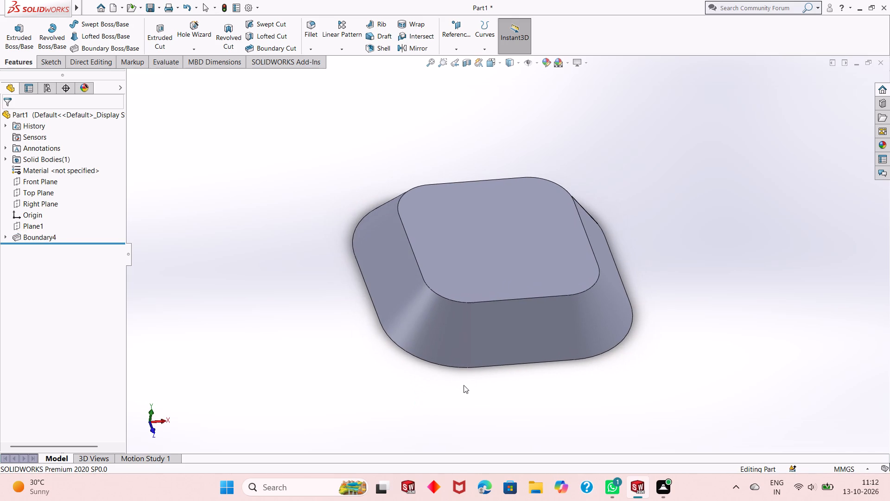
middle_drag(548, 391, 534, 349)
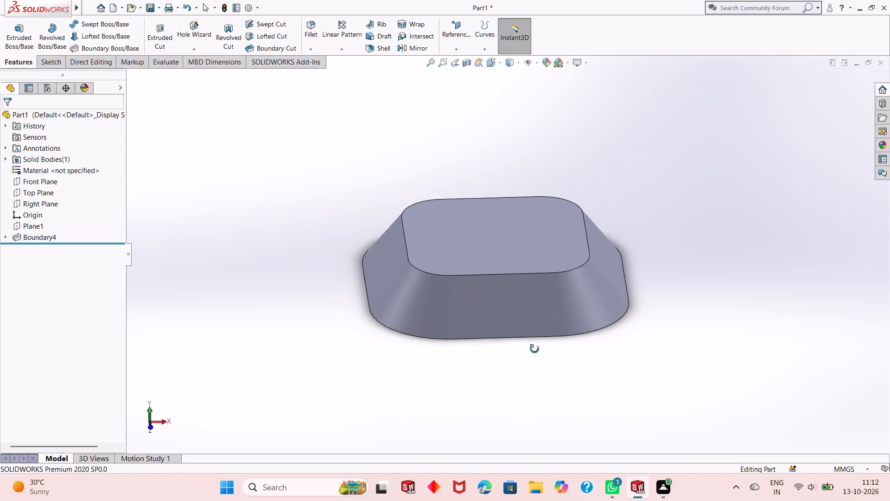
middle_drag(534, 349, 532, 289)
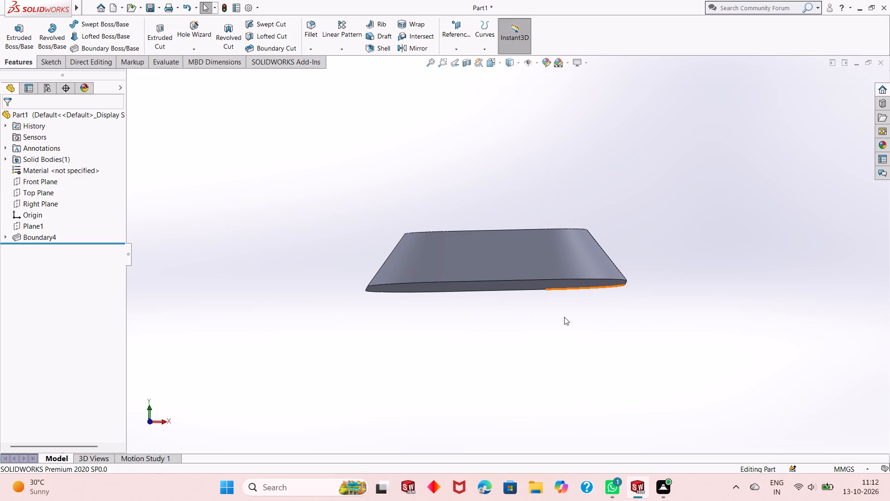
middle_drag(509, 341, 510, 375)
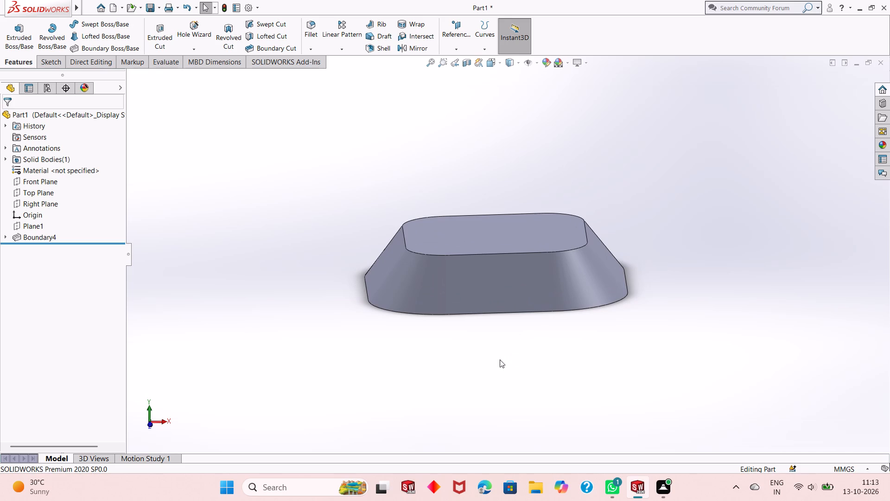
click(375, 45)
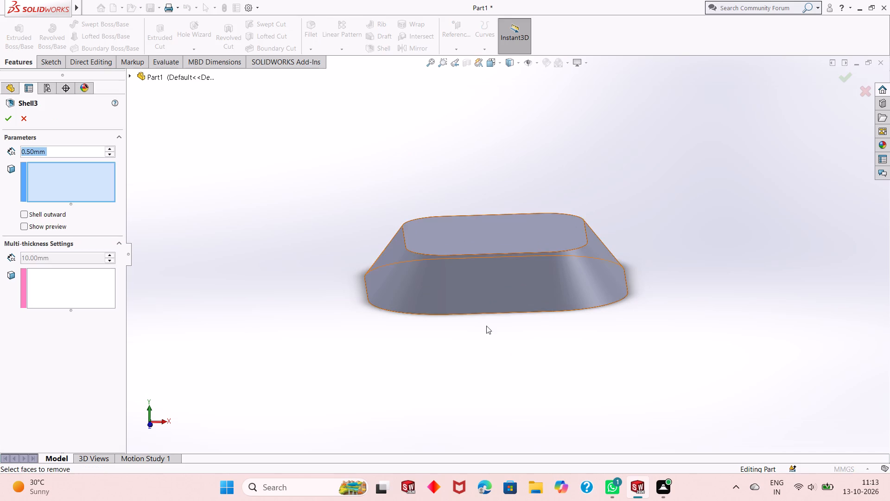
middle_drag(511, 370, 519, 250)
click(517, 240)
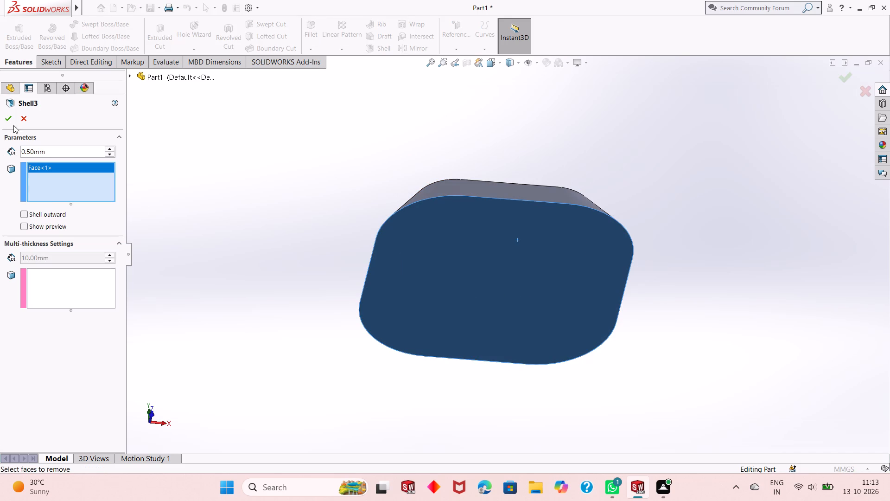
click(12, 122)
click(329, 241)
Open a new sketch on the small flat top face of the shelled body.
middle_drag(368, 226, 383, 372)
middle_drag(403, 291, 401, 334)
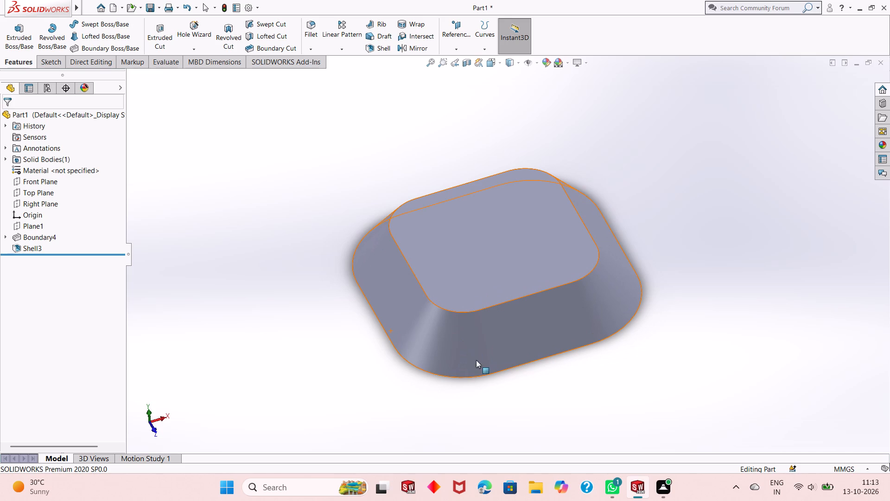
middle_drag(594, 399, 591, 360)
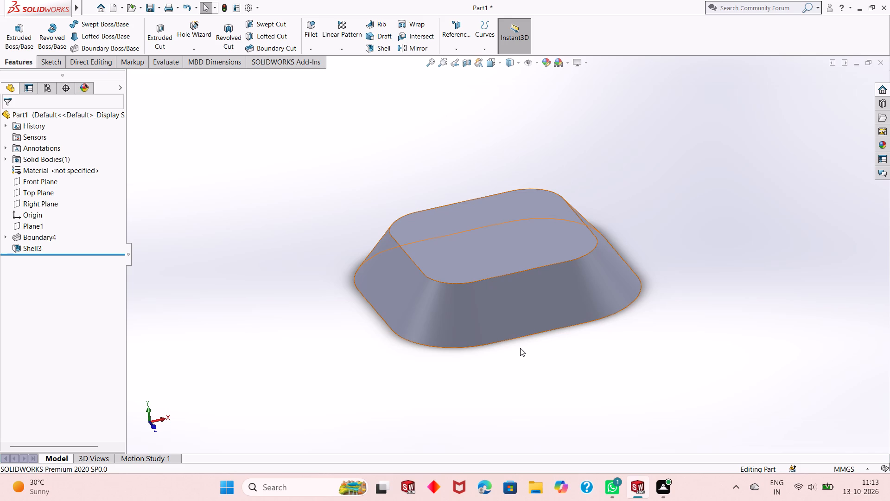
middle_drag(537, 369, 558, 230)
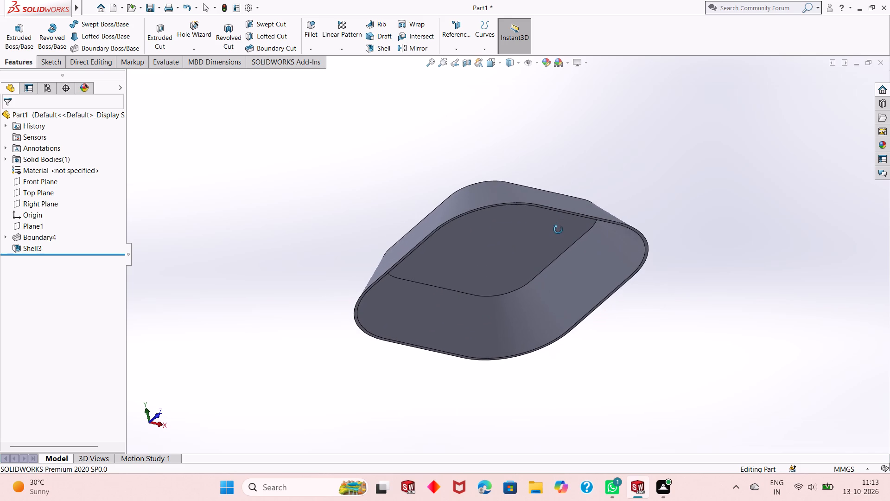
middle_drag(558, 230, 546, 277)
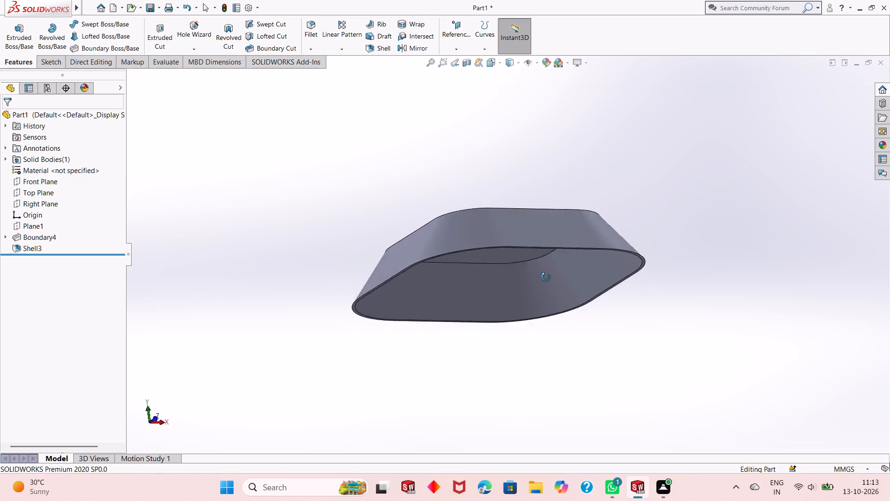
middle_drag(546, 277, 546, 363)
click(481, 207)
click(520, 185)
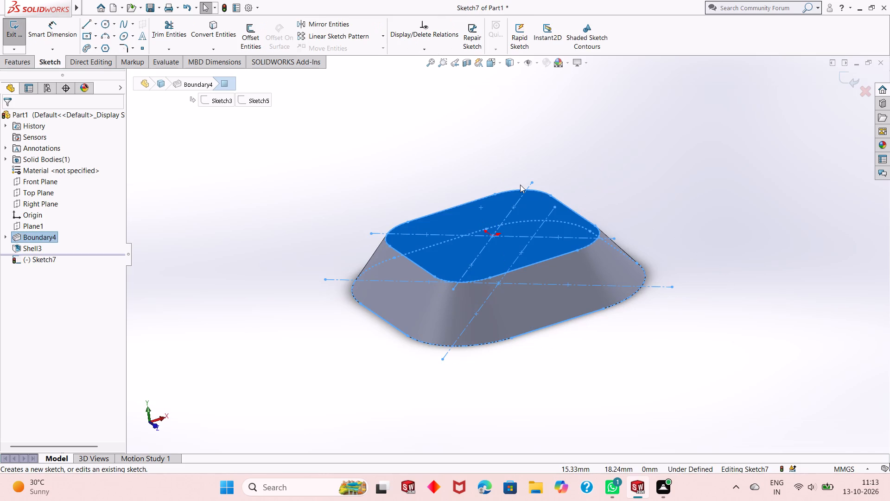
key(ctrl+8)
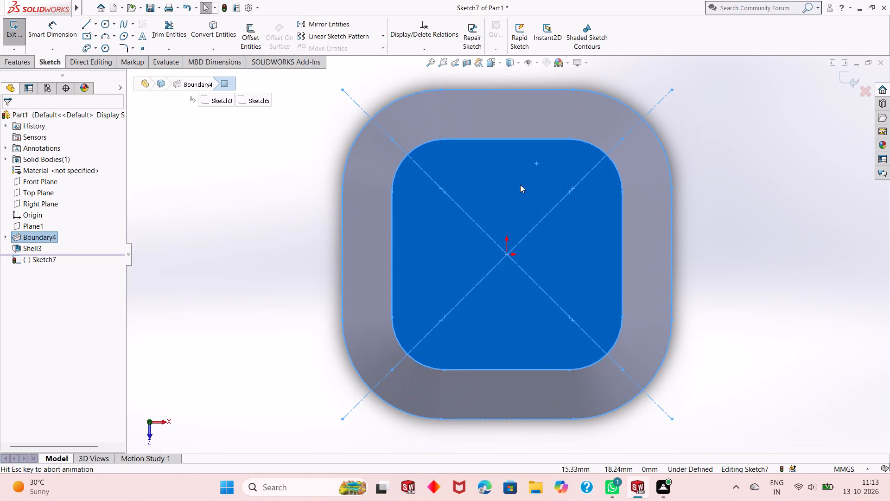
key(Escape)
key(Escape)
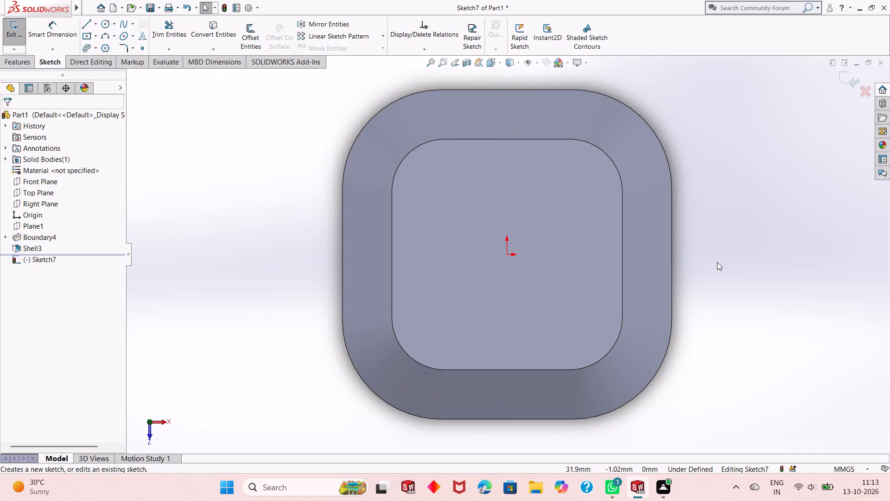
scroll(531, 243, down, 1)
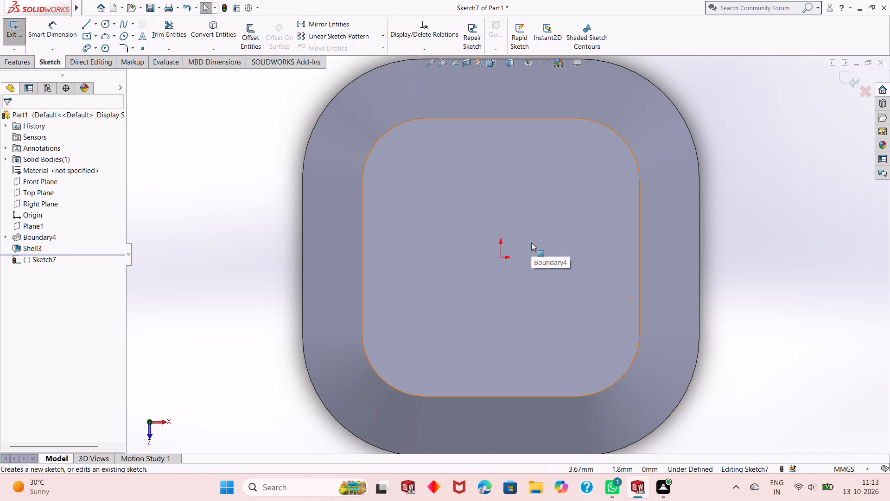
Sketch a circle of about 8.2 mm radius centred on the origin of the top face.
click(194, 235)
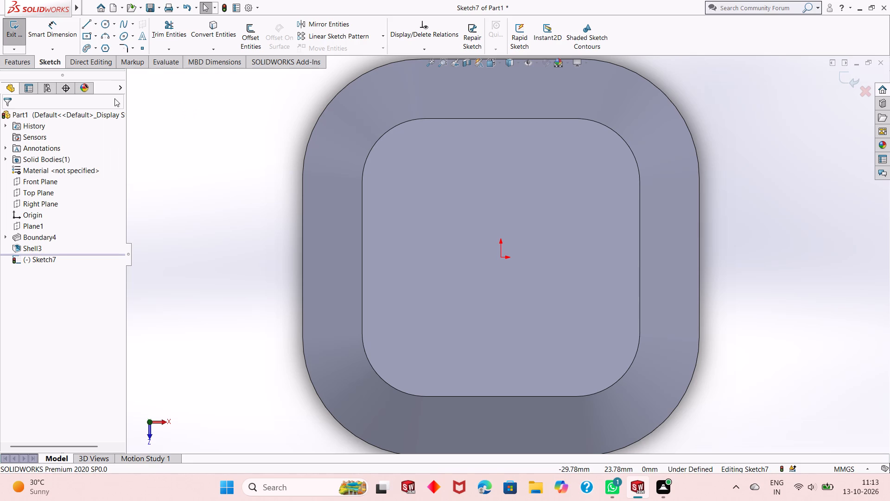
click(299, 81)
click(105, 24)
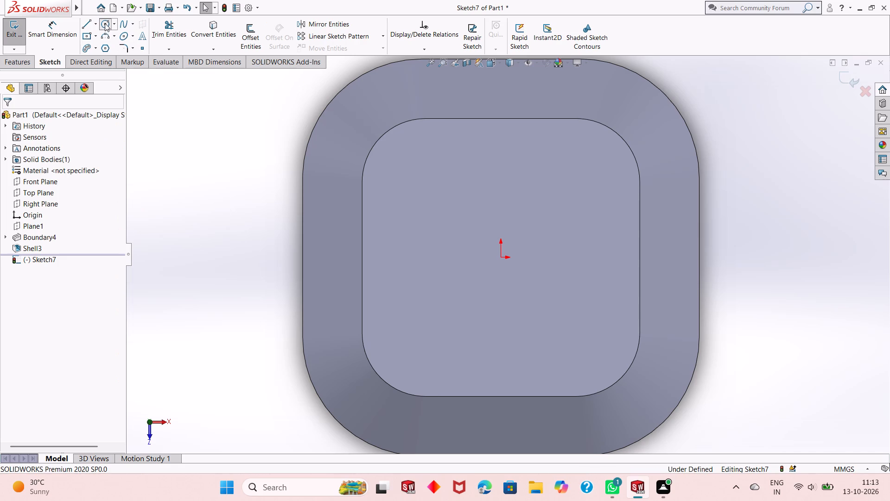
click(502, 256)
click(530, 199)
right_click(209, 191)
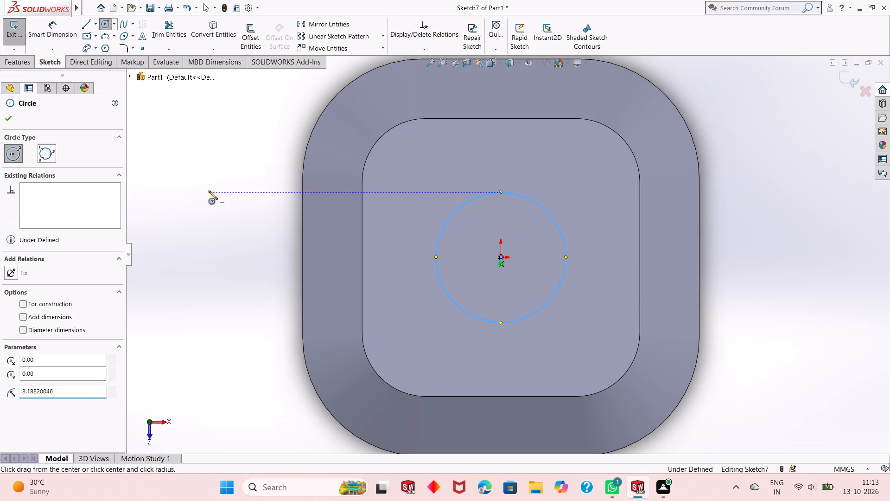
click(225, 195)
Dimension the circle's diameter as 16 mm.
click(47, 32)
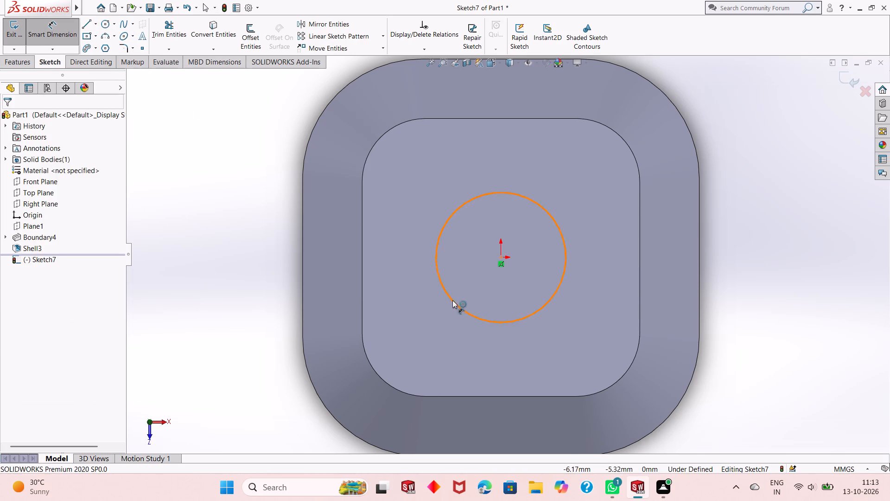
click(452, 300)
click(301, 367)
key(1)
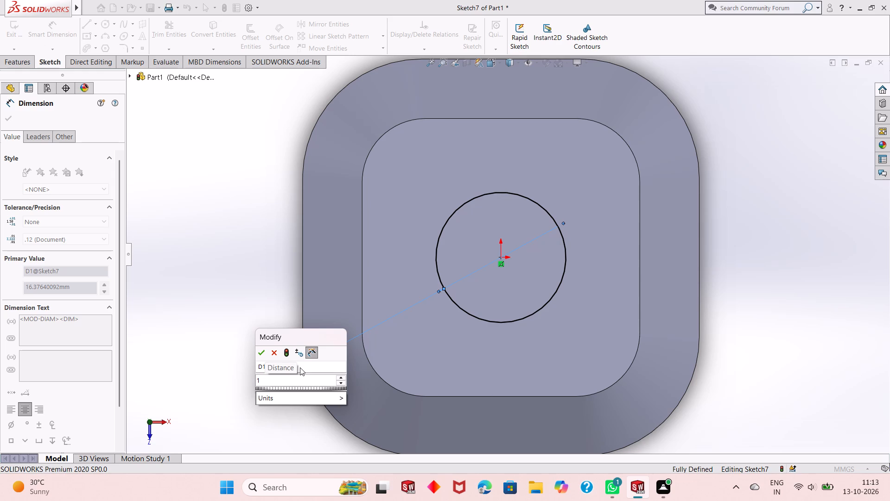
key(6)
key(Return)
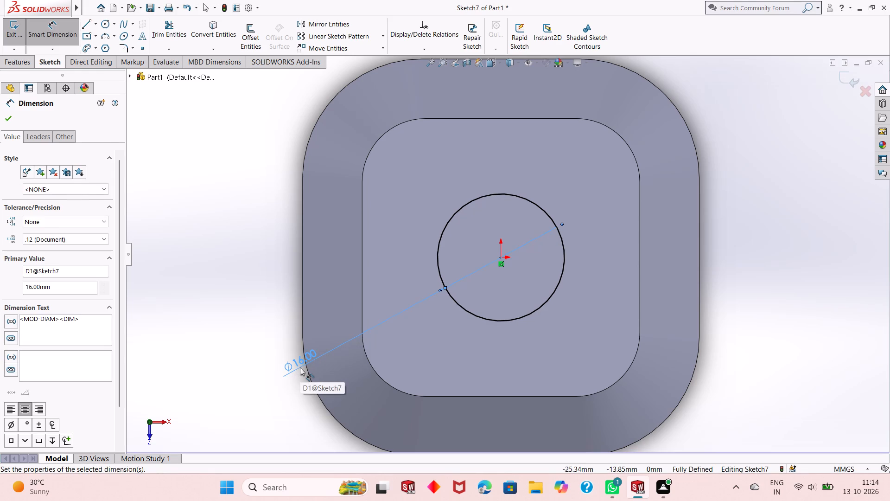
Draw a diagonal centerline about 43 mm long through the origin, from the top face's upper-left rounded corner to its lower-right one.
right_click(212, 136)
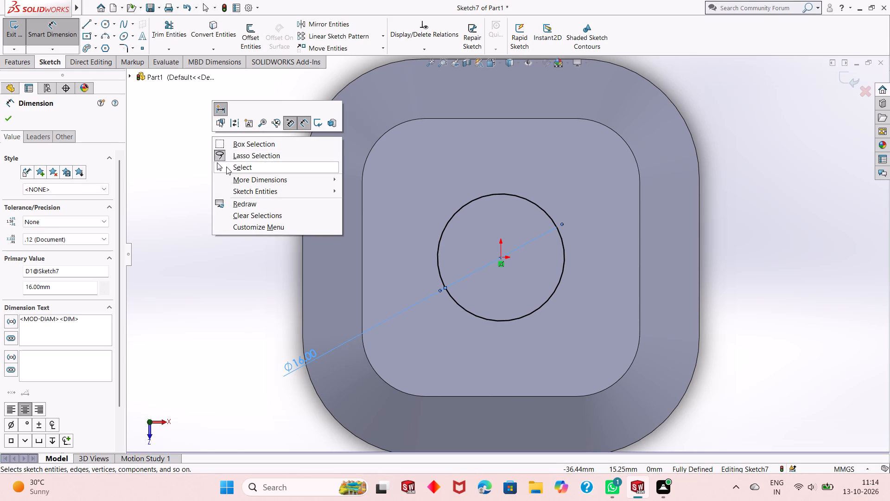
click(226, 167)
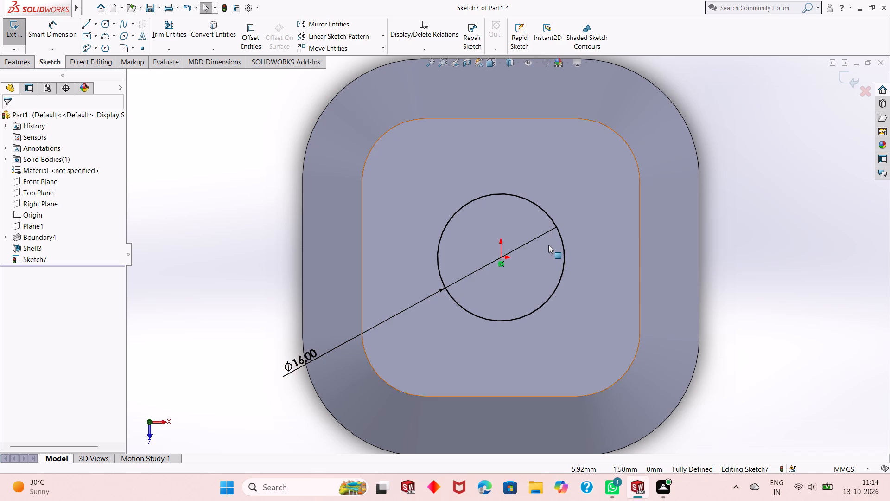
click(98, 24)
click(100, 45)
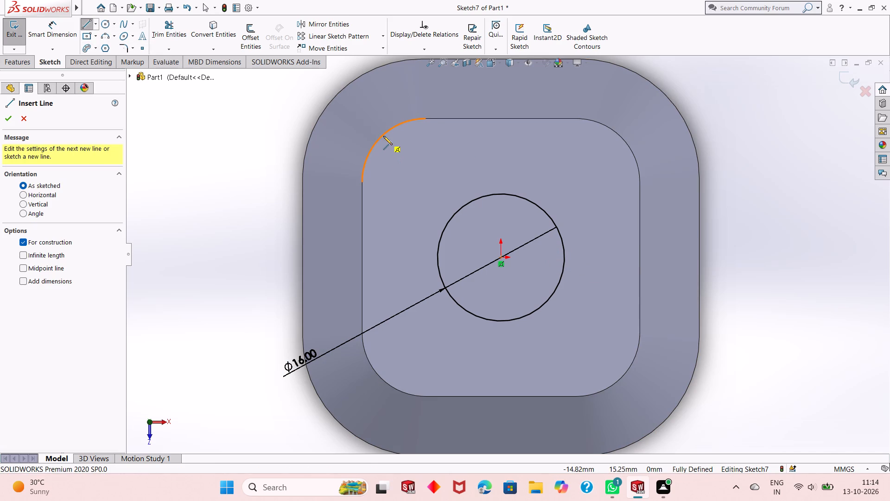
click(382, 138)
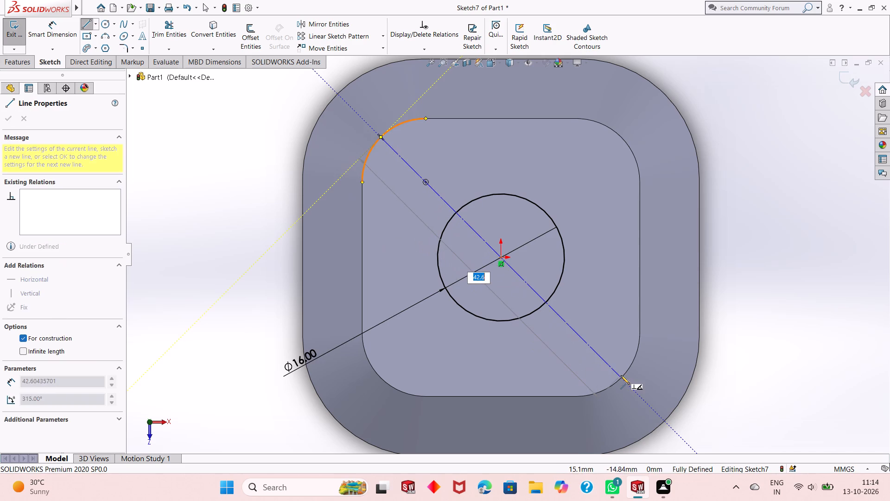
click(623, 377)
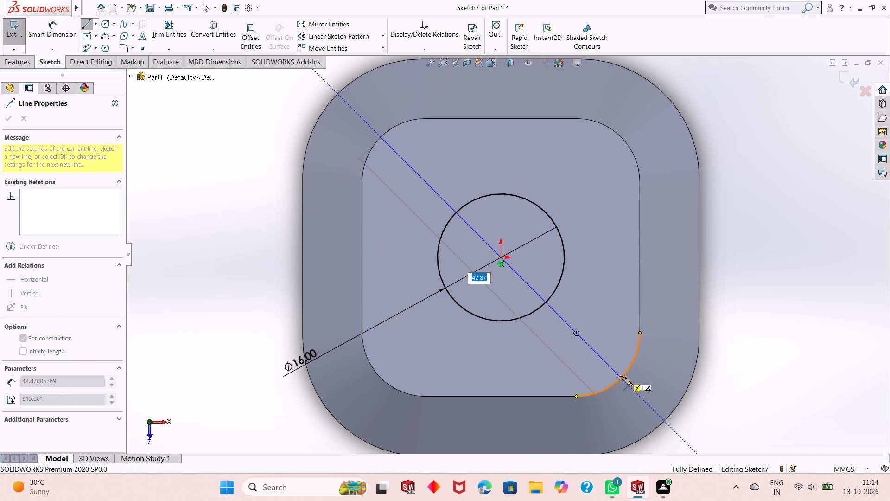
right_click(741, 324)
click(754, 327)
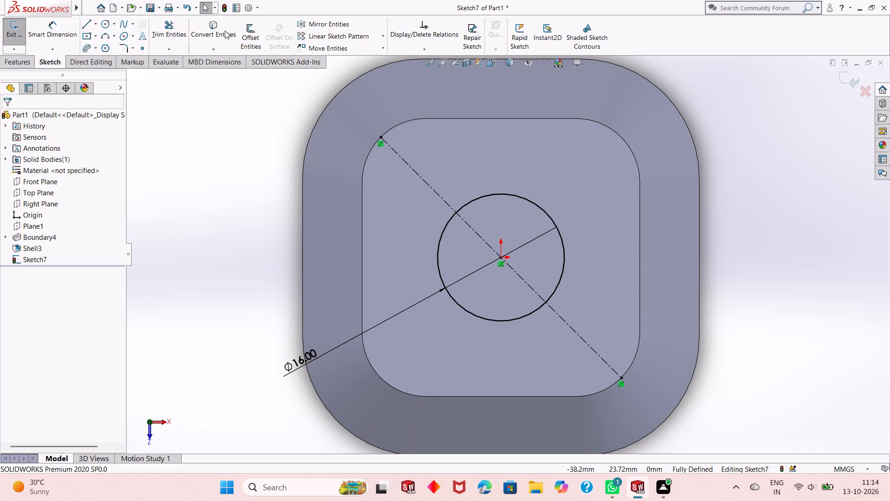
Offset the diagonal centerline by 1 mm towards the lower-left corner of the top face.
click(253, 34)
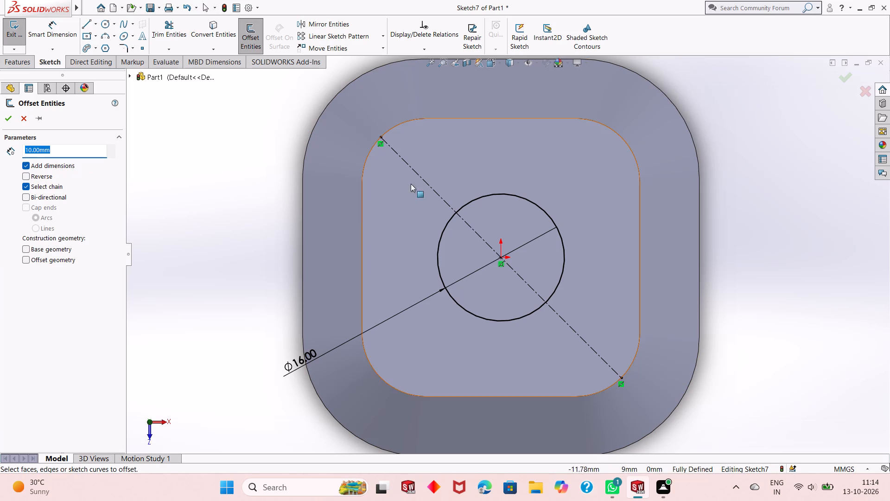
click(420, 176)
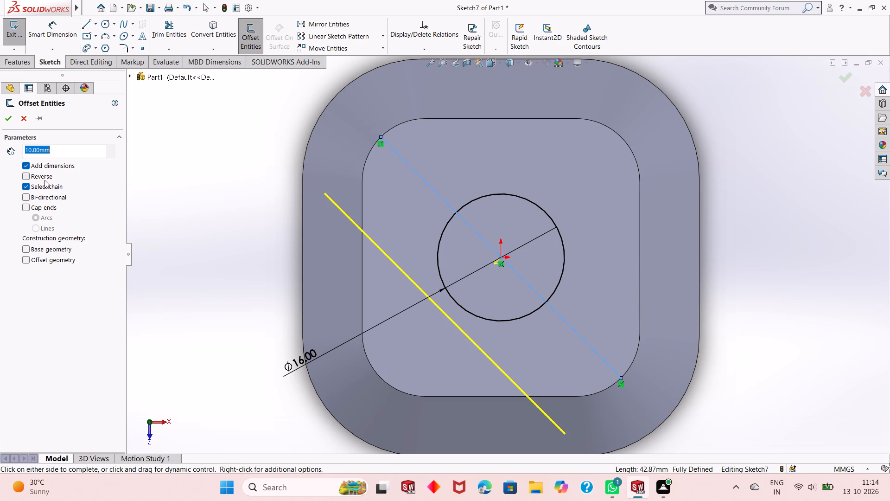
click(44, 180)
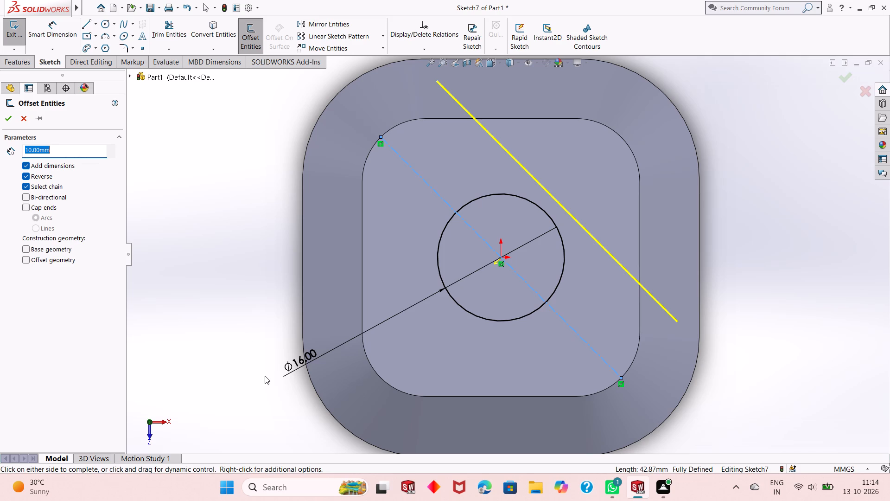
key(1)
key(Return)
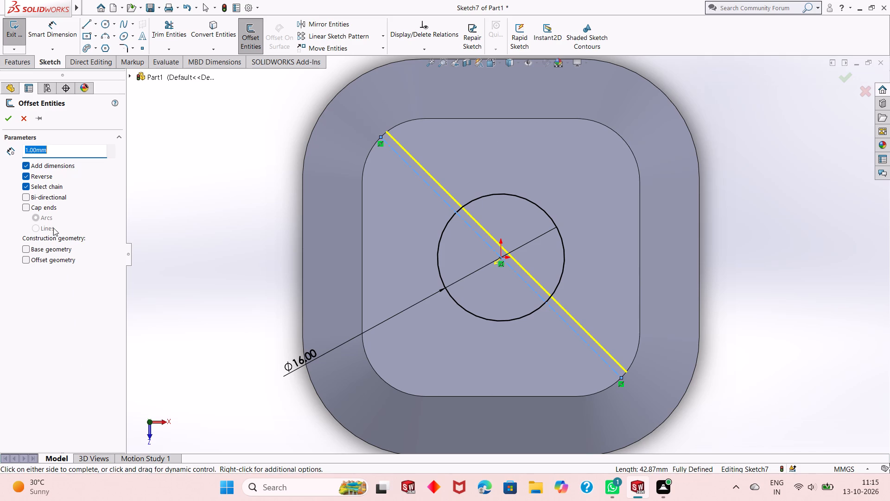
click(39, 178)
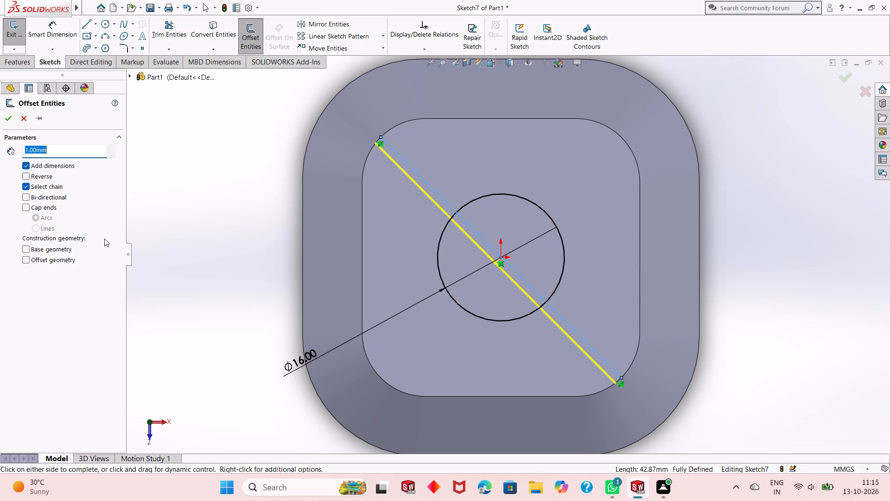
click(2, 119)
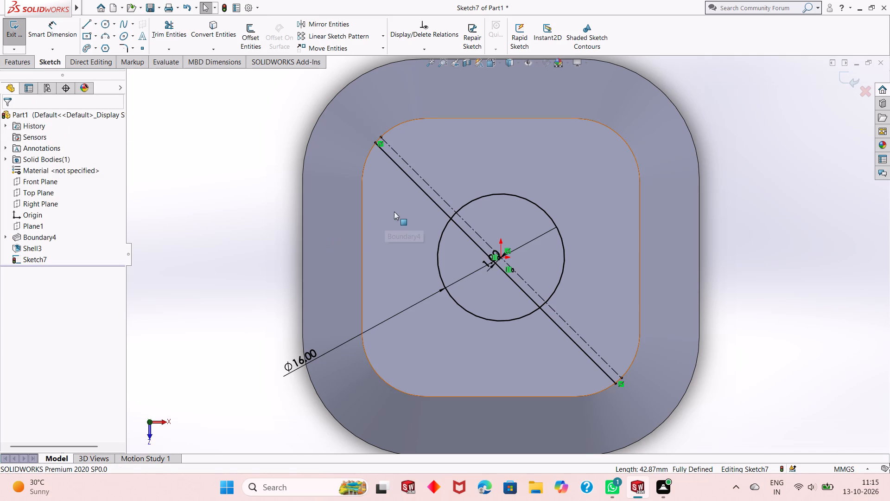
Convert the offset diagonal line to construction geometry.
click(419, 187)
click(458, 160)
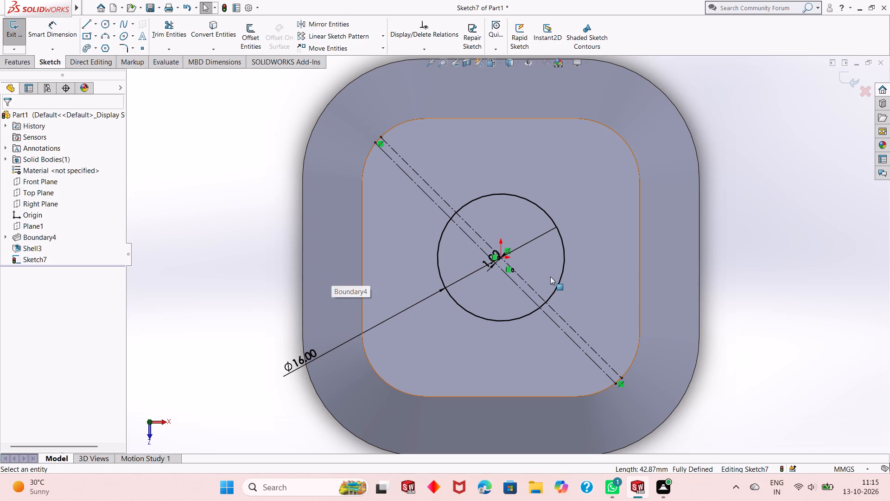
Draw a centerline about 21.4 mm long from the origin to the top face's lower-left rounded corner.
scroll(509, 315, up, 1)
scroll(480, 266, down, 1)
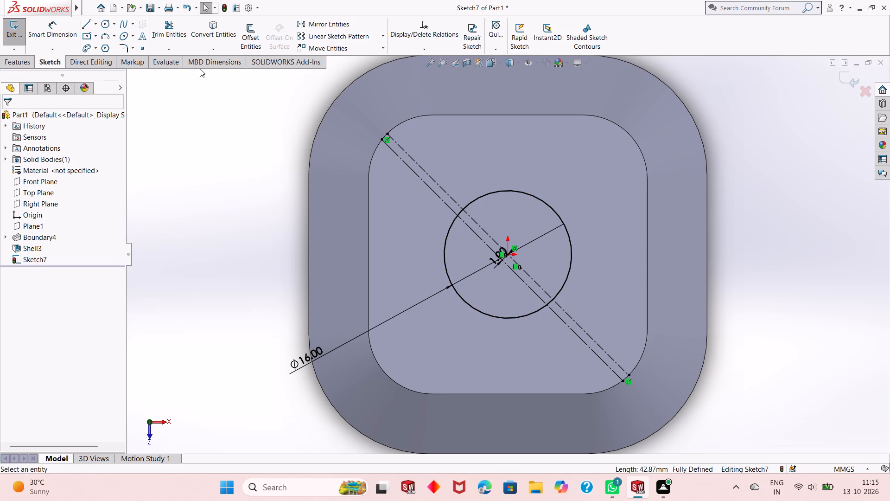
click(90, 24)
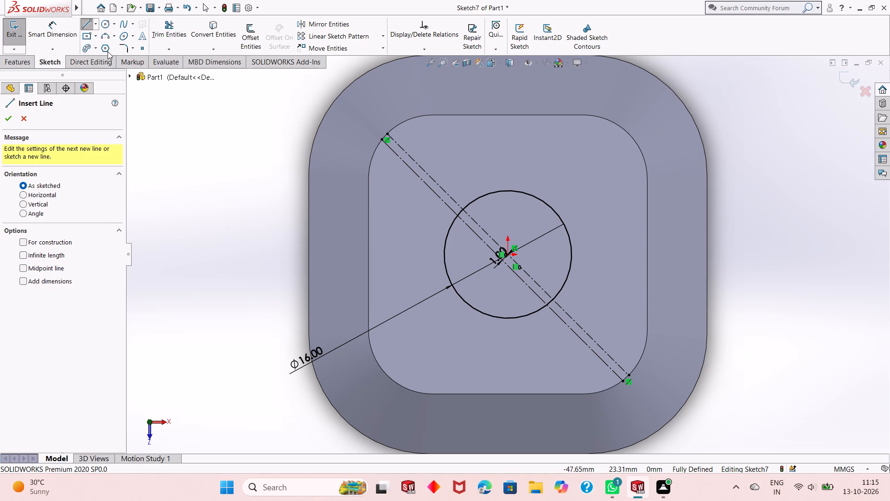
click(98, 26)
click(99, 45)
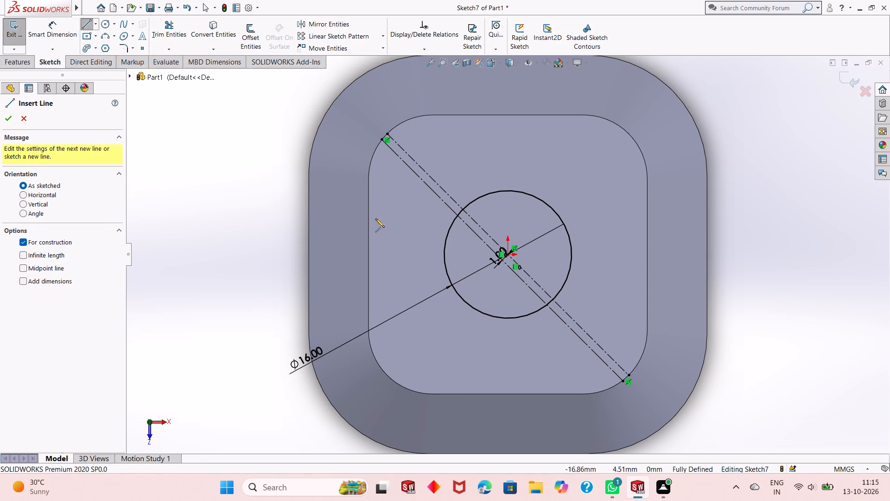
click(507, 255)
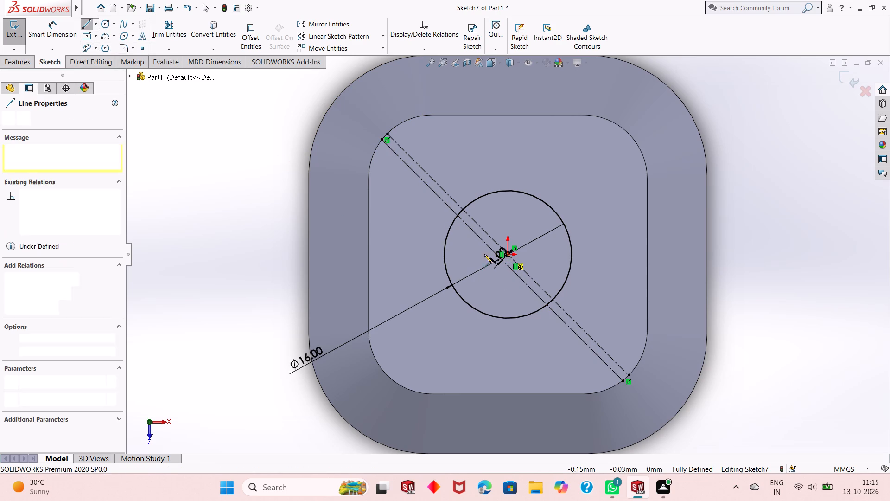
click(386, 375)
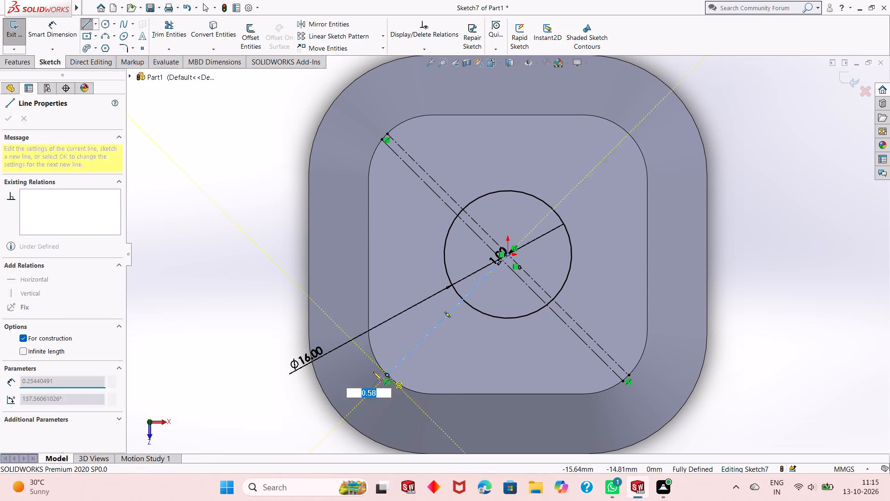
right_click(249, 332)
click(254, 335)
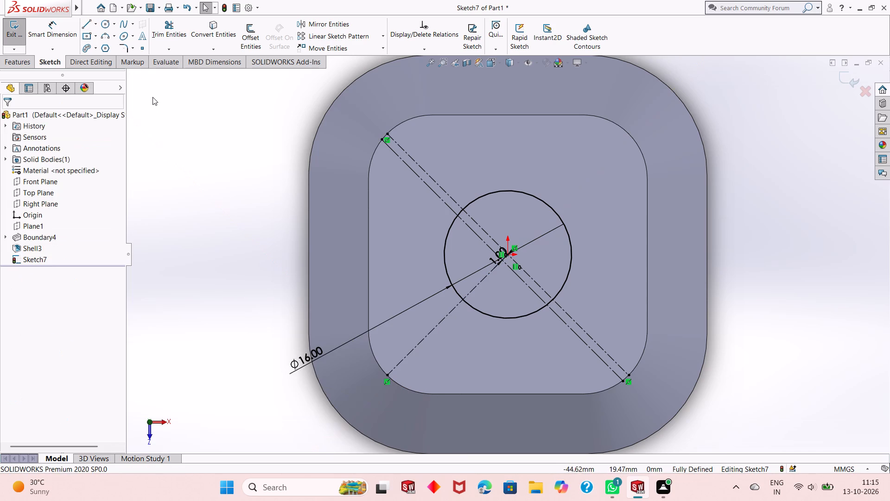
Offset the lower-left centerline bi-directionally by 0.5 mm to create a line on each side.
click(254, 39)
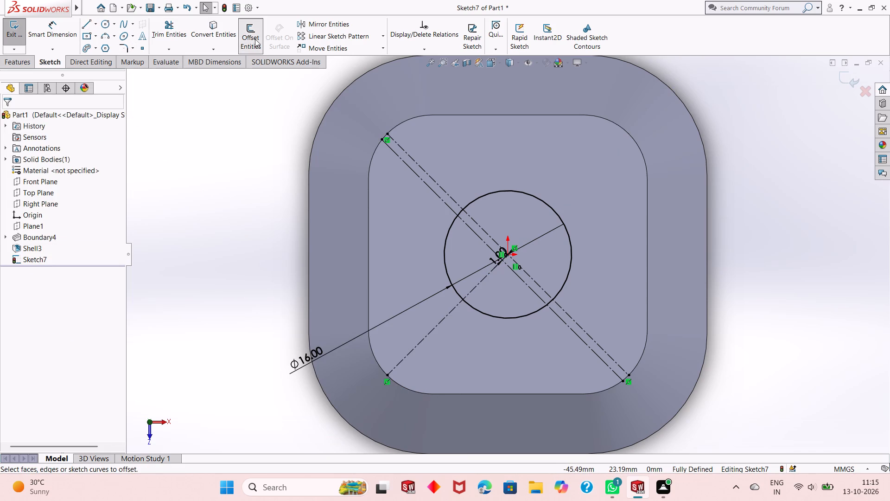
click(426, 336)
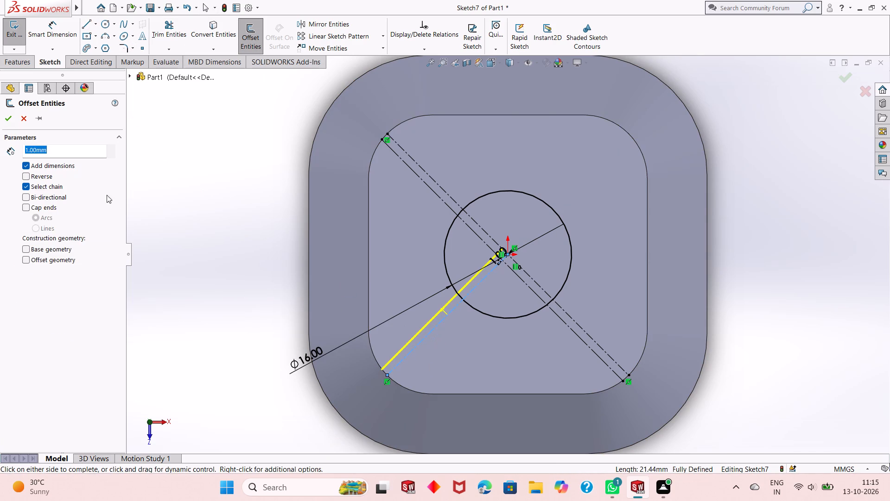
click(40, 196)
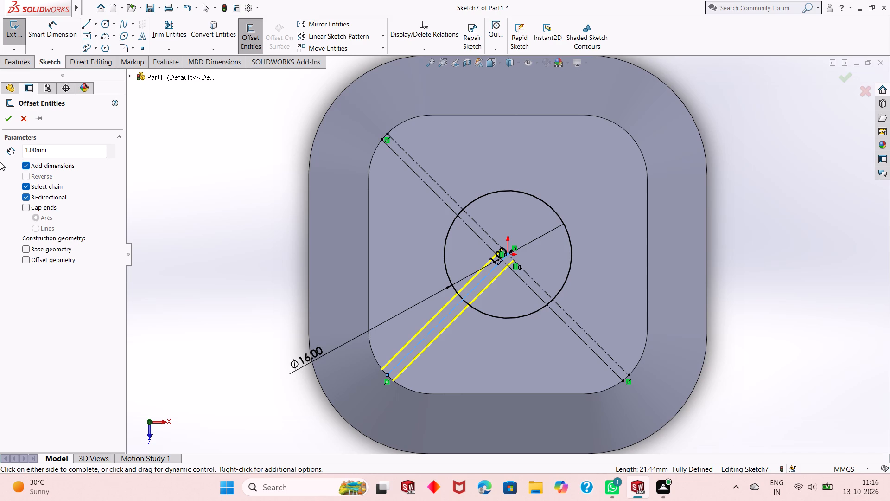
double_click(53, 151)
text(0.5)
key(Return)
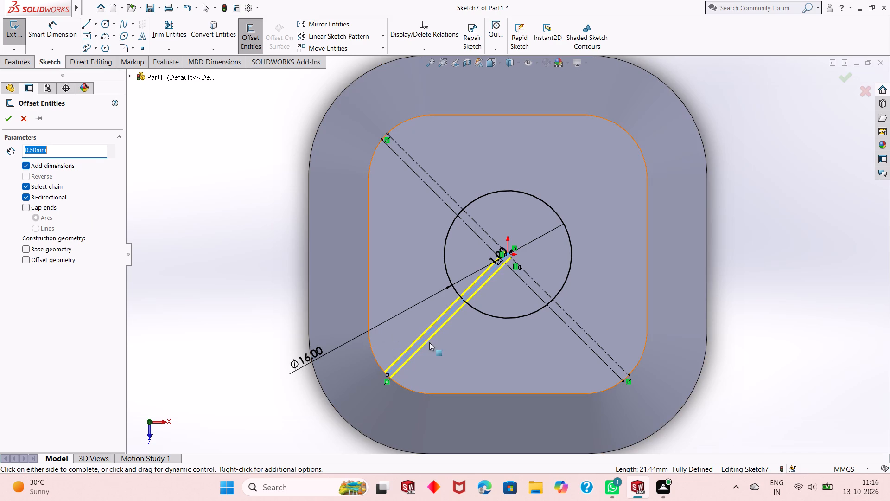
scroll(446, 351, down, 3)
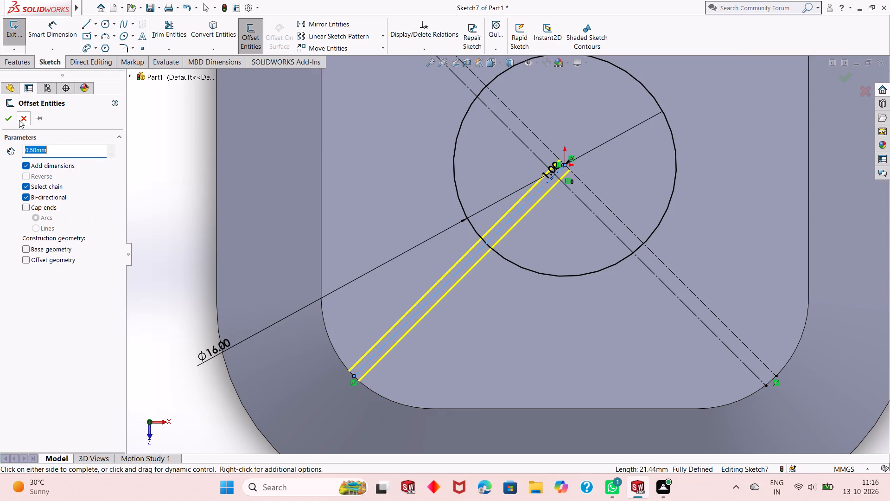
click(7, 120)
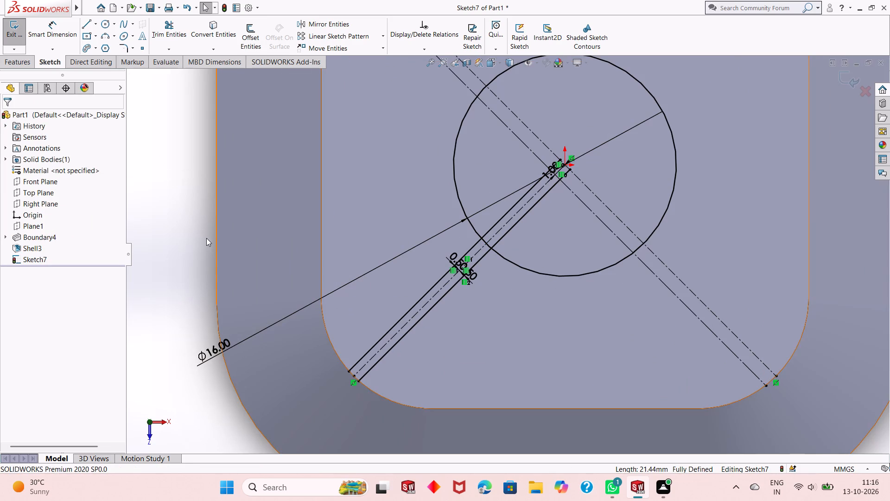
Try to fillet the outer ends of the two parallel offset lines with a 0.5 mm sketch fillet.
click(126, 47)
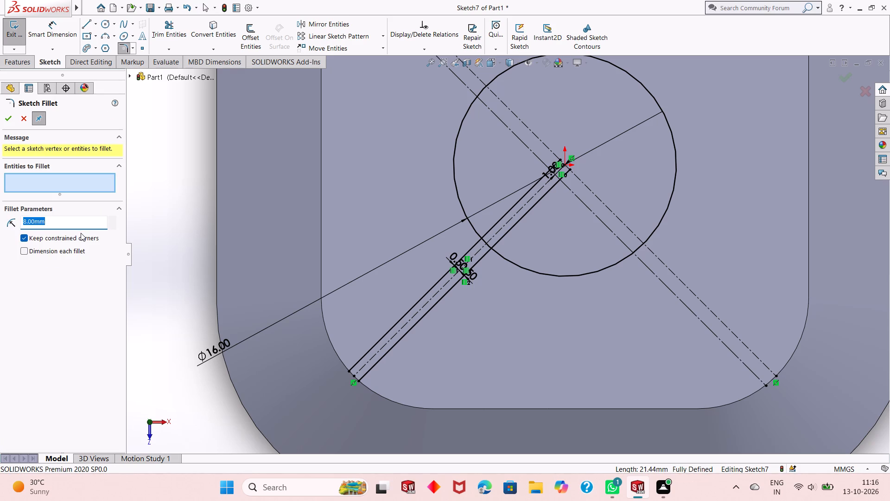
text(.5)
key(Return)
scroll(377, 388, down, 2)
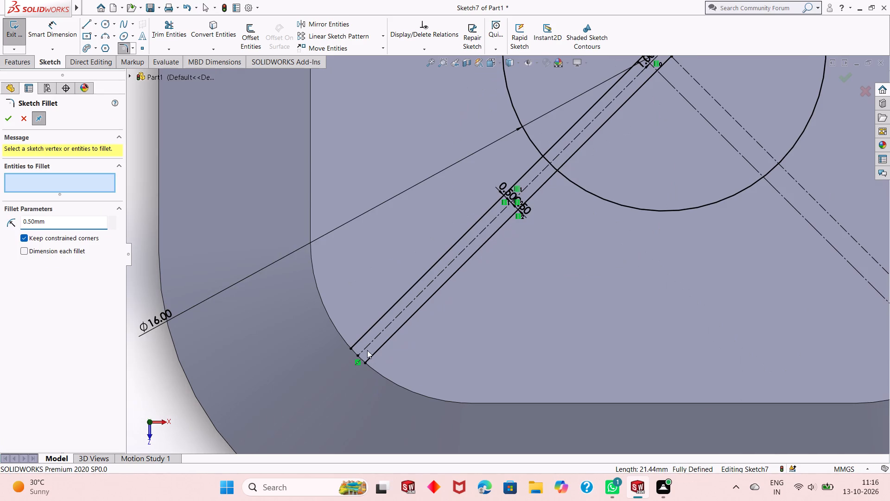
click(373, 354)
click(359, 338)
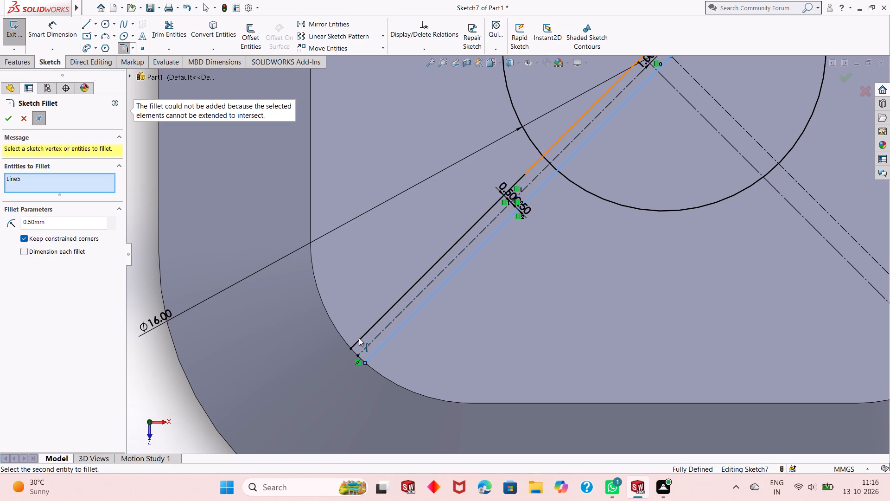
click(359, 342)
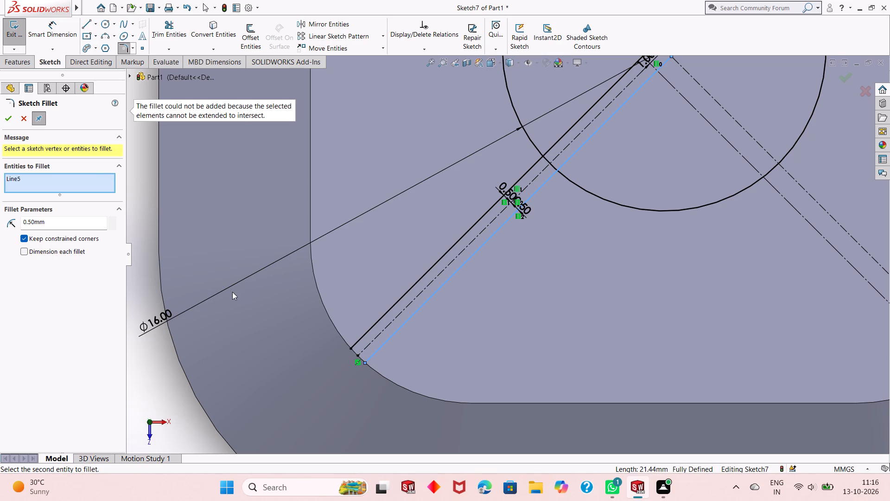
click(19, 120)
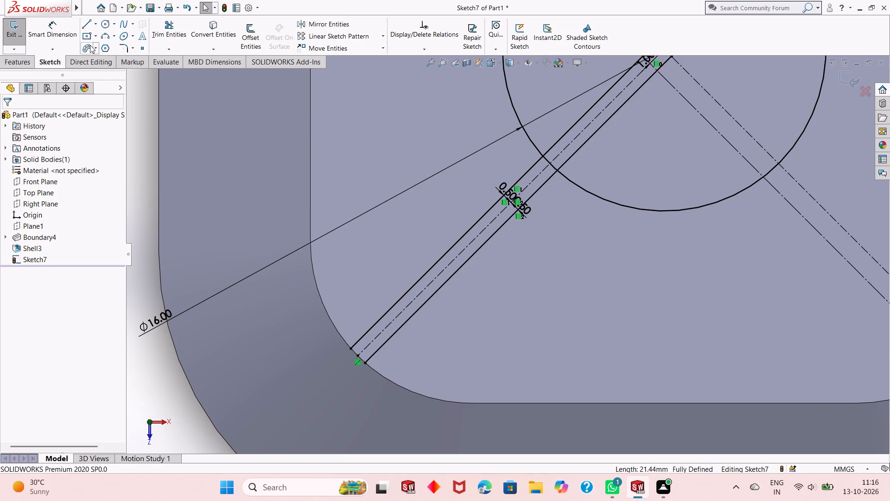
Sketch a three-point arc of about 0.52 mm radius joining the two offset lines near their outer corner end, bulging outward.
click(100, 35)
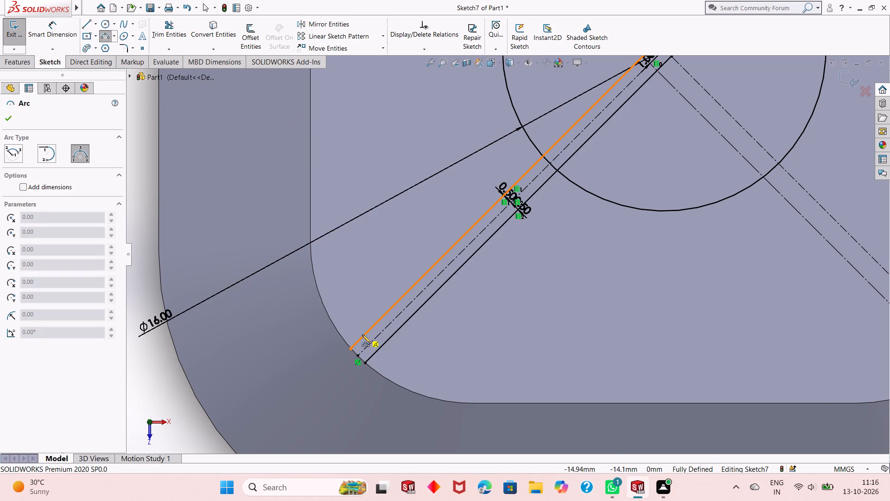
click(363, 335)
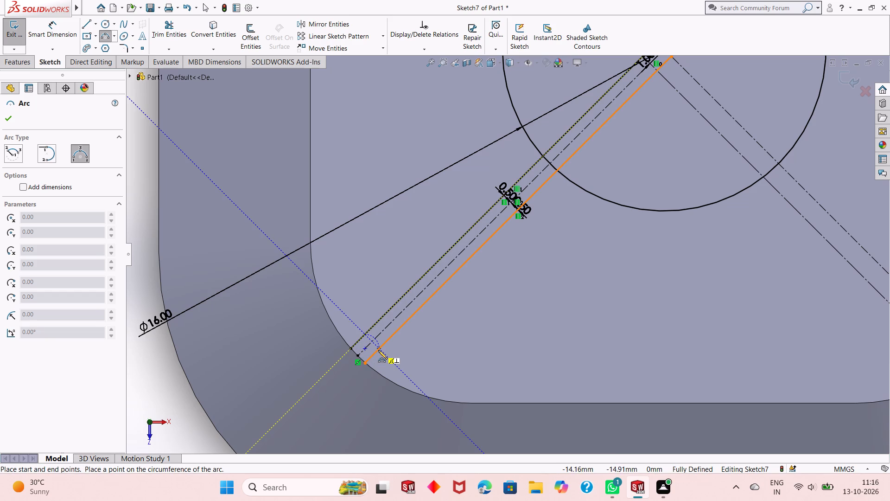
click(378, 350)
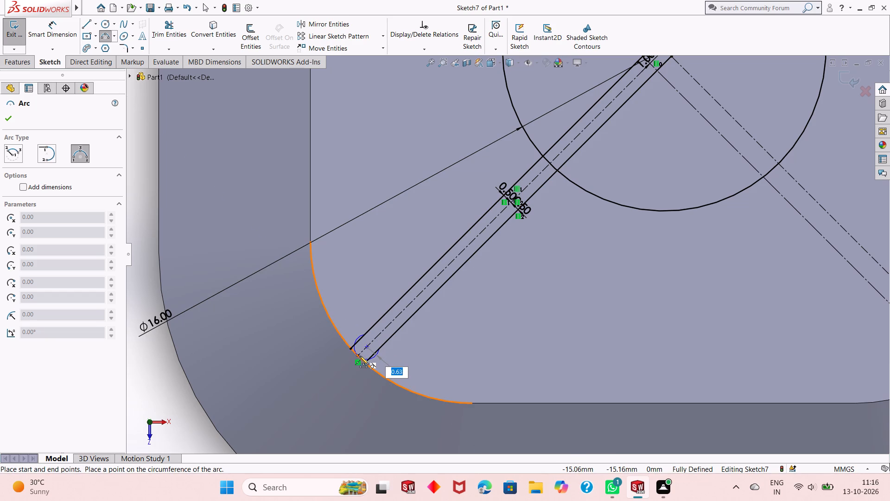
click(364, 352)
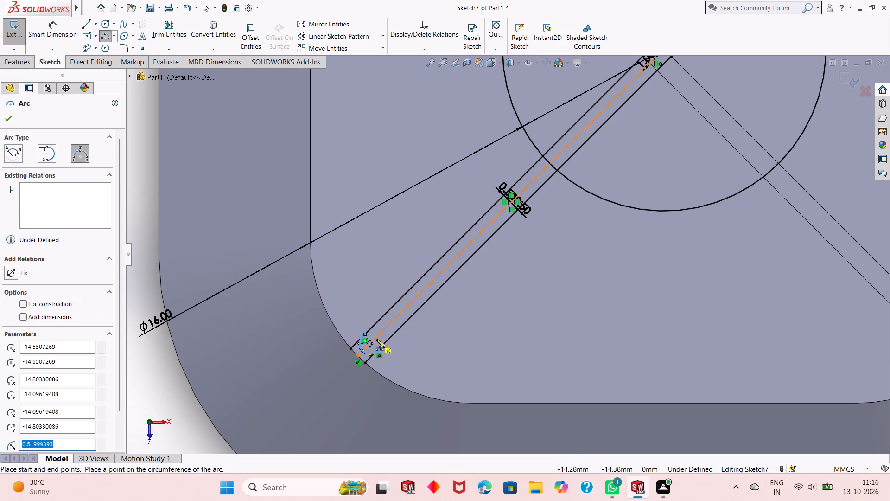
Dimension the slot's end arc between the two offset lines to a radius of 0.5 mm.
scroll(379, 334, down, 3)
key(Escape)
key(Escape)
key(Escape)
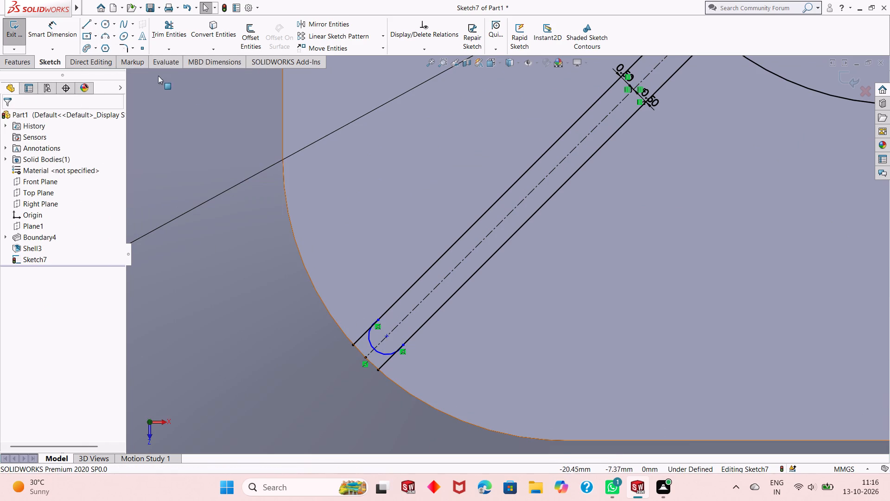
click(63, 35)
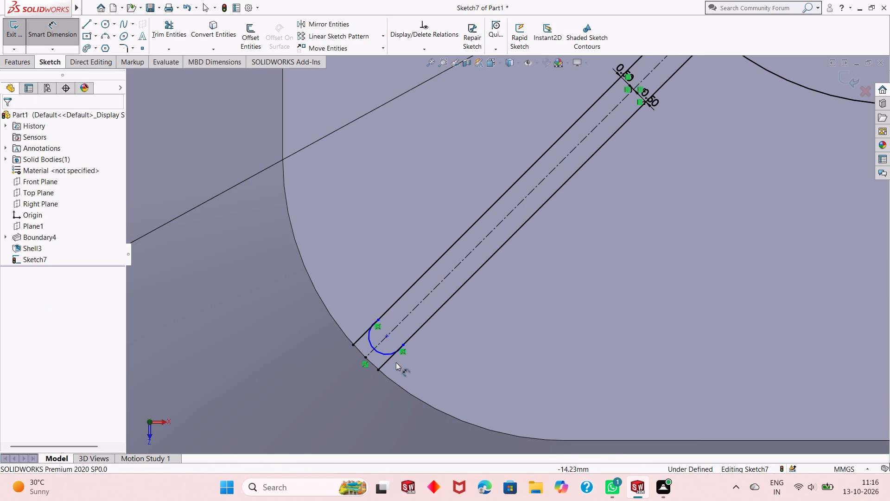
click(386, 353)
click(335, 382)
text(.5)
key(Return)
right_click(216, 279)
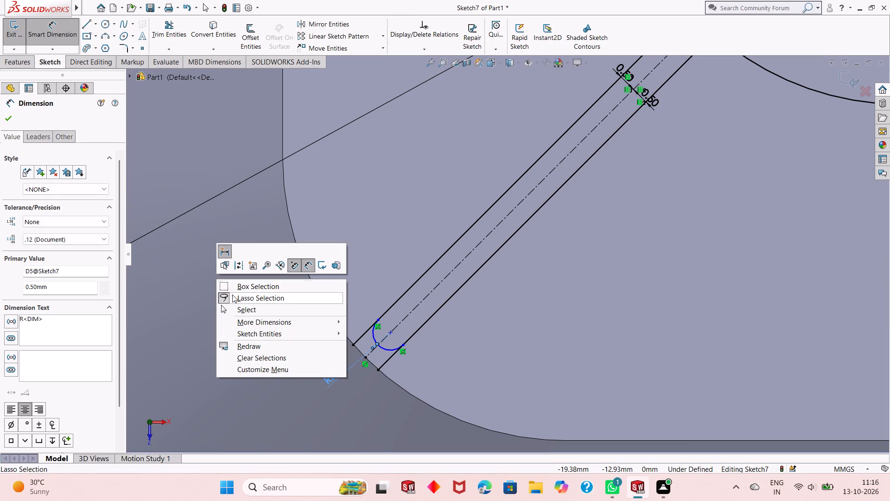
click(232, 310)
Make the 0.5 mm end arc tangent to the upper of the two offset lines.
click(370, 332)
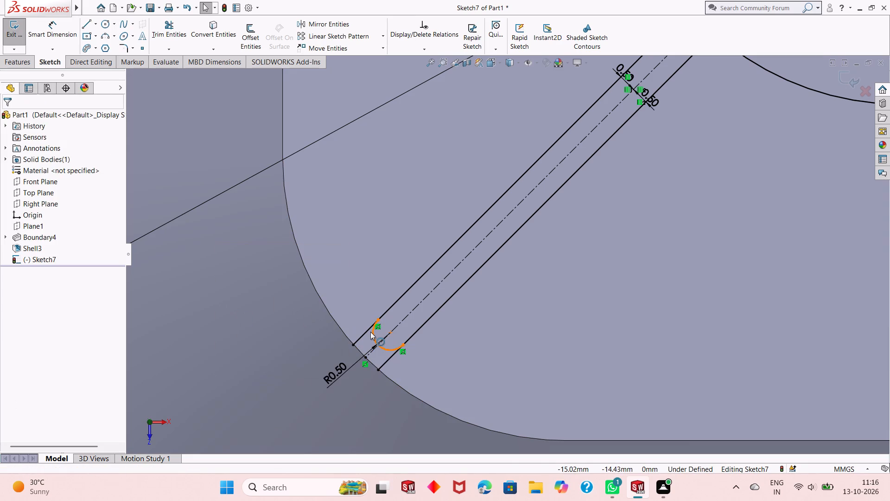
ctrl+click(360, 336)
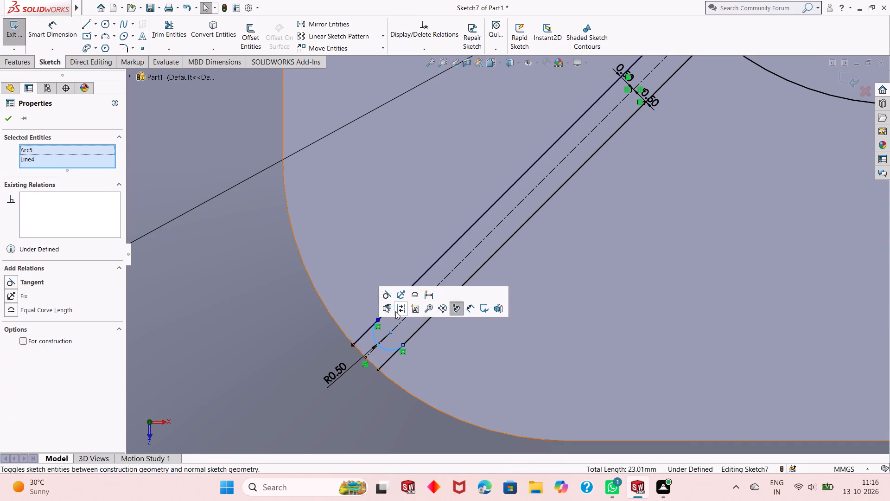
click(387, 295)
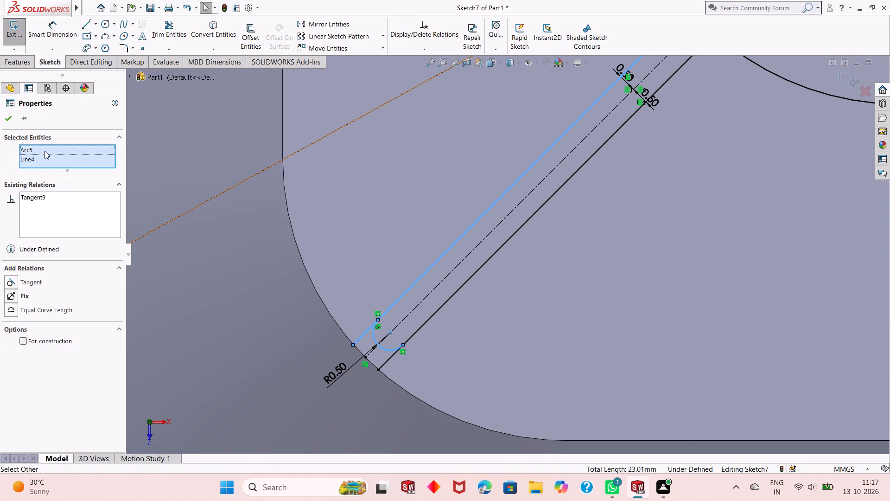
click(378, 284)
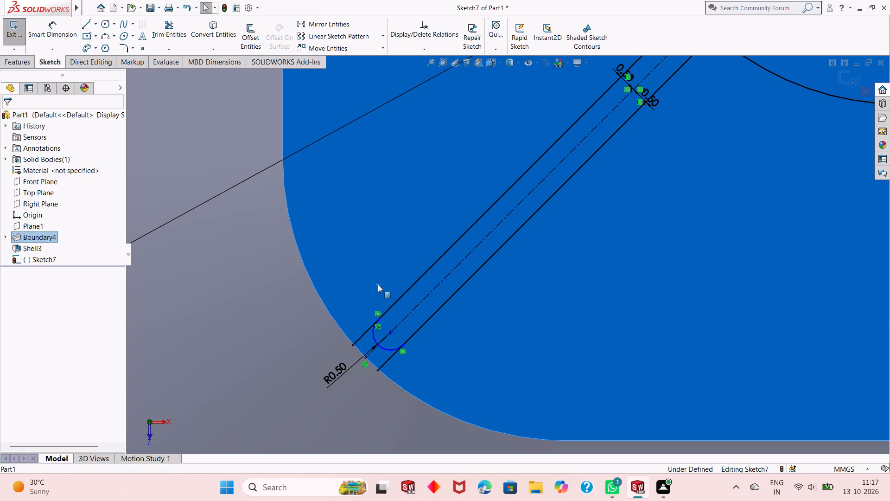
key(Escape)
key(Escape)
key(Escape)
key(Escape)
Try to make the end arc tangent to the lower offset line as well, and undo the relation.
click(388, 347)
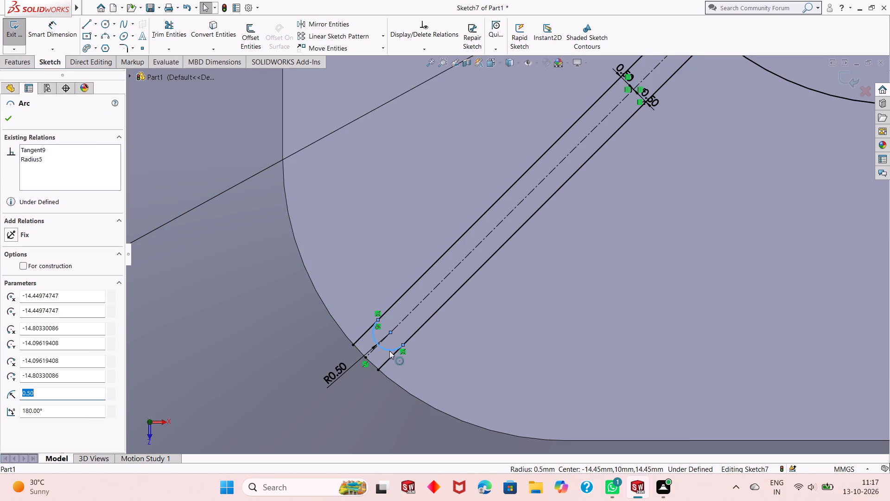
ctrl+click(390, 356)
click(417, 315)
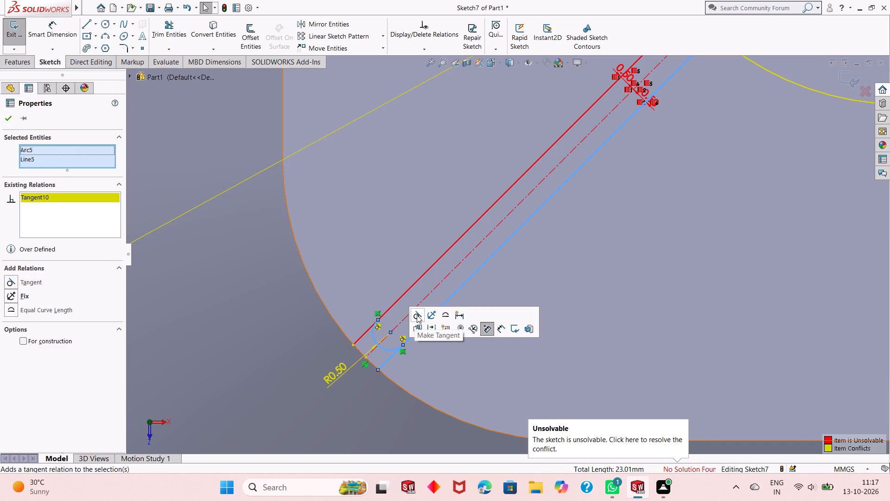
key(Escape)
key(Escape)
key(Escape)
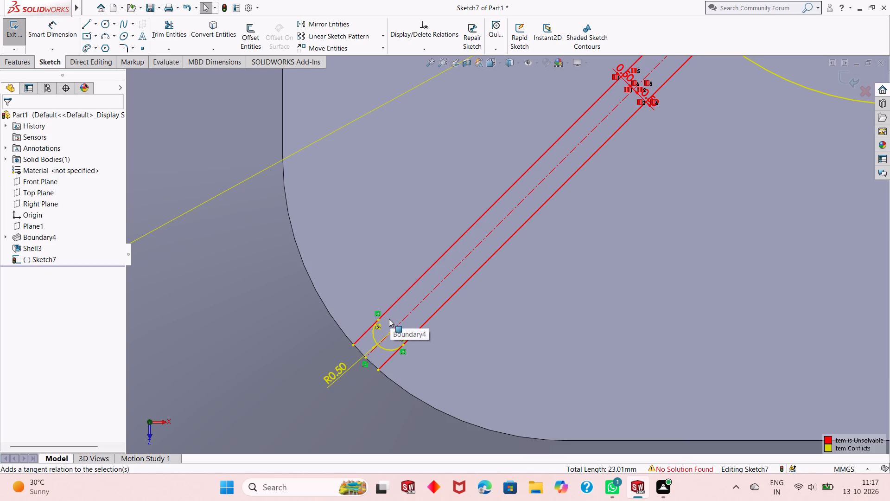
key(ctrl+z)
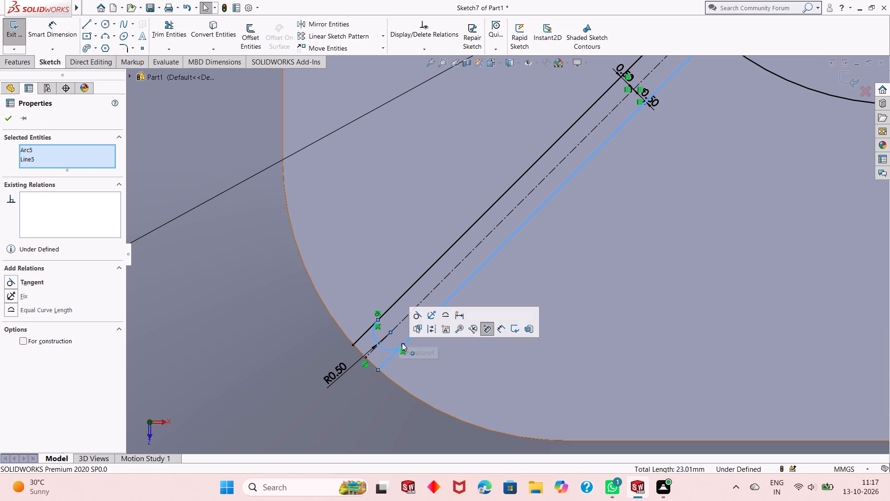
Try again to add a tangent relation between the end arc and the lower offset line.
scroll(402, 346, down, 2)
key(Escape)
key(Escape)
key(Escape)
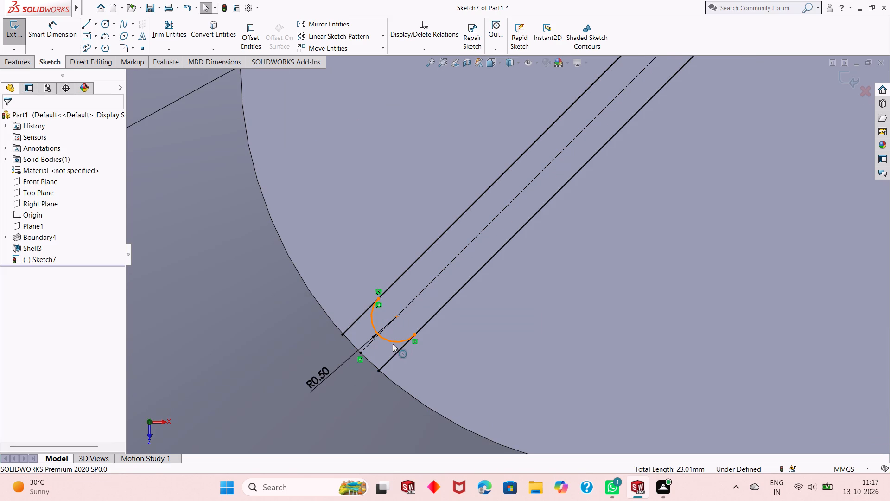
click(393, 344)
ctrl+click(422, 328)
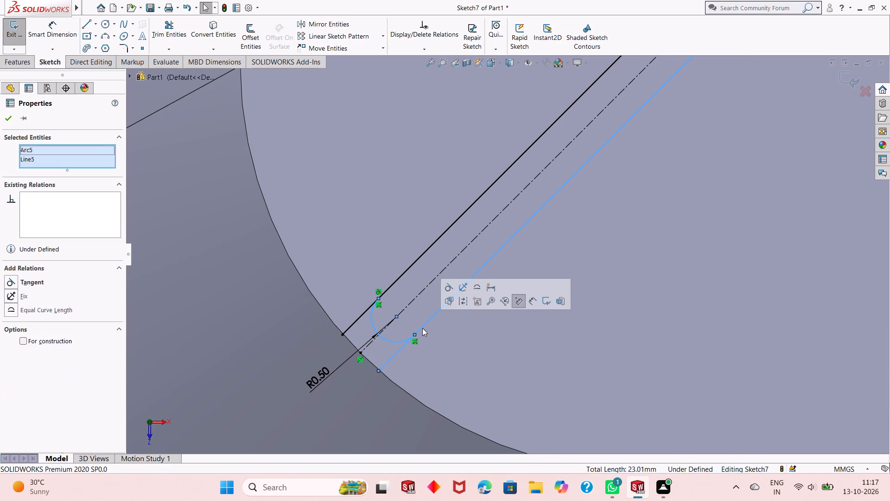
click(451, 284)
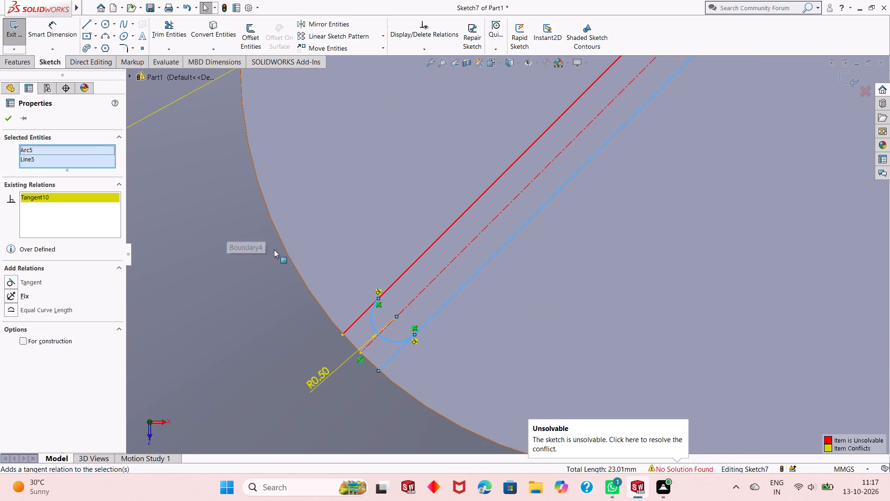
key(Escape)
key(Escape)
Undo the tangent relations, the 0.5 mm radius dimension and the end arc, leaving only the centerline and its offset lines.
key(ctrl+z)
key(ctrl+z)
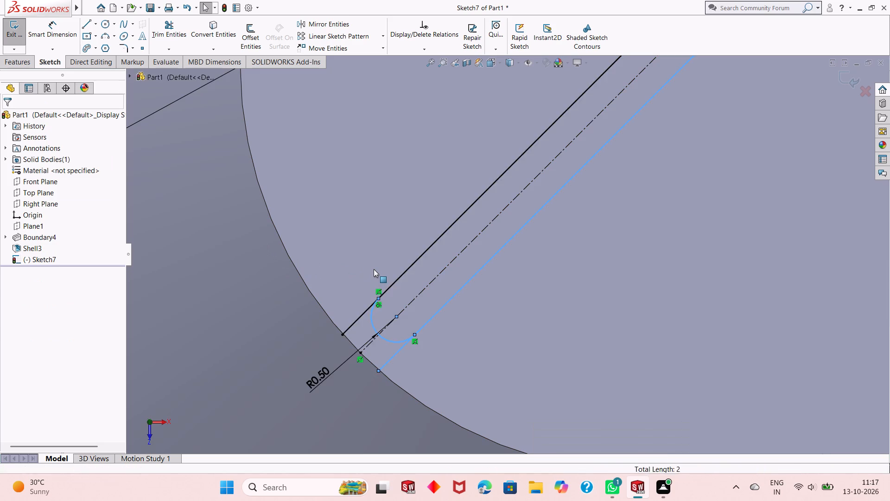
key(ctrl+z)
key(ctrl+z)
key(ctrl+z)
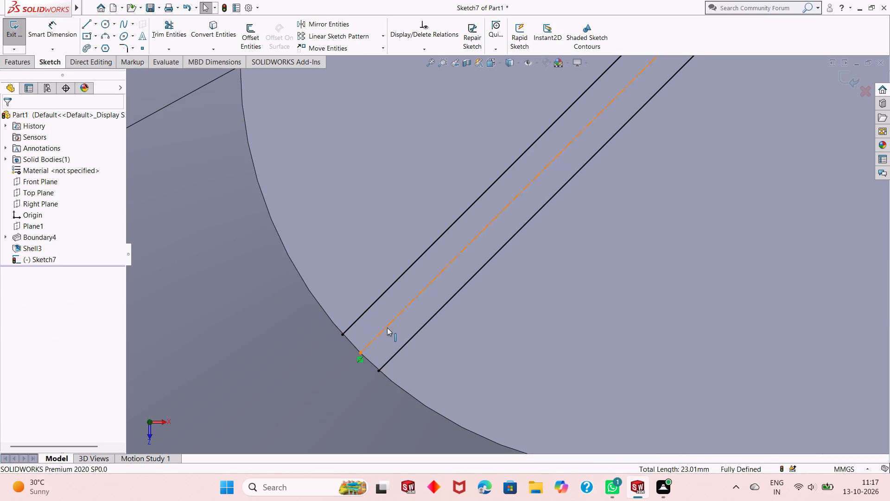
Sketch a three-point arc of about 0.53 mm radius joining the two offset lines near the corner, bulging to the centerline's outer end.
scroll(387, 328, up, 1)
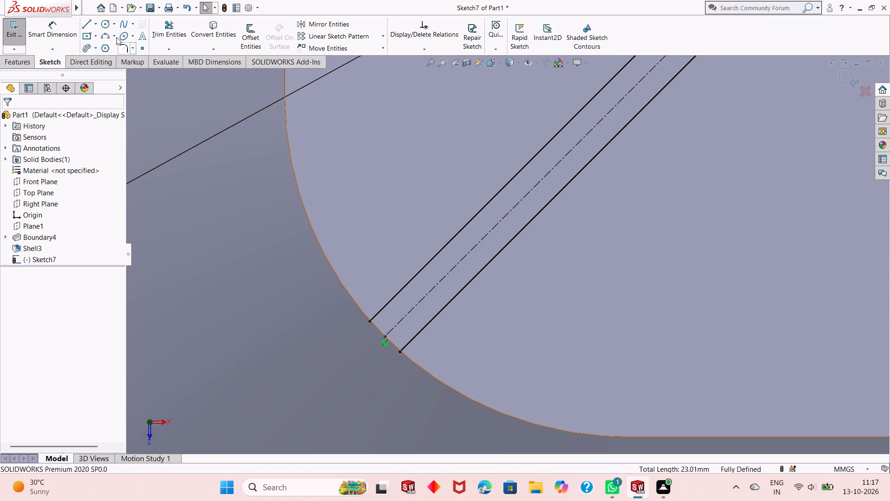
click(112, 36)
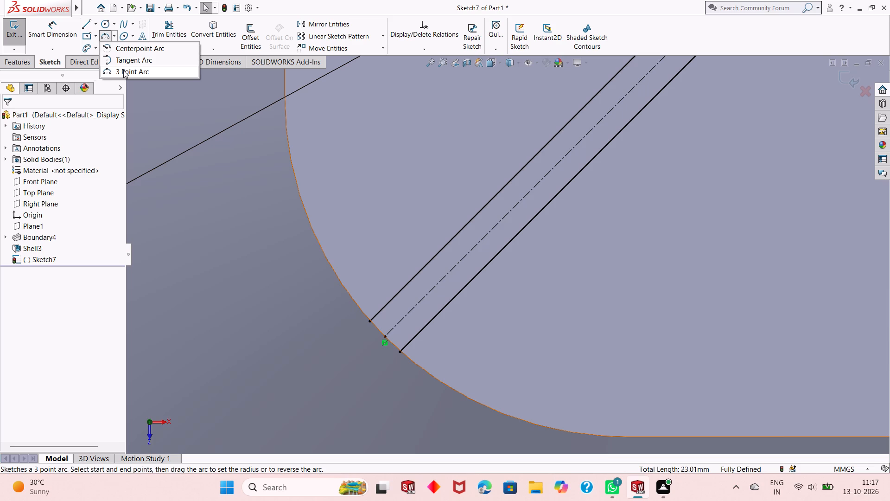
click(123, 70)
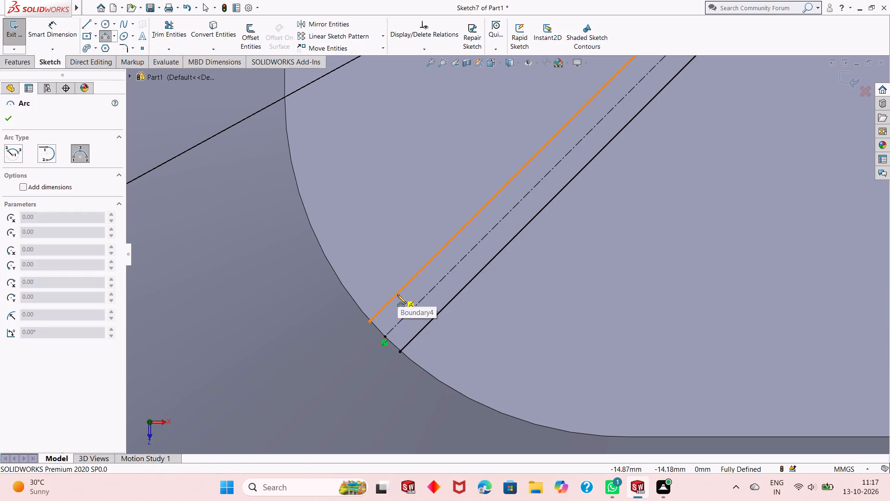
click(390, 299)
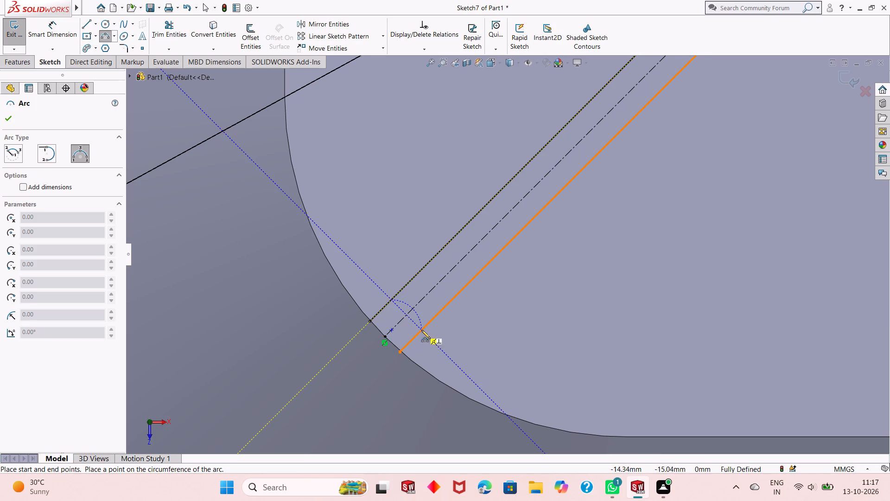
click(421, 329)
click(384, 337)
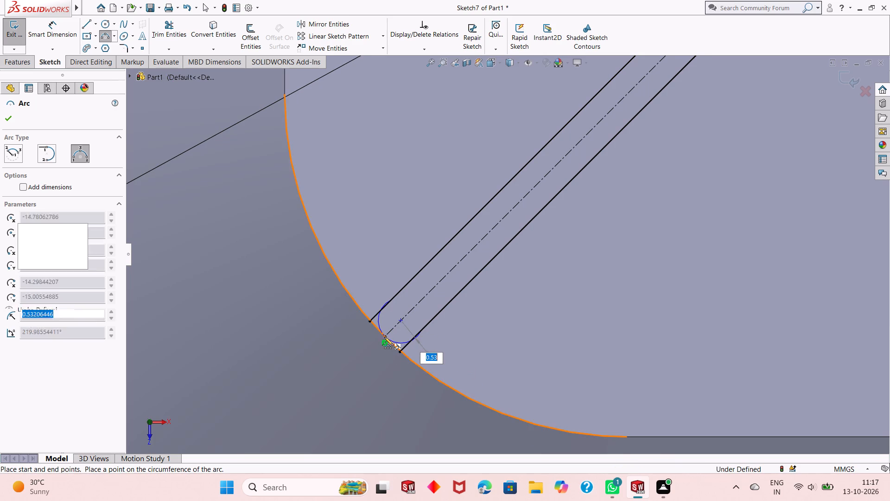
right_click(308, 297)
click(328, 307)
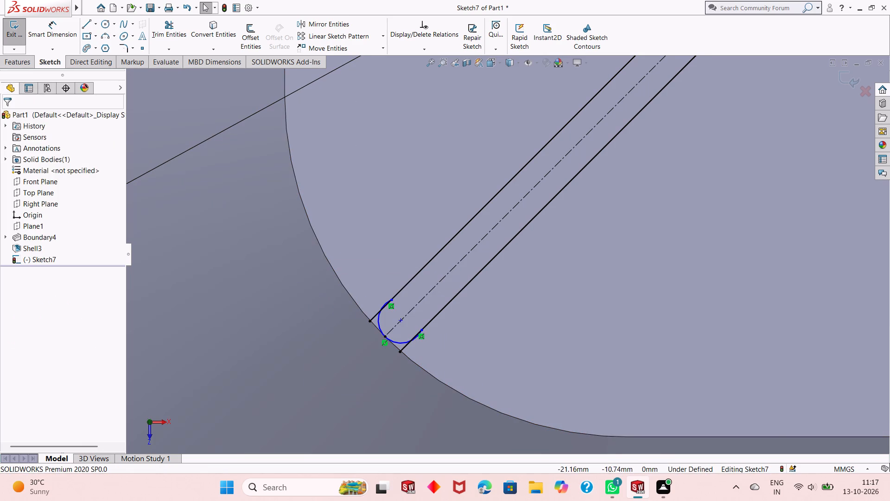
Dimension the new end arc to a radius of 0.5 mm.
click(41, 42)
click(397, 343)
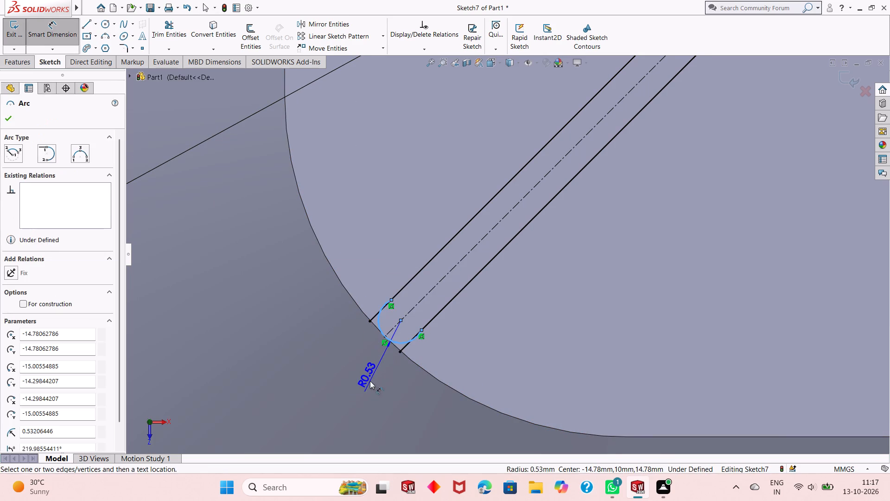
click(370, 382)
text(.5)
key(Return)
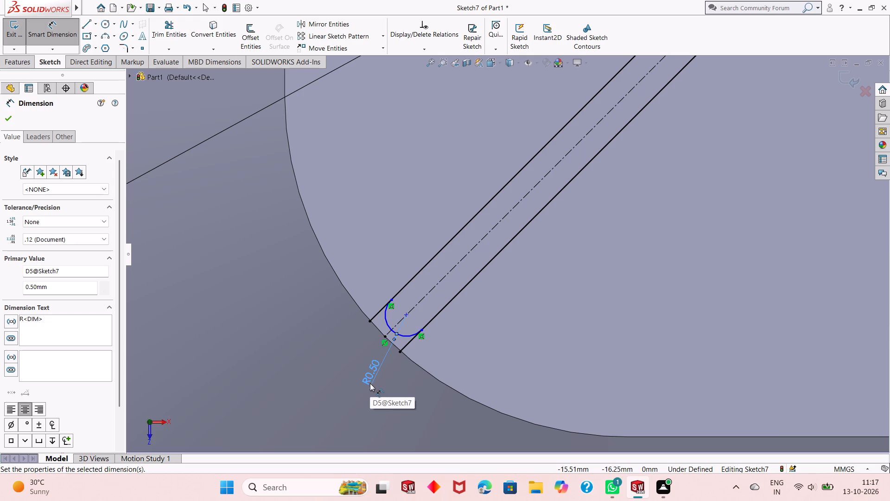
key(Escape)
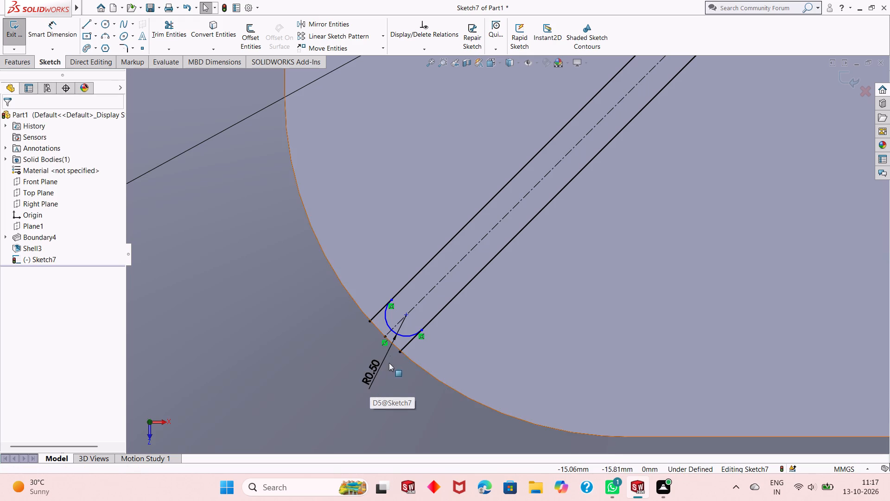
key(Escape)
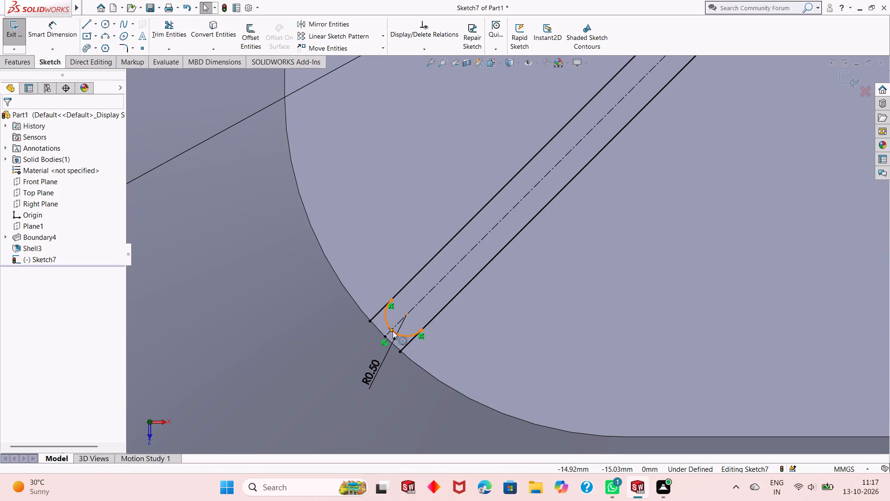
Make the midpoint of the 0.5 mm end arc coincident with the diagonal centerline.
click(392, 331)
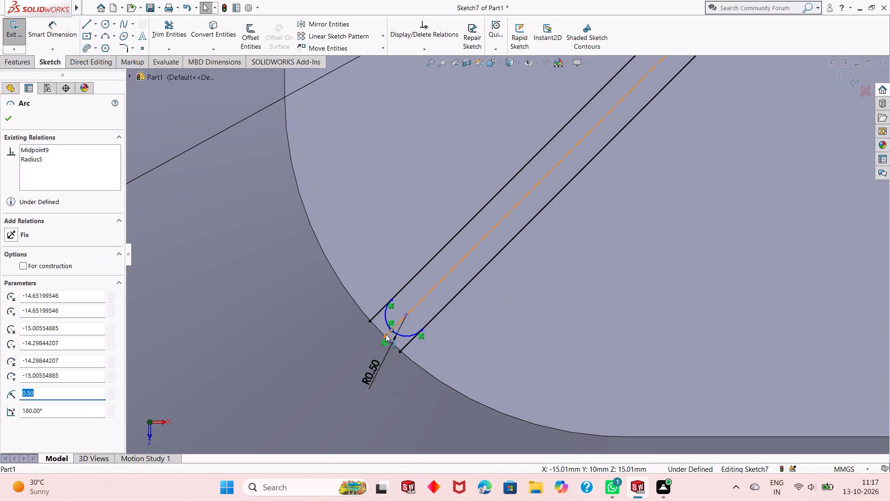
ctrl+click(386, 334)
click(423, 290)
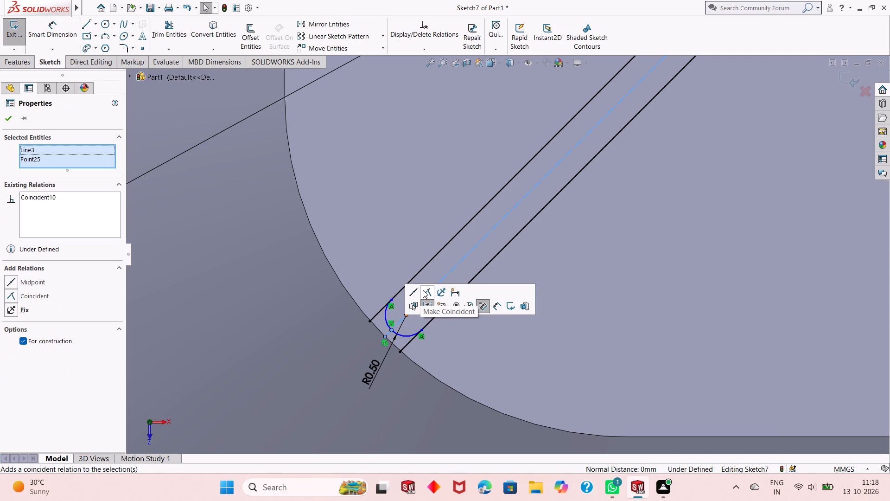
click(425, 291)
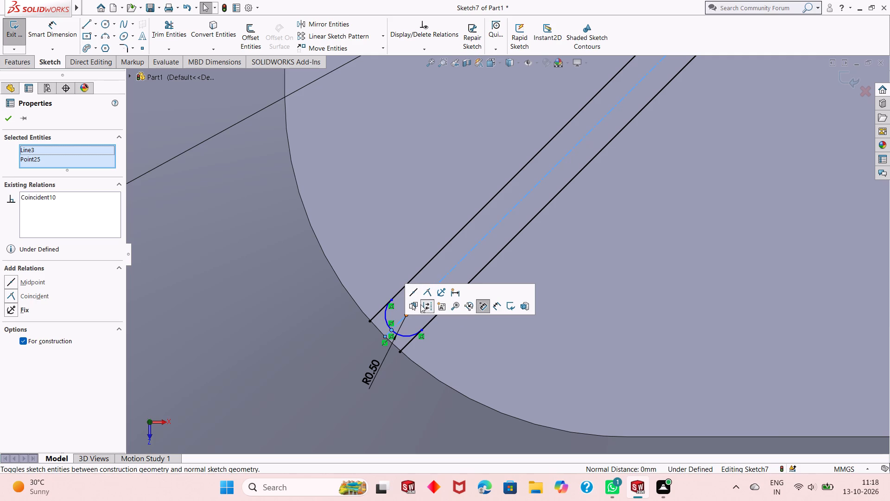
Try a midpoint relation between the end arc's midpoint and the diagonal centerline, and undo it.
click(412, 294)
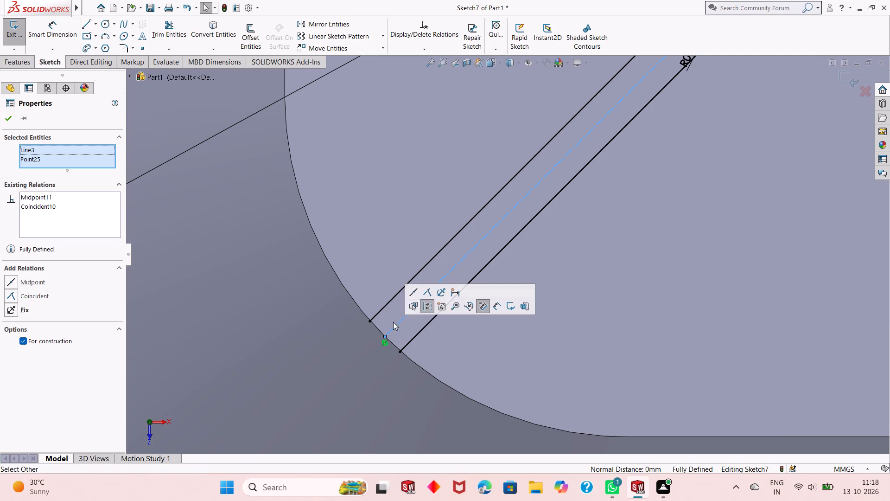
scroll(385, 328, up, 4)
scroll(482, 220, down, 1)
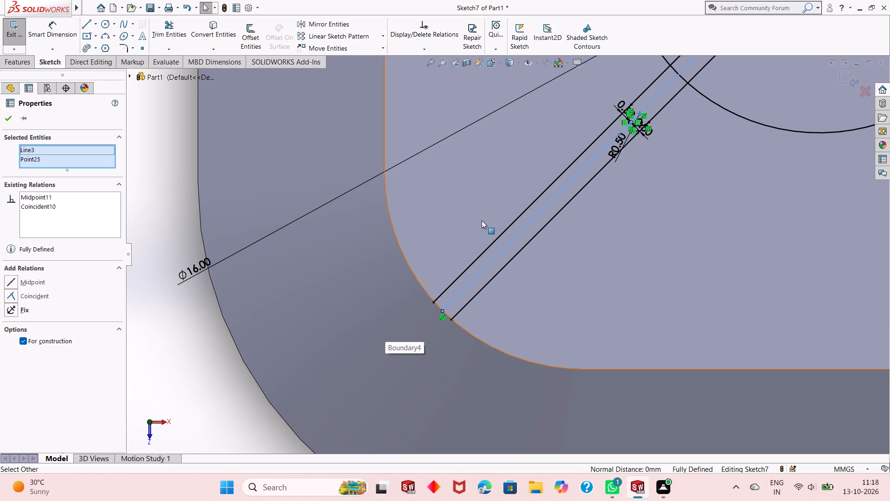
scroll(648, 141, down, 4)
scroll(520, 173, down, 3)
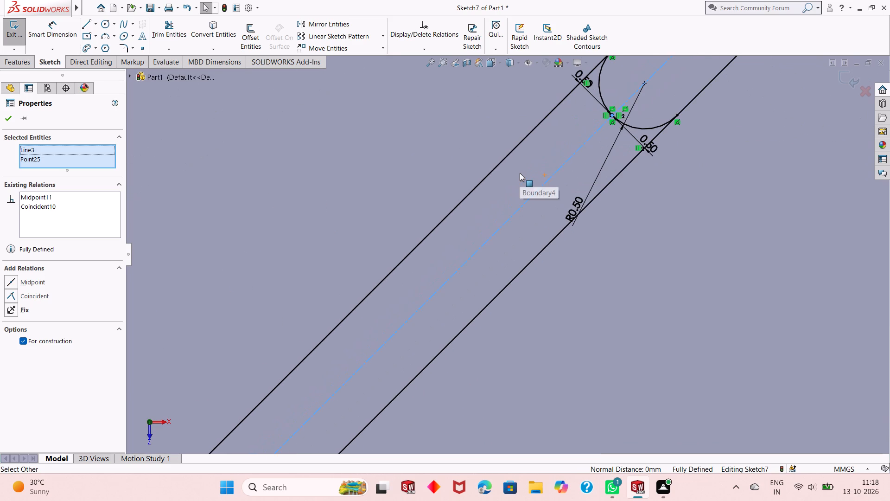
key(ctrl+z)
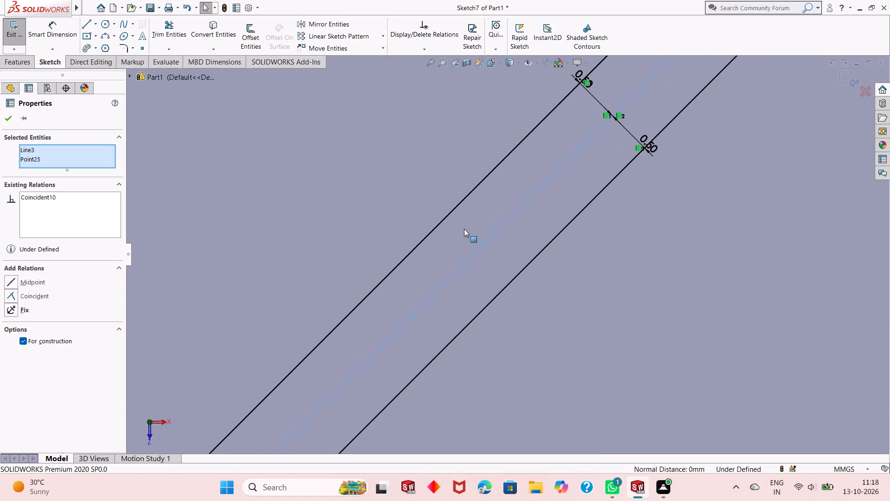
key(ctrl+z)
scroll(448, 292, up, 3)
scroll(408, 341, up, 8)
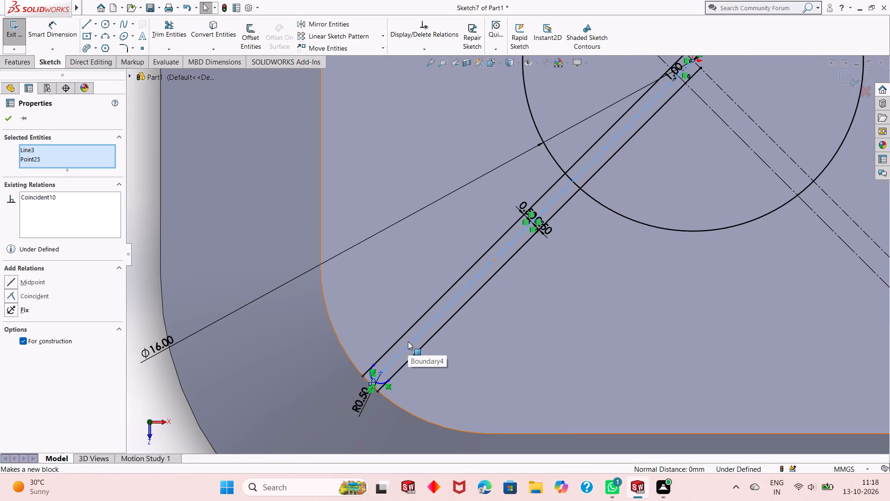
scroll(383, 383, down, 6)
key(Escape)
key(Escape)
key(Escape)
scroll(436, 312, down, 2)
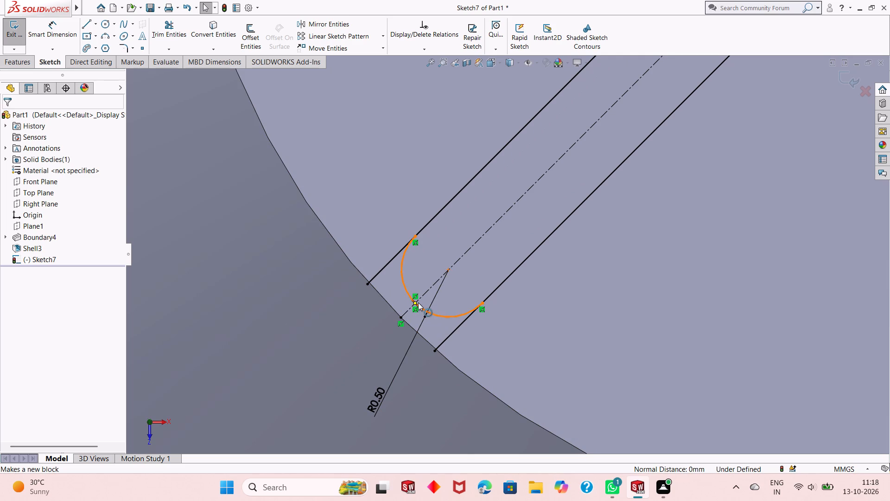
Make the midpoint of the 0.5 mm end arc coincident with the outer end of the diagonal centerline.
click(416, 302)
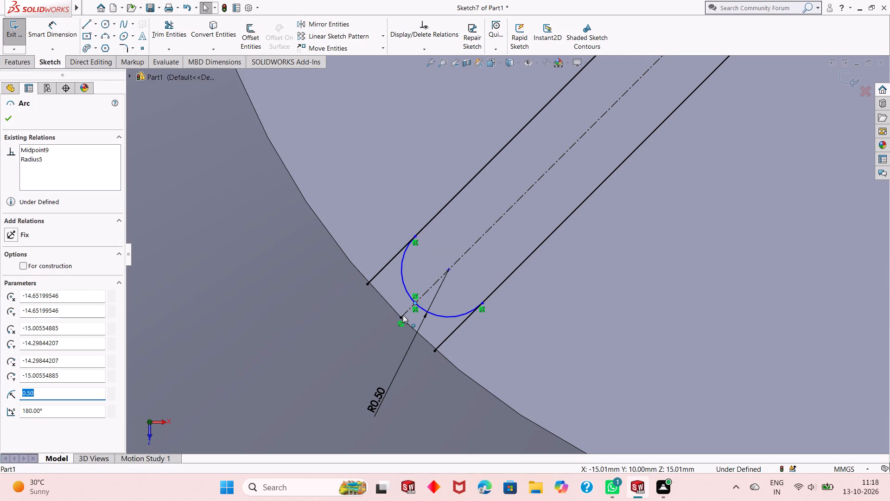
ctrl+click(402, 316)
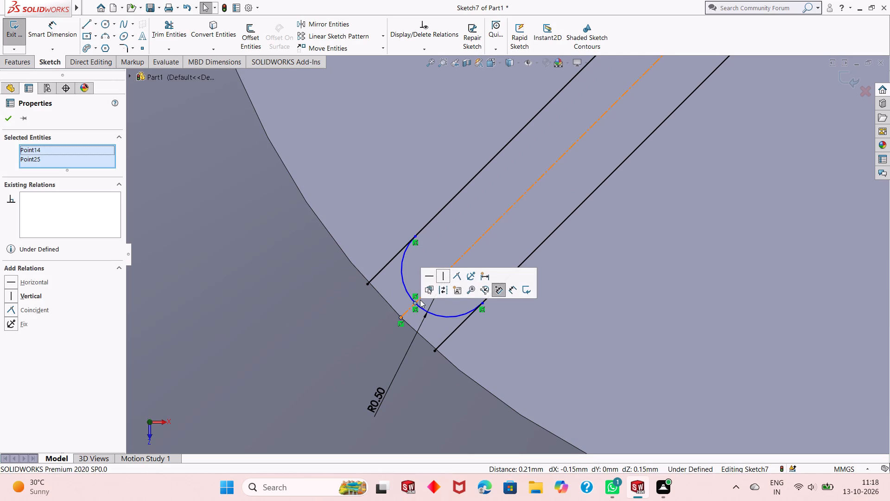
click(19, 308)
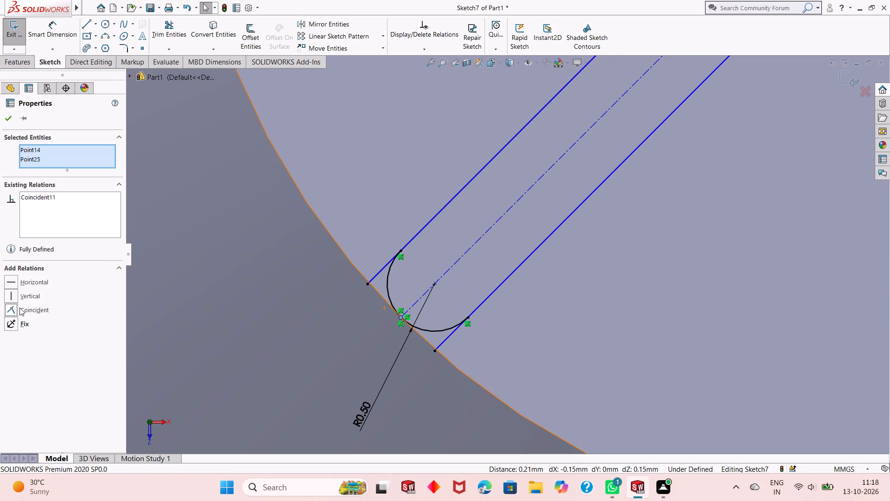
click(6, 117)
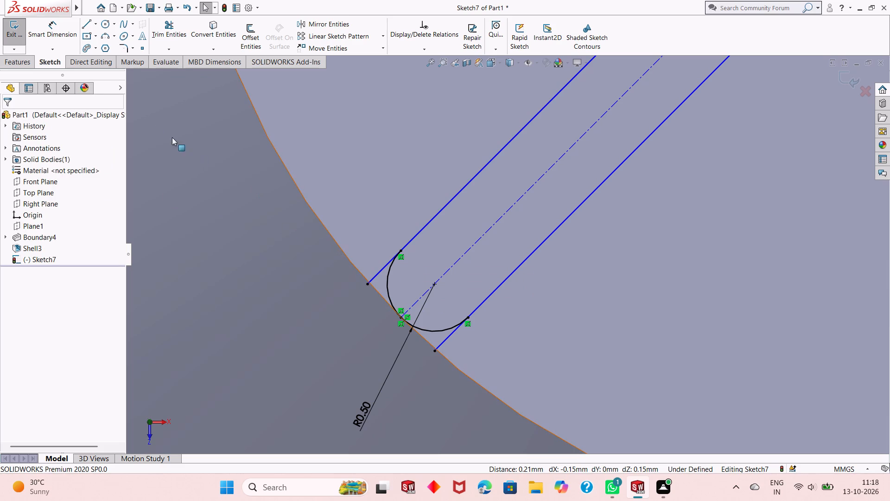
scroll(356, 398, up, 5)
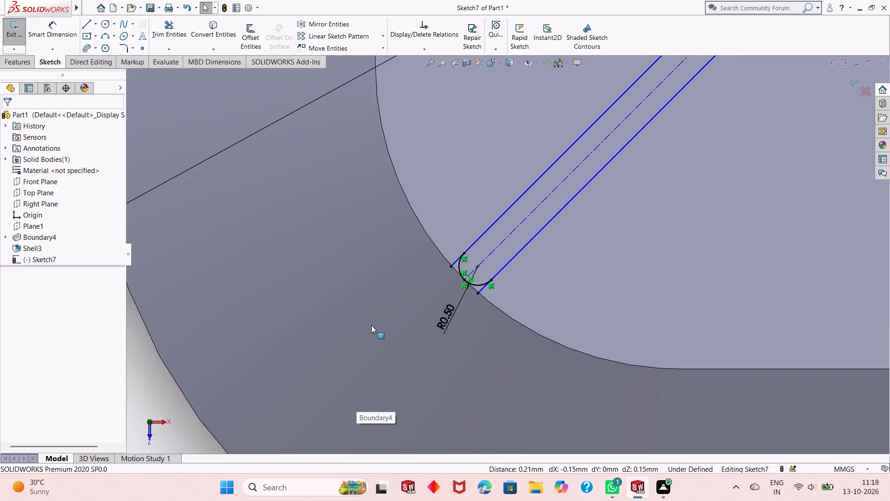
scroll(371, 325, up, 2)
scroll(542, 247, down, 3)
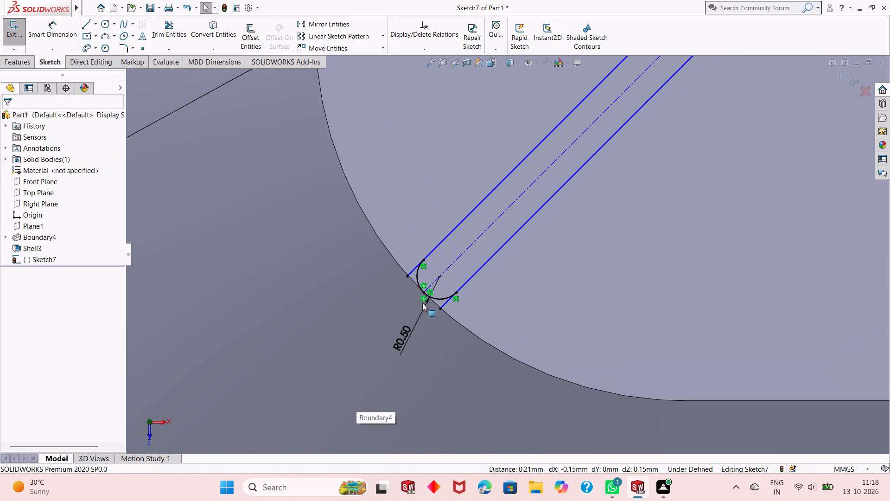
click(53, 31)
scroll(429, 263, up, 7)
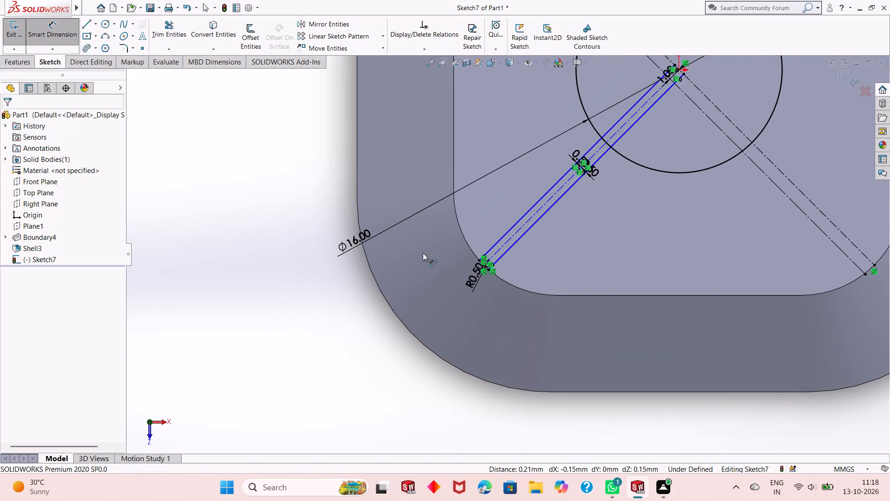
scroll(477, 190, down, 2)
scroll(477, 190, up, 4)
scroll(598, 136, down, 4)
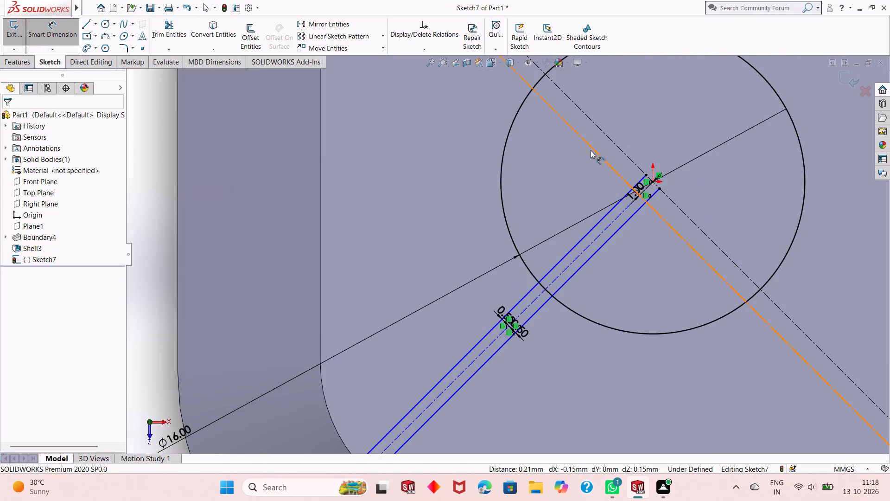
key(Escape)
Delete the 0.50 mm offset dimension between the diagonal centerline and the upper slot line.
scroll(643, 181, down, 4)
scroll(508, 272, up, 4)
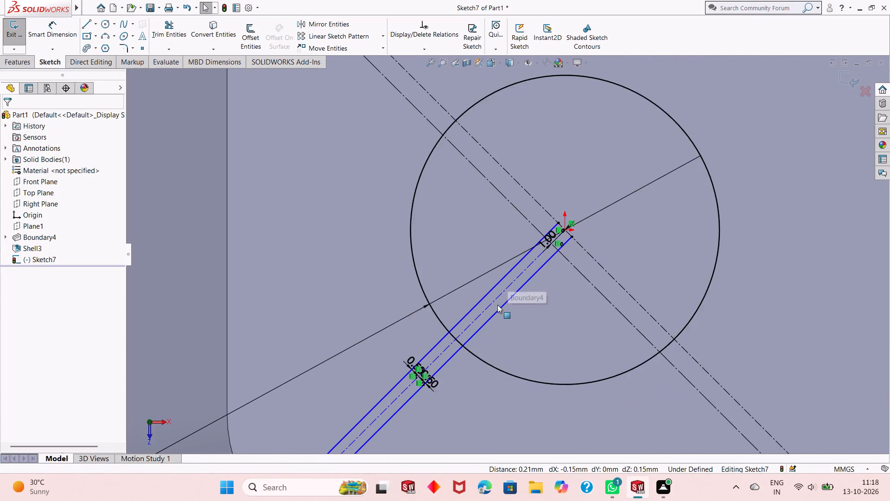
scroll(496, 308, up, 1)
scroll(410, 353, up, 1)
scroll(429, 388, up, 1)
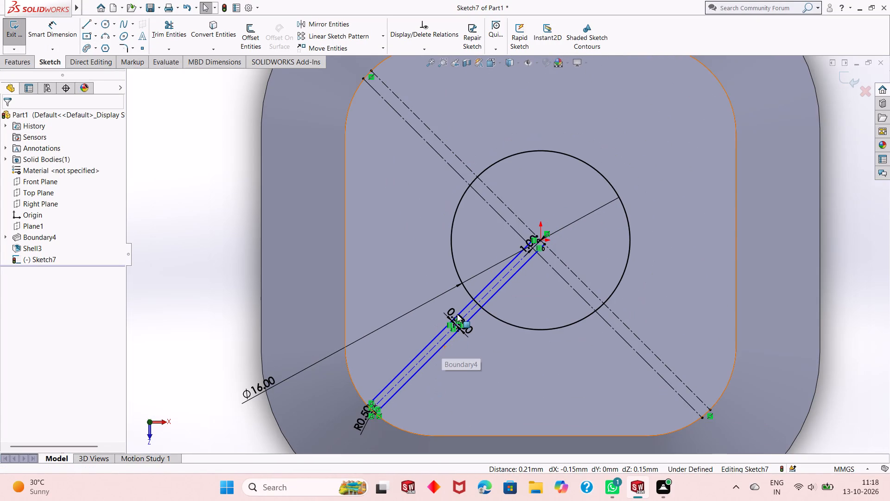
scroll(457, 314, down, 1)
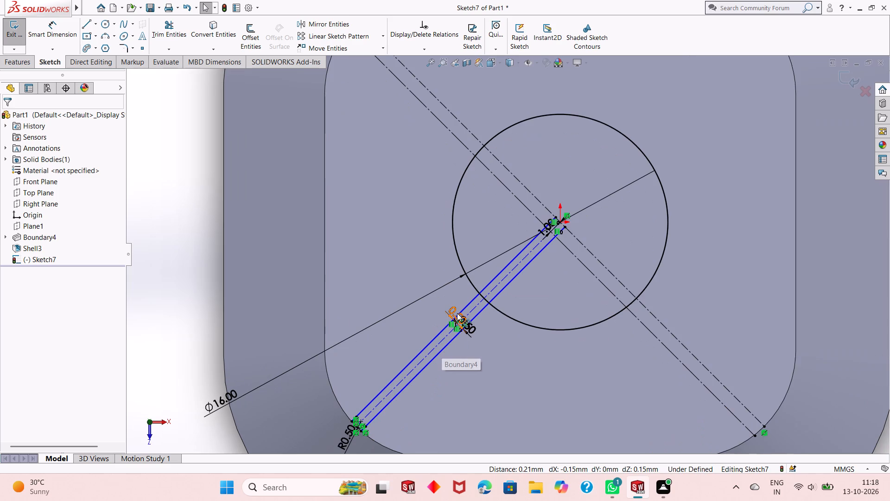
scroll(479, 301, down, 8)
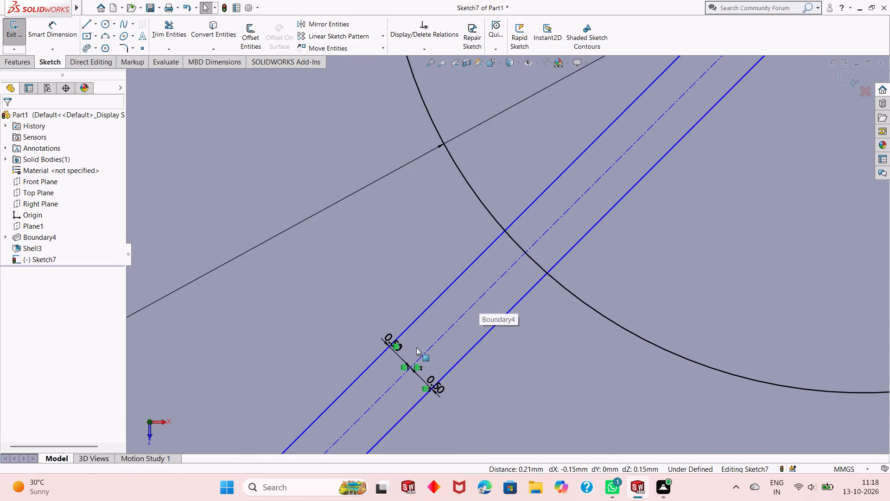
scroll(407, 353, down, 7)
right_click(427, 257)
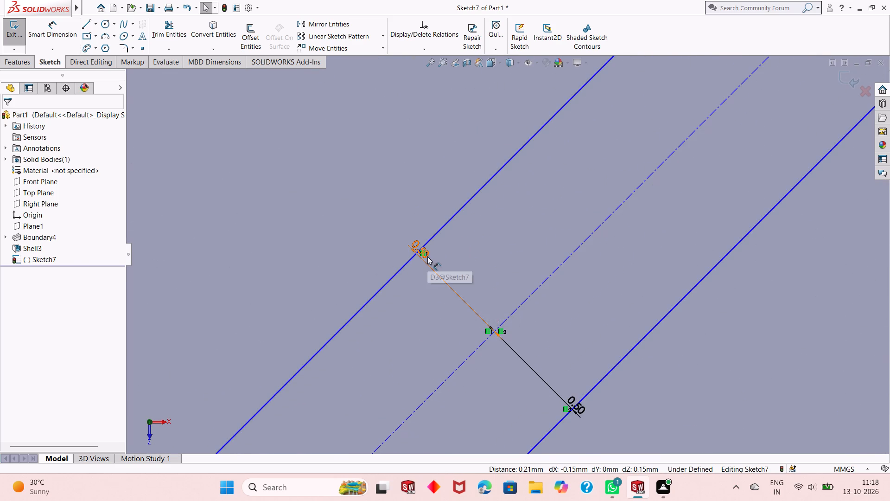
click(463, 347)
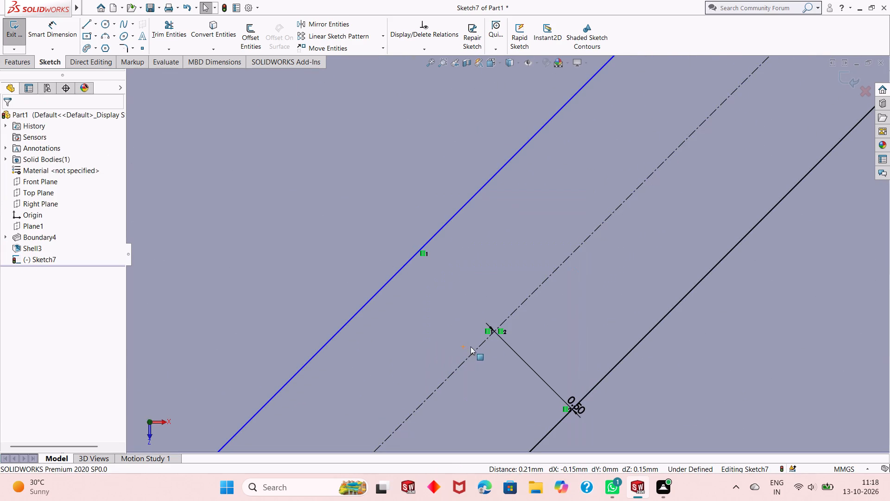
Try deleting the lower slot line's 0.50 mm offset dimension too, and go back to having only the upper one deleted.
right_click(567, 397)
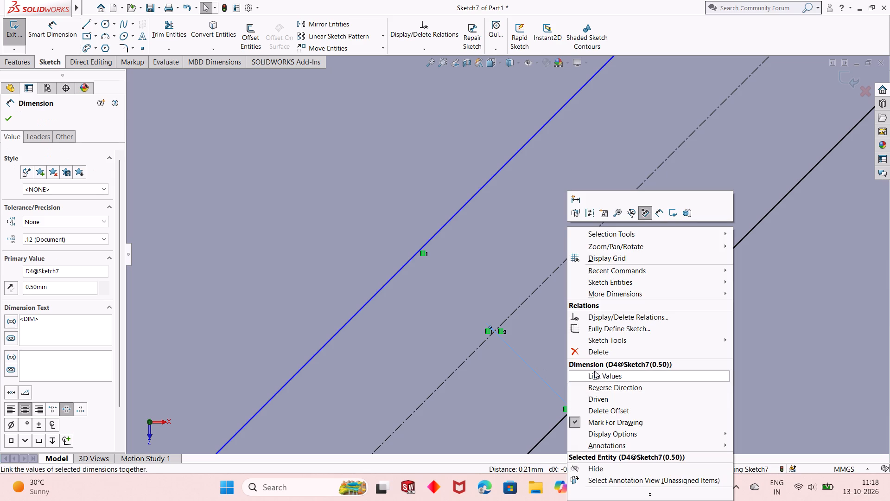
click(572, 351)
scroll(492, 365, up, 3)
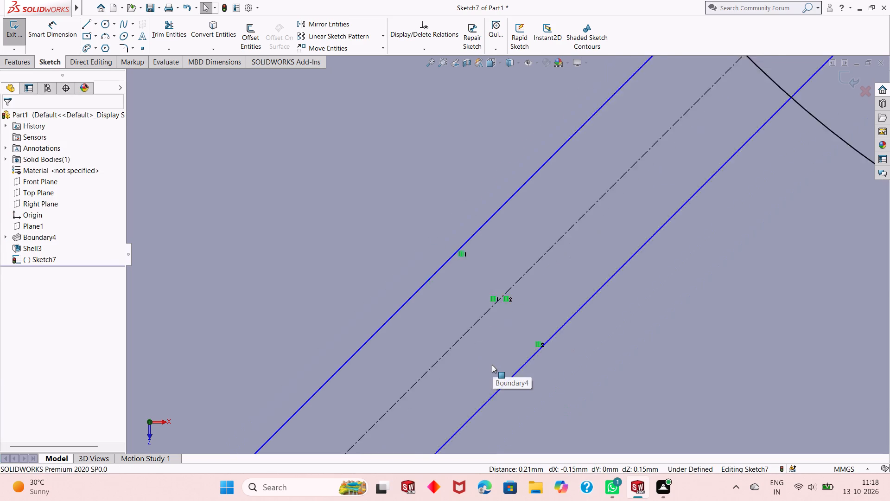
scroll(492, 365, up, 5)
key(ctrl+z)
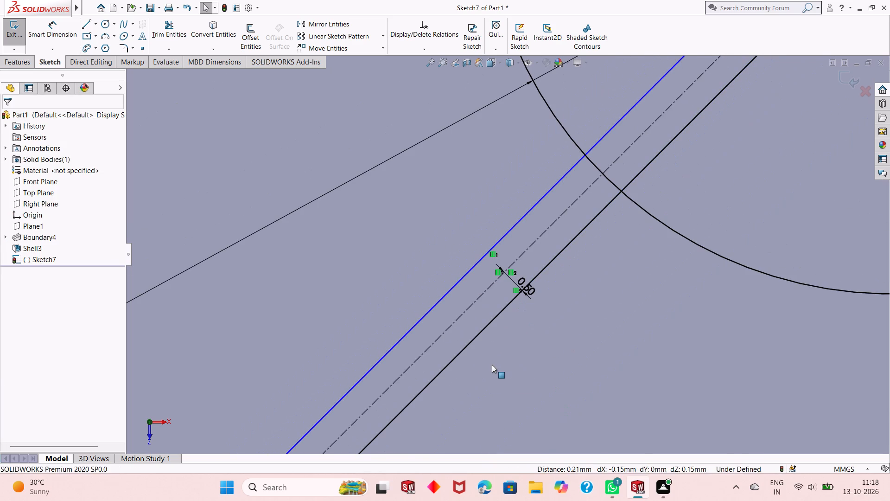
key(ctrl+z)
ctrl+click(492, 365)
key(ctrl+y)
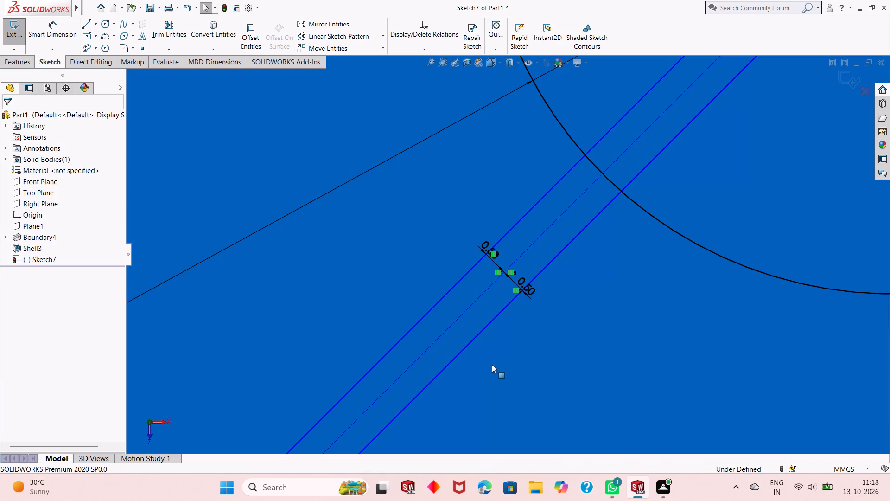
Add a tangent relation between the 0.5 mm end arc and the upper slot line.
scroll(474, 382, up, 5)
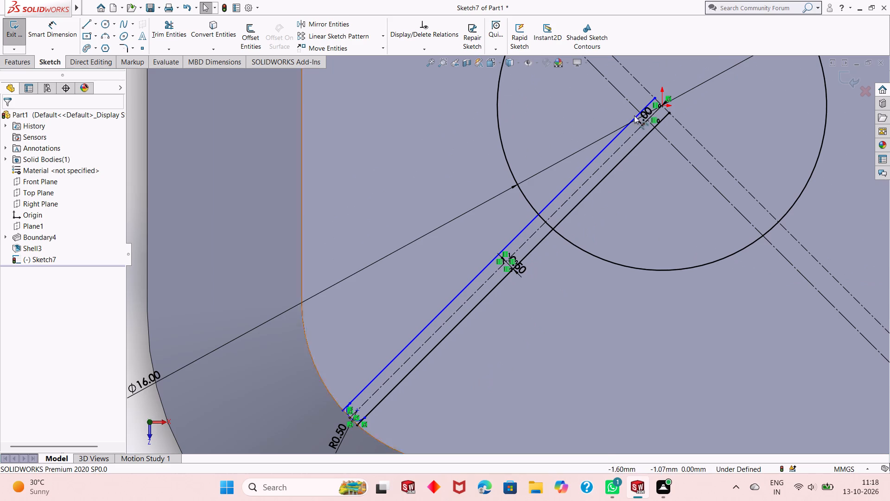
scroll(352, 427, down, 2)
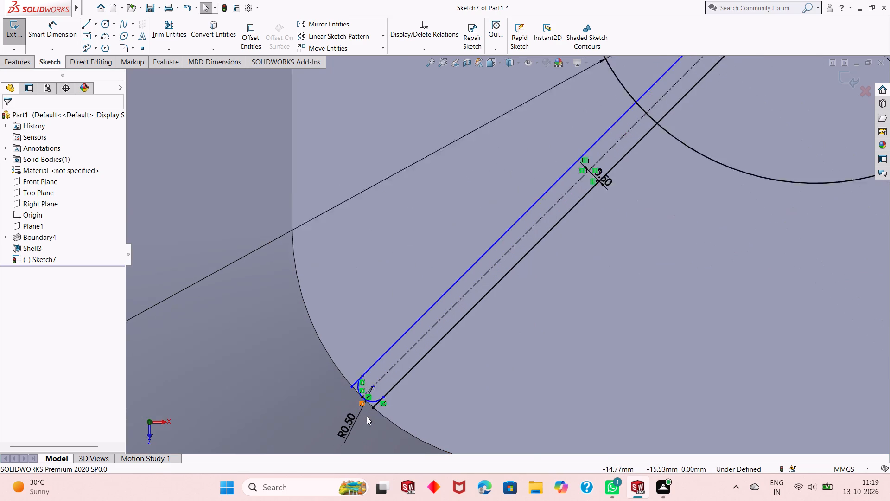
scroll(367, 417, down, 3)
scroll(408, 369, down, 6)
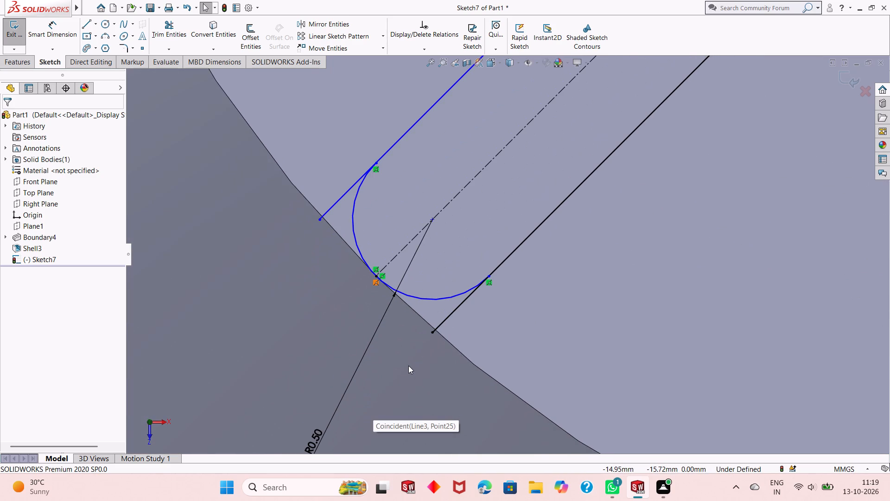
scroll(402, 295, down, 1)
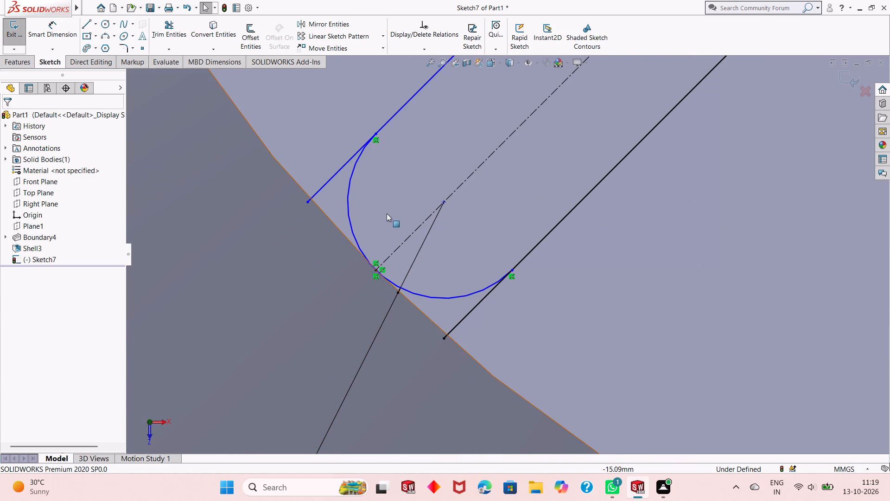
click(350, 194)
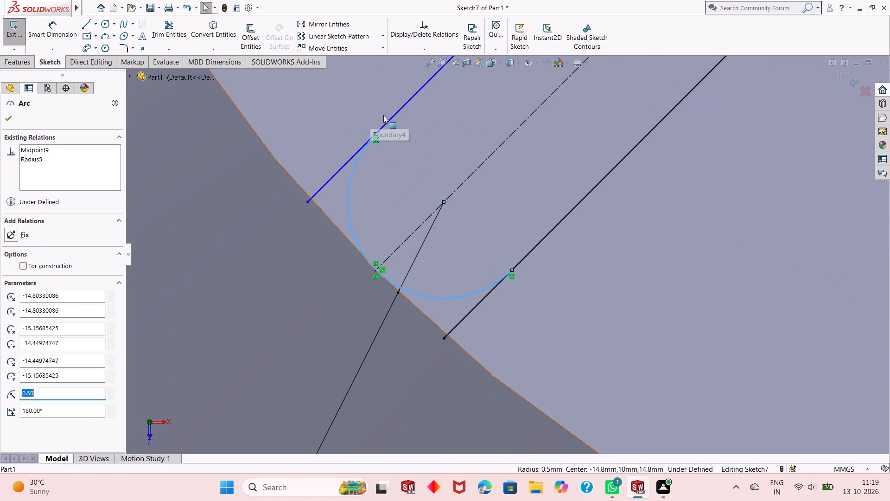
ctrl+click(392, 120)
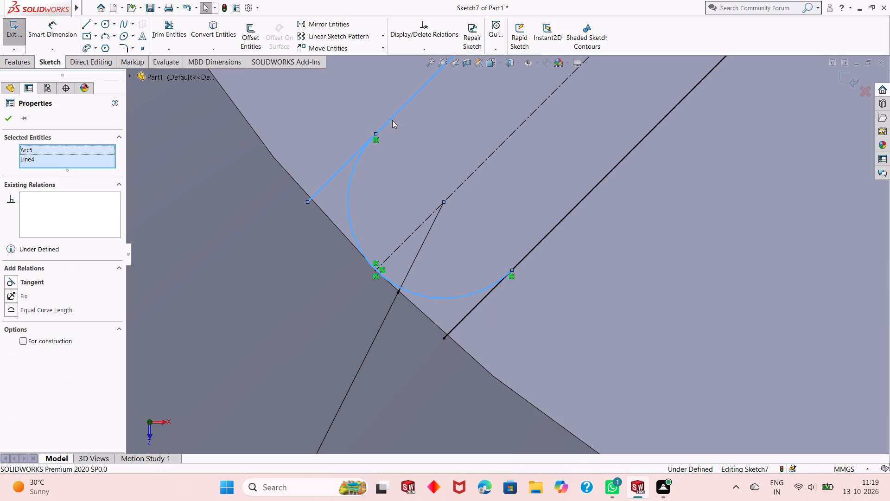
click(419, 77)
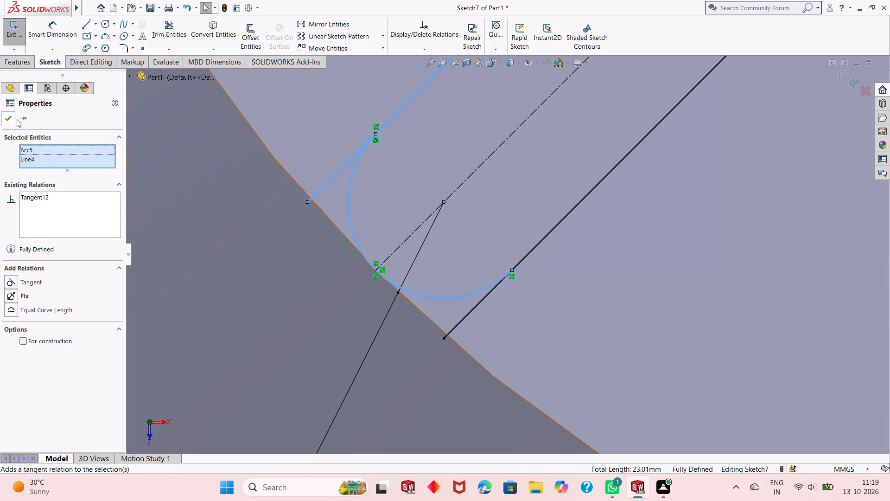
click(8, 120)
Trim the ends of both slot lines that extend beyond the 0.5 mm end arc near the corner.
scroll(391, 338, up, 4)
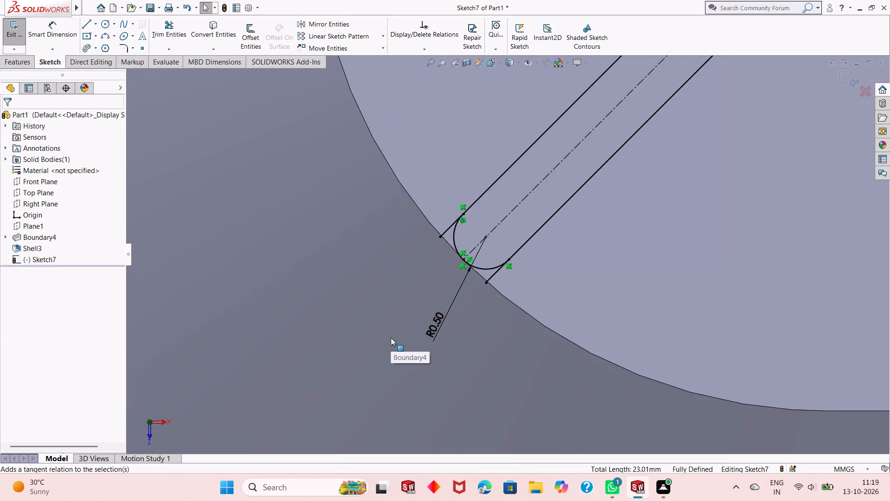
scroll(391, 338, up, 10)
scroll(630, 128, down, 7)
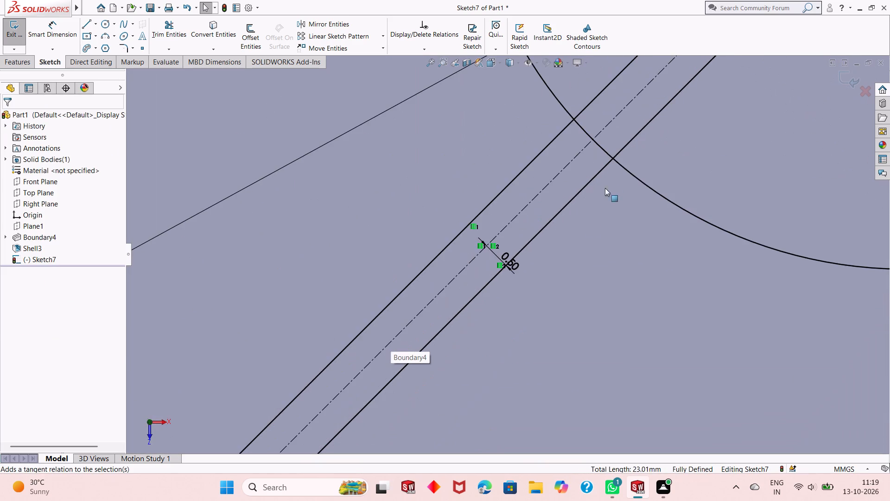
scroll(492, 299, up, 6)
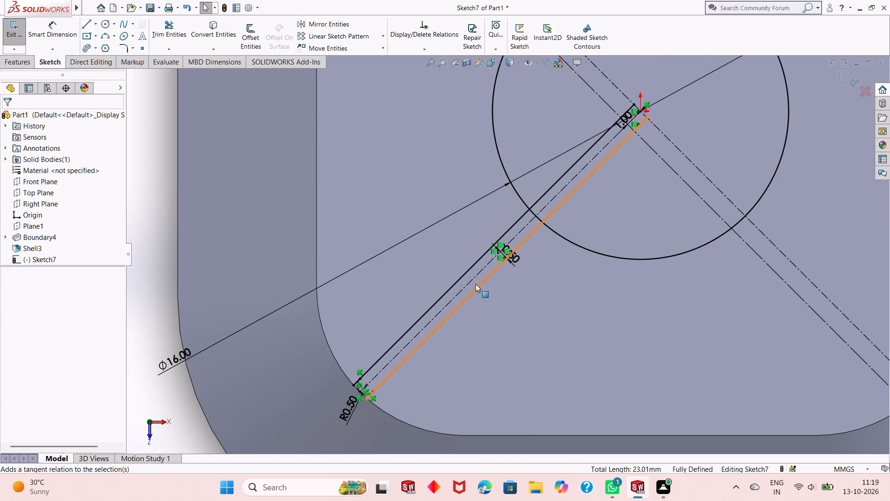
scroll(377, 396, down, 3)
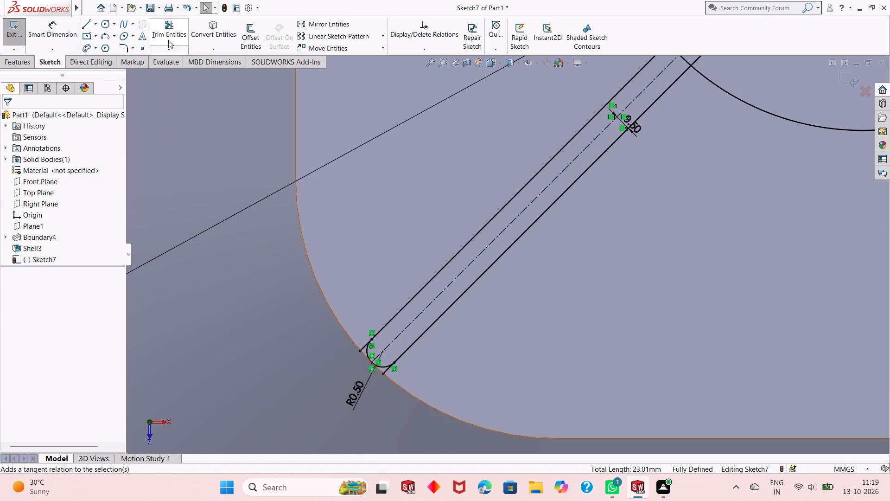
click(169, 40)
scroll(385, 375, down, 4)
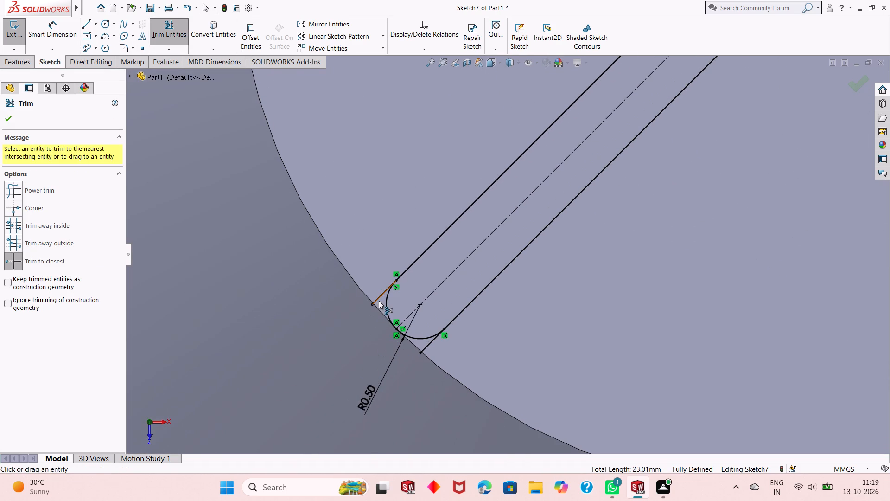
click(379, 301)
click(427, 346)
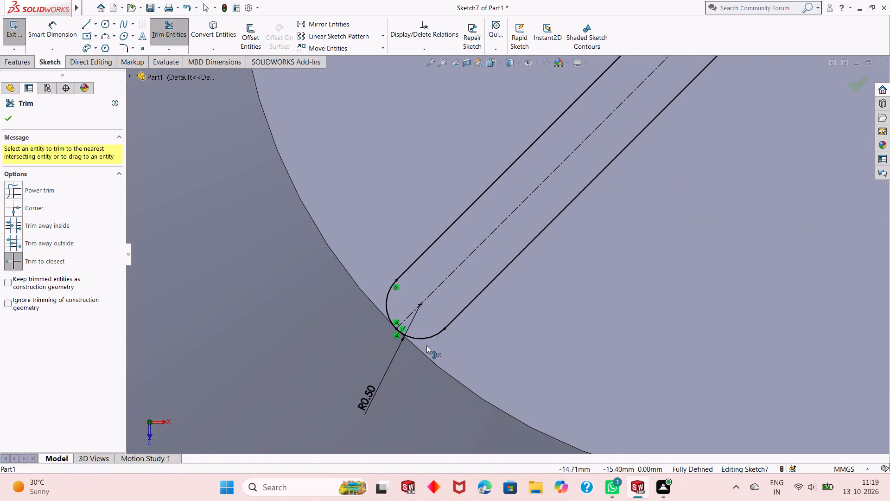
Examine the slot lines where they cross the 16 mm circle and at their inner ends near the origin.
scroll(431, 360, up, 7)
scroll(659, 189, up, 3)
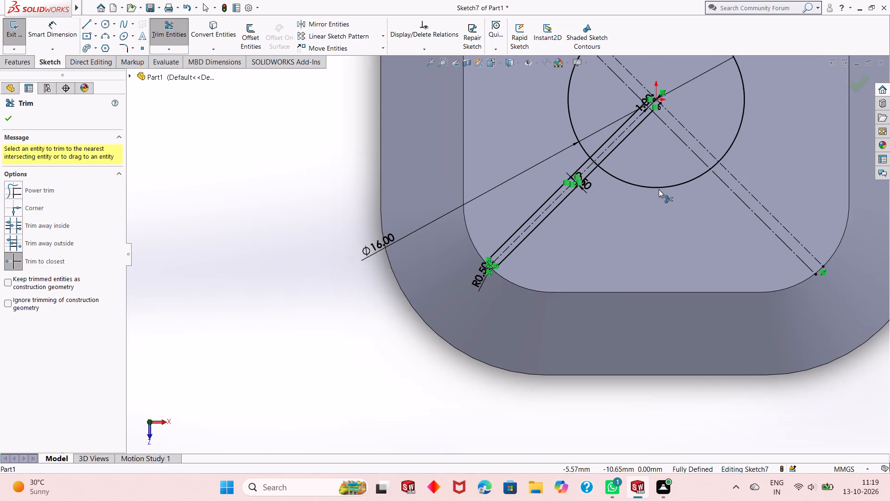
scroll(623, 96, down, 1)
scroll(679, 115, down, 2)
scroll(627, 129, down, 2)
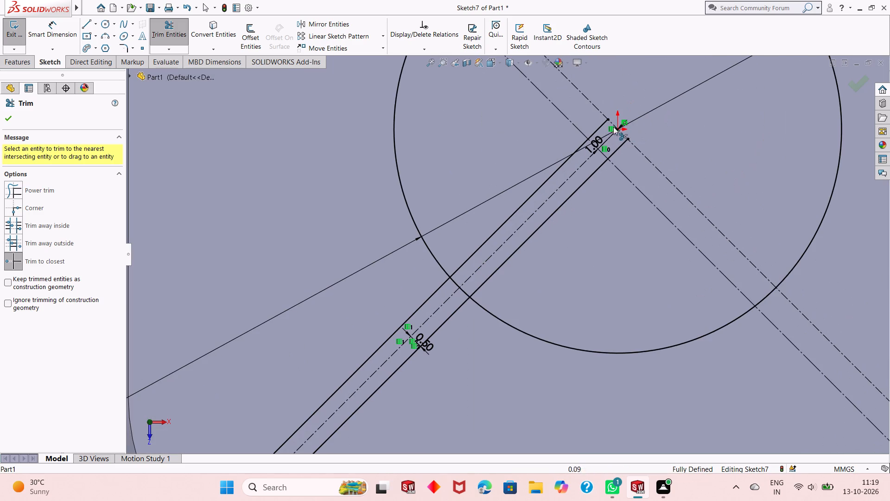
scroll(598, 123, down, 6)
scroll(598, 234, up, 2)
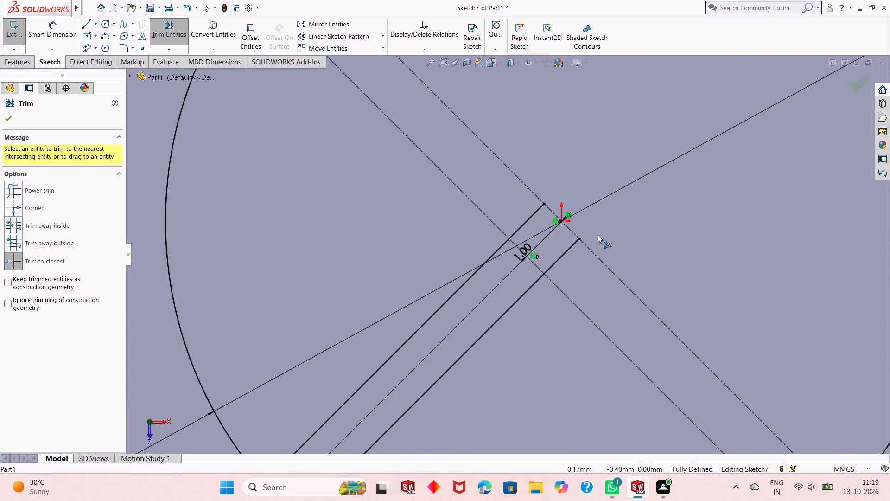
scroll(598, 235, up, 6)
scroll(547, 265, up, 3)
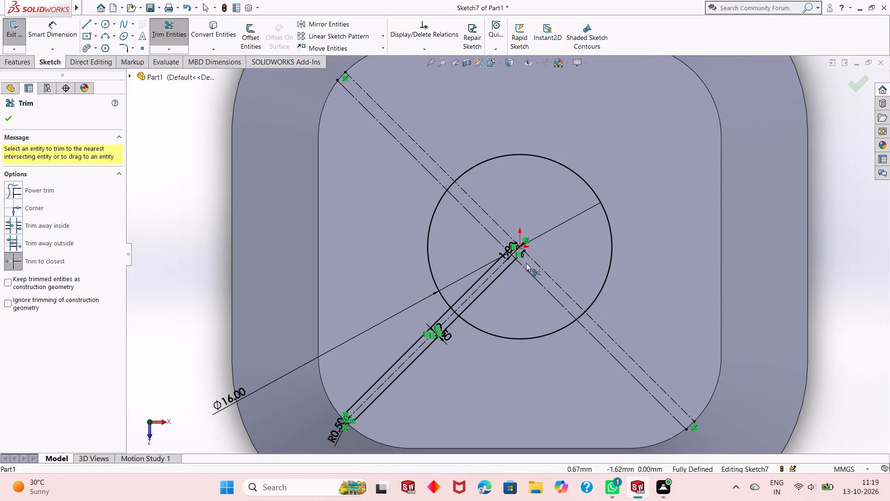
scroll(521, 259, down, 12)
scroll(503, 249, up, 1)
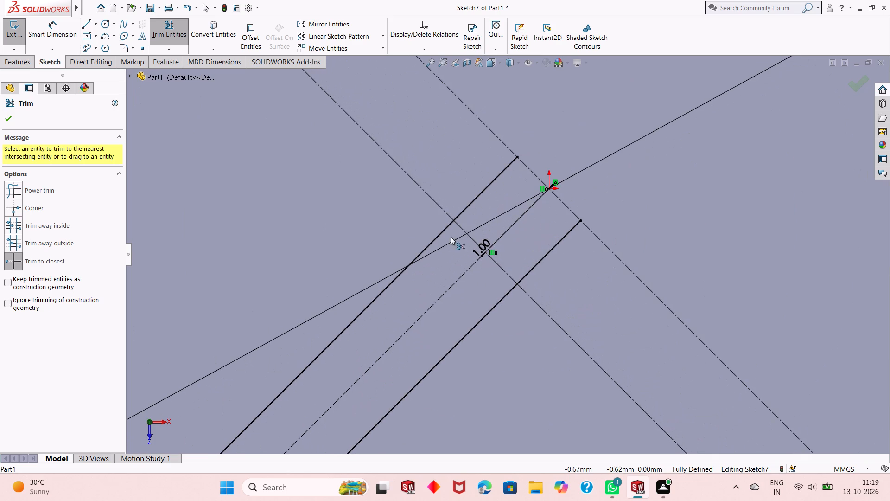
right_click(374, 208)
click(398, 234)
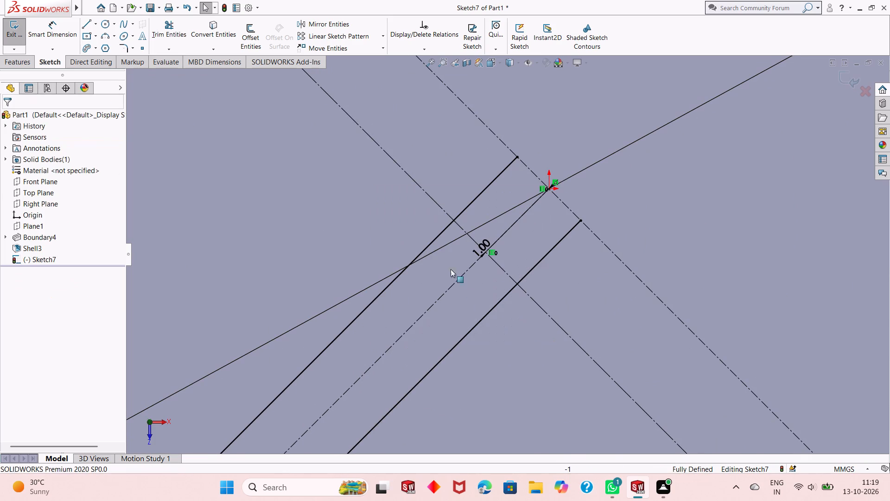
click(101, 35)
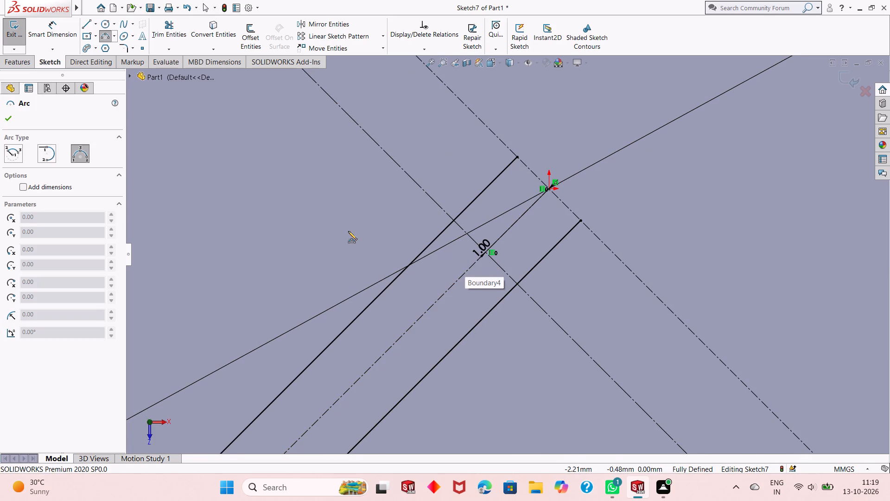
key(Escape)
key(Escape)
Move the 1.00 mm dimension away from the centreline so the slot's inner end near the origin is clear.
drag(479, 248, 484, 238)
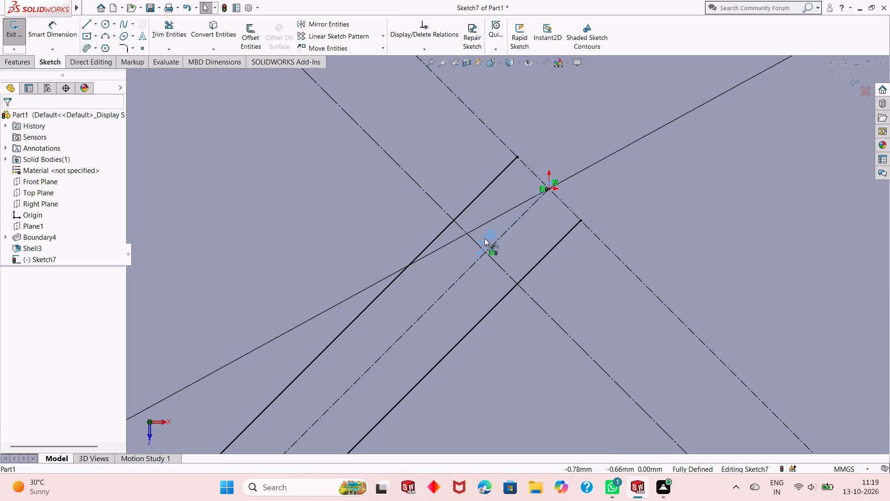
drag(484, 238, 512, 193)
key(Escape)
key(Escape)
key(Escape)
key(Escape)
key(Escape)
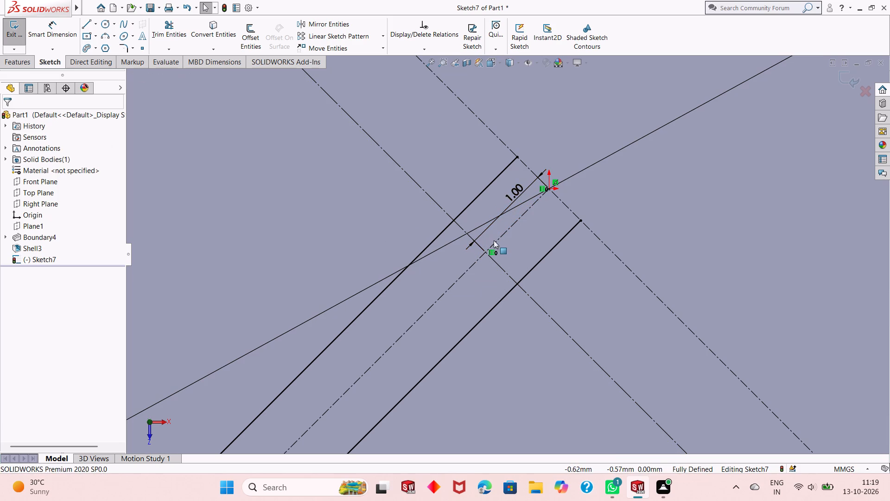
key(Escape)
Sketch a three-point arc of about 0.53 mm radius between the two slot lines near the origin, touching the offset diagonal construction line.
click(106, 36)
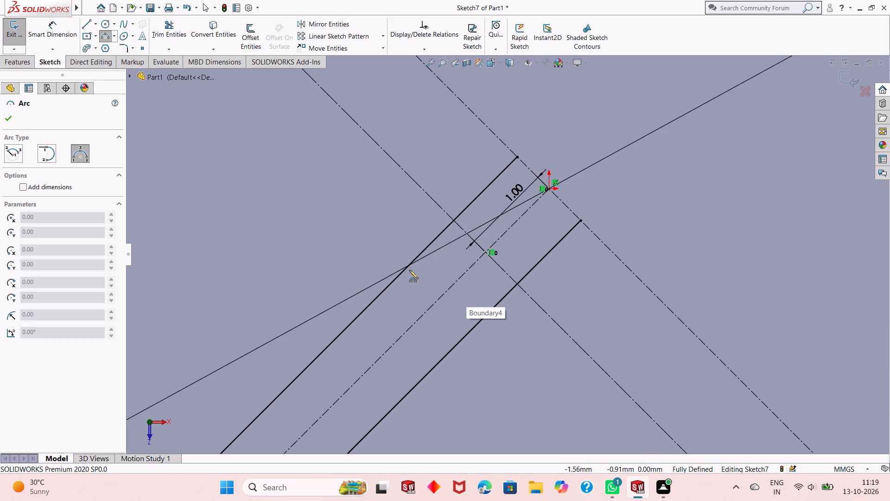
click(409, 264)
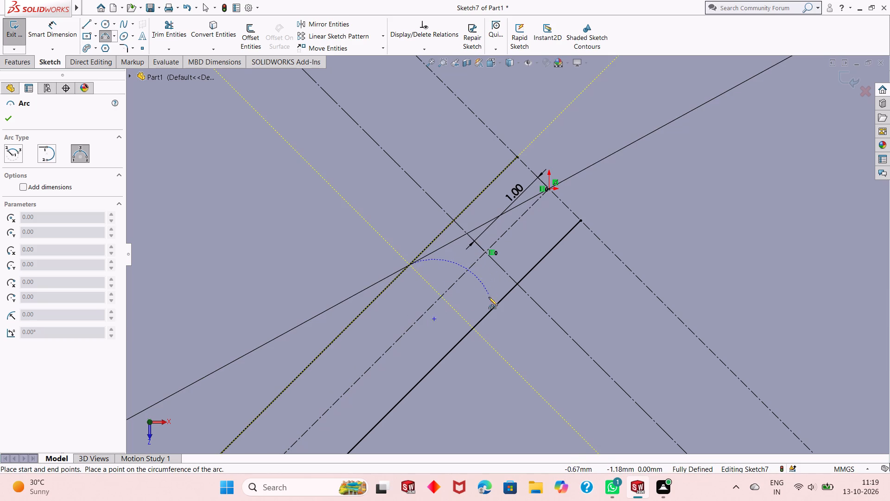
click(475, 326)
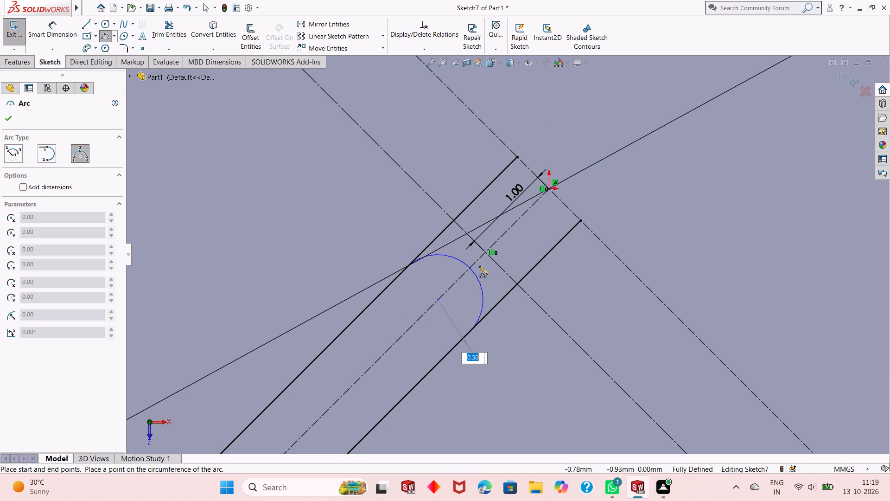
click(484, 250)
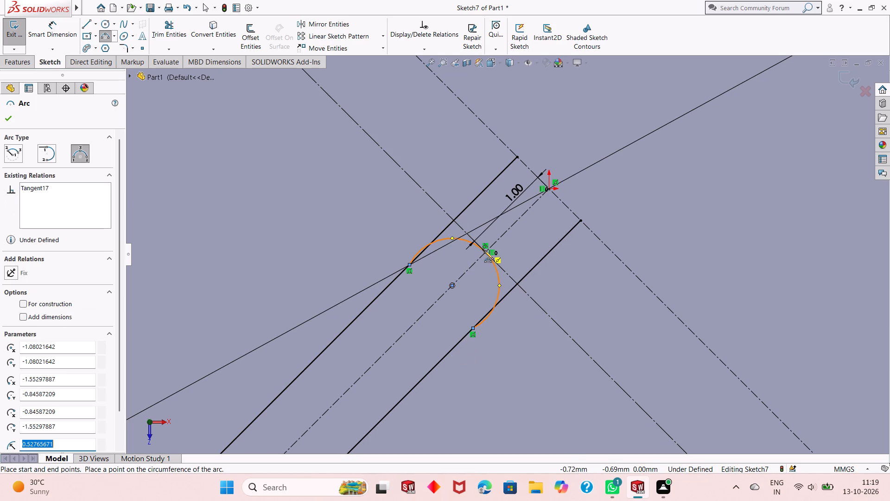
key(Escape)
key(Escape)
key(Escape)
Dimension the radius of the inner end arc near the origin as 0.5 mm.
click(57, 35)
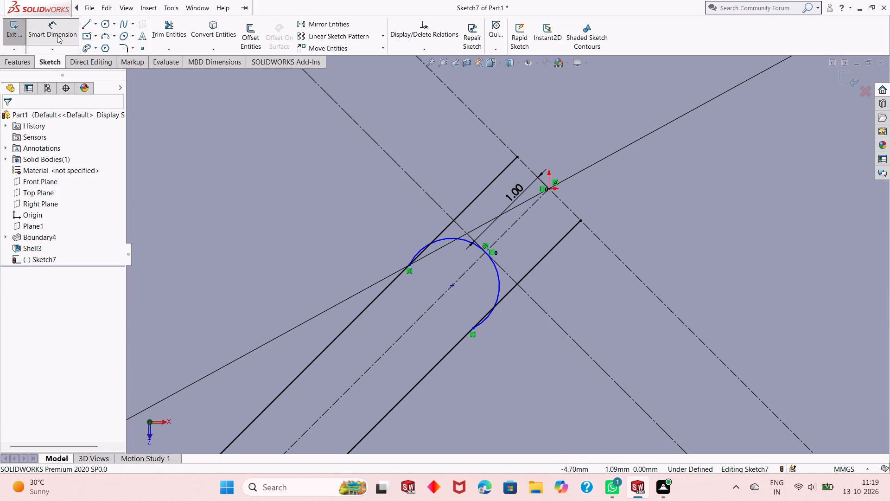
click(452, 240)
click(462, 160)
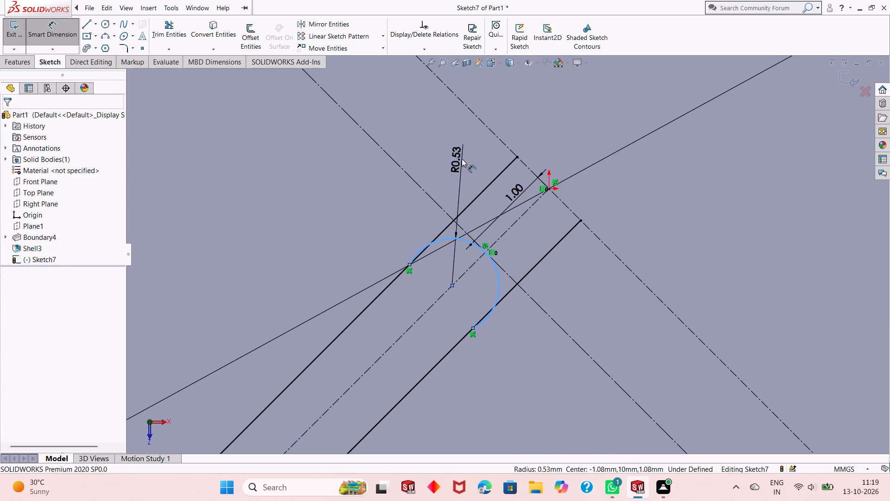
text(.5)
key(Return)
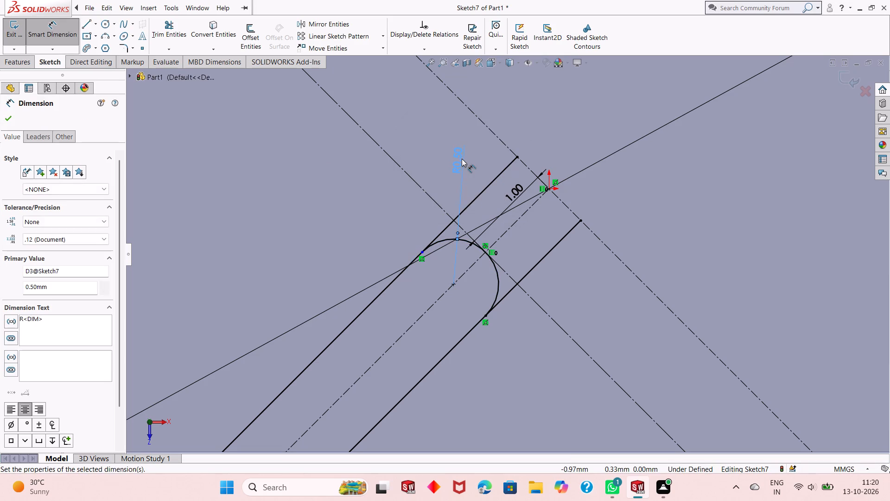
key(Escape)
key(Escape)
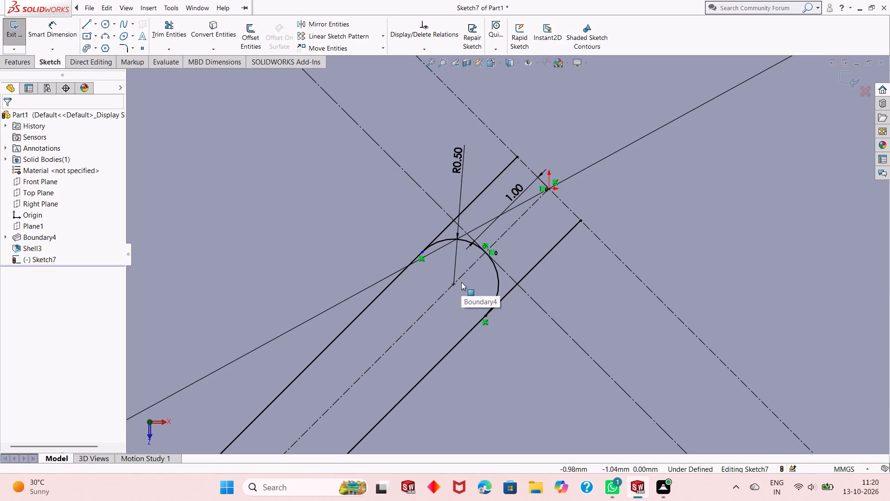
Add a tangent relation between the inner 0.5 mm end arc and the upper slot line.
click(439, 242)
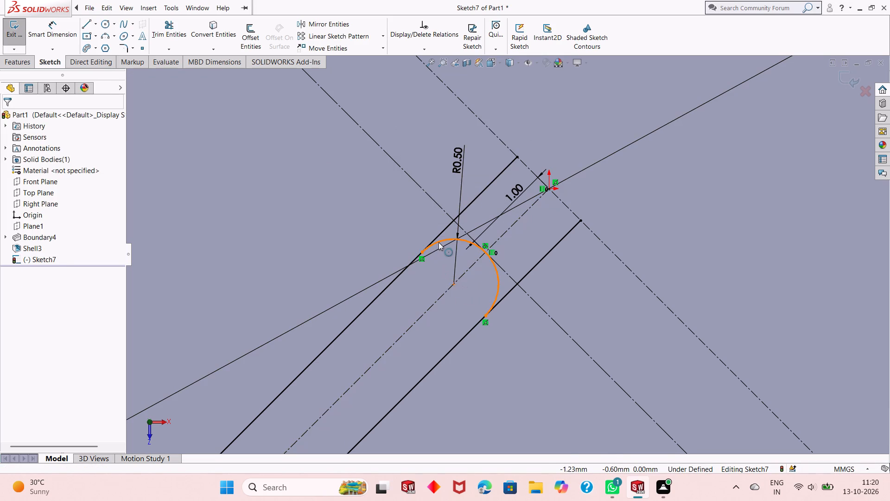
ctrl+click(403, 272)
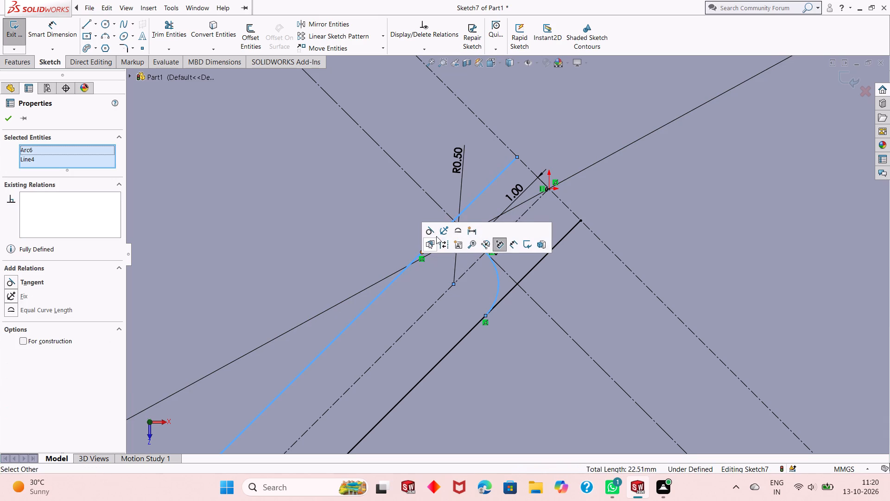
click(433, 230)
click(7, 119)
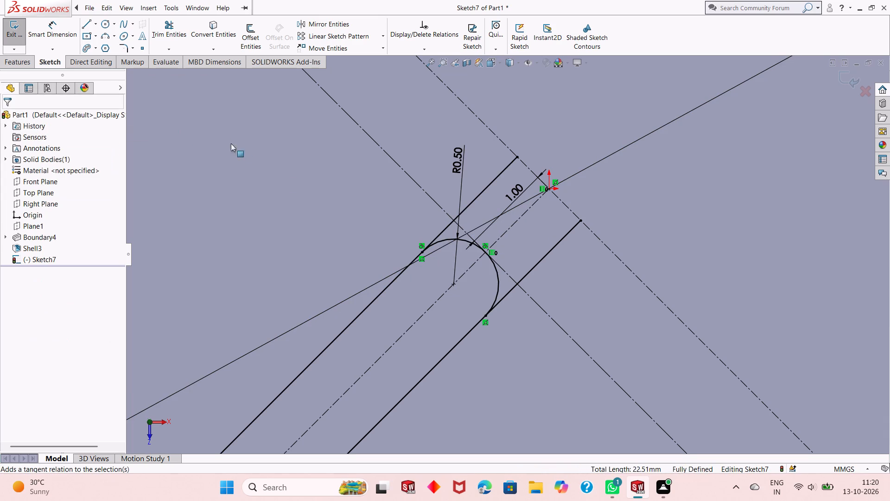
Trim the parts of both slot lines that extend beyond the inner 0.5 mm end arc towards the origin.
scroll(449, 264, up, 5)
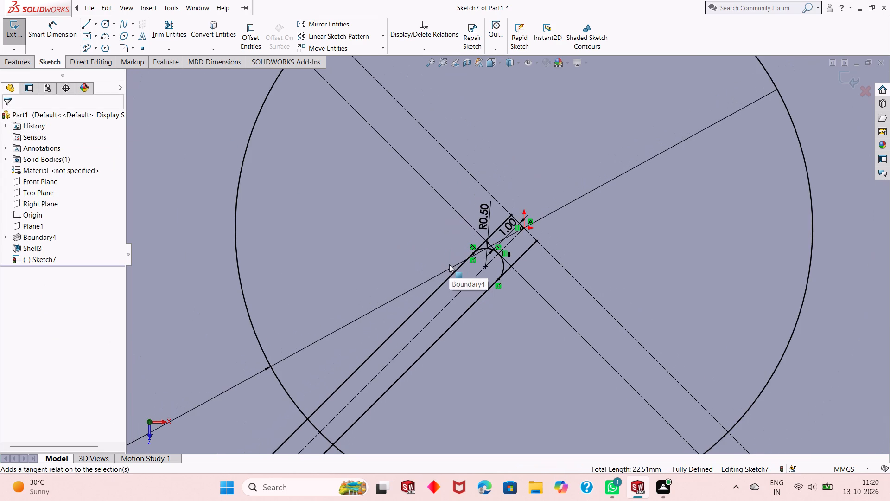
scroll(449, 264, up, 1)
click(172, 25)
scroll(509, 239, down, 2)
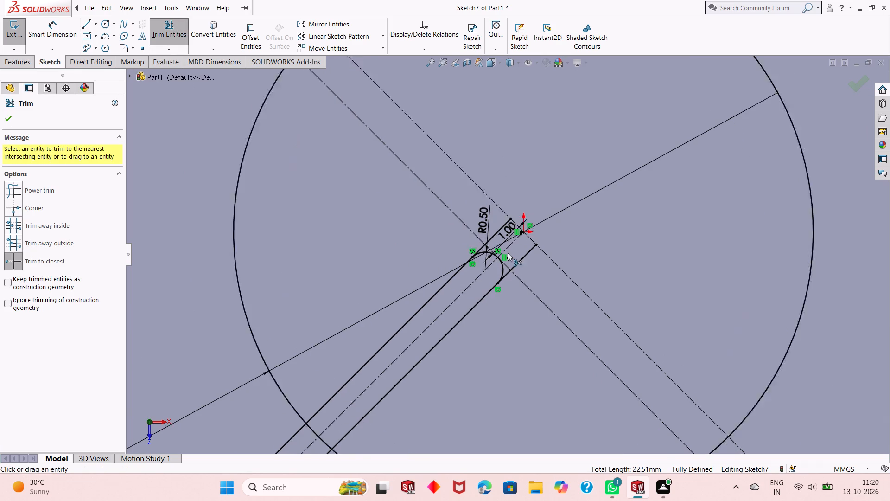
scroll(508, 253, down, 4)
click(491, 195)
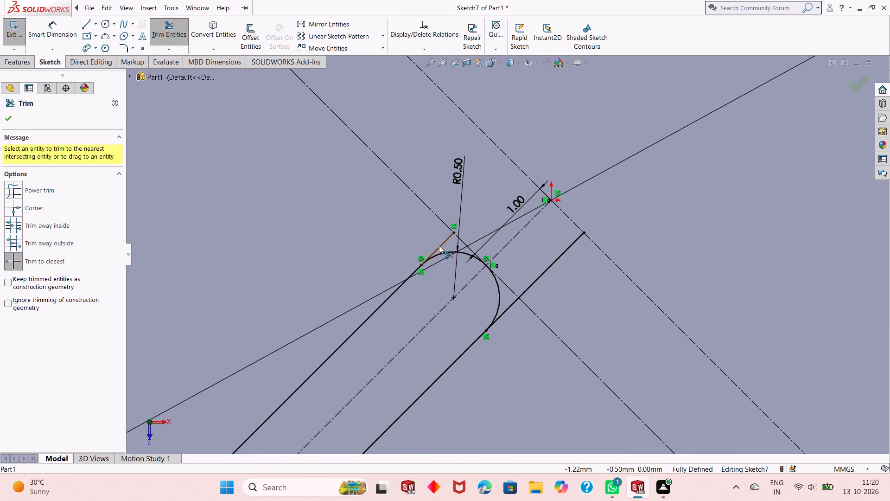
click(439, 245)
click(537, 277)
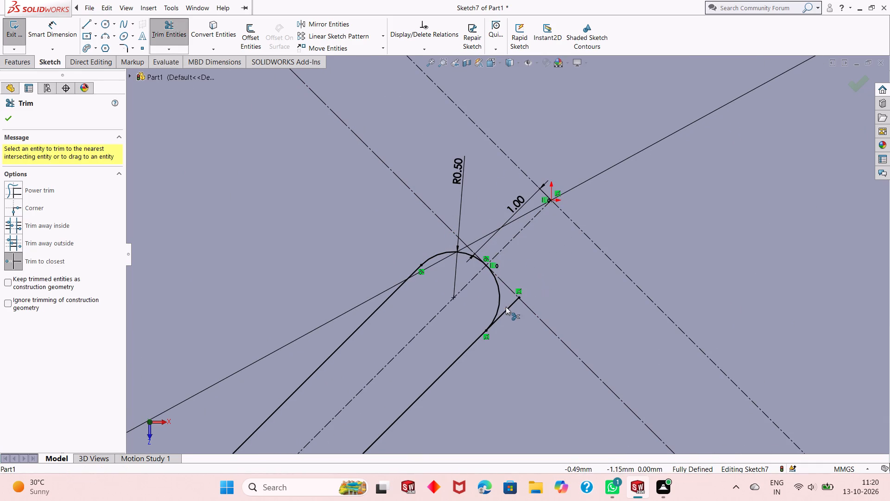
click(506, 312)
scroll(507, 312, up, 9)
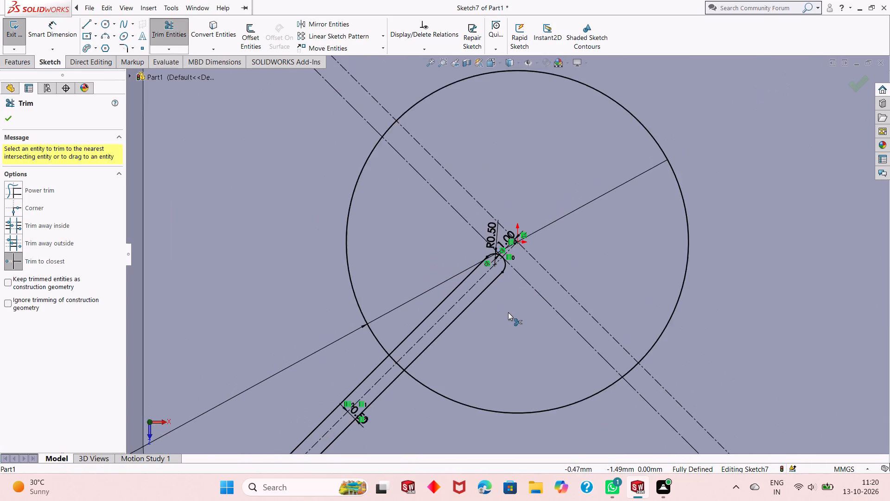
scroll(445, 360, up, 3)
scroll(430, 395, down, 4)
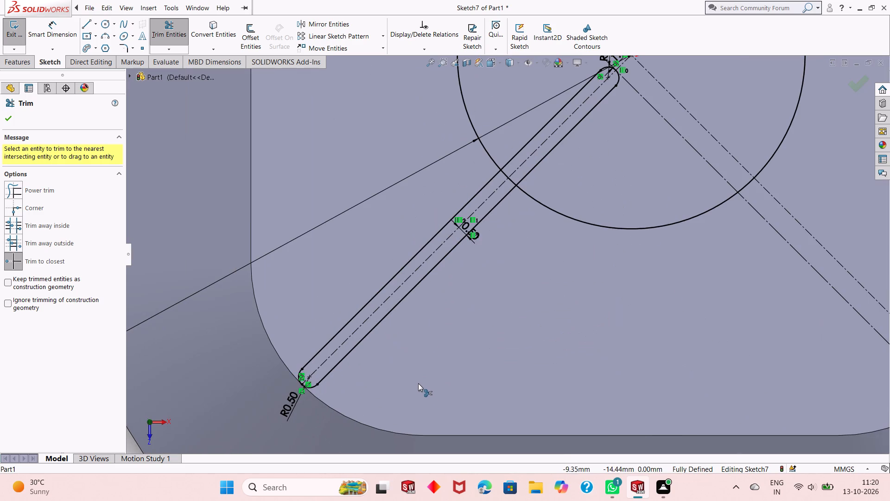
right_click(413, 368)
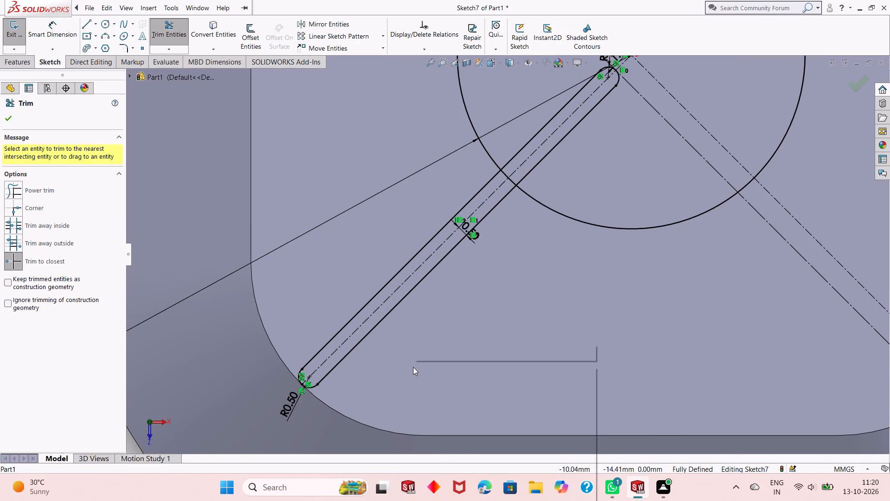
click(435, 392)
Examine the diagonal slot outline between the face corner and the origin, tilting the model and returning to the view normal to the sketch.
middle_drag(444, 370, 442, 313)
scroll(442, 306, up, 2)
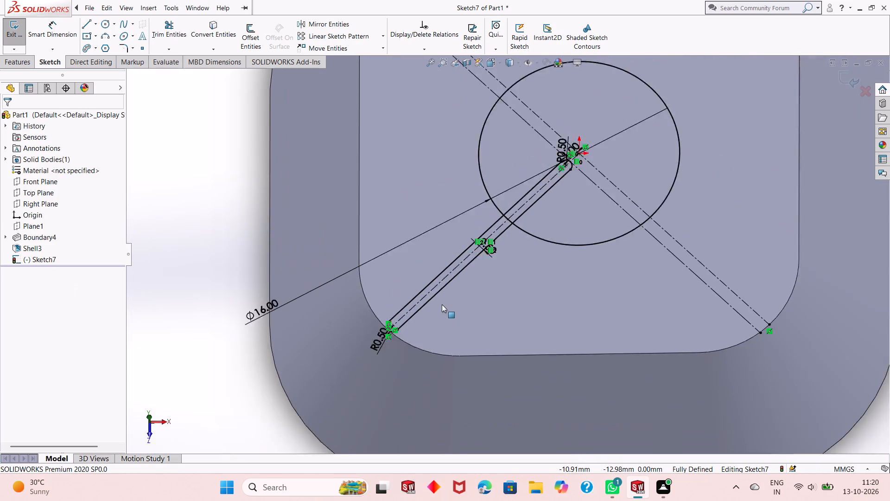
scroll(442, 304, up, 2)
scroll(482, 261, down, 1)
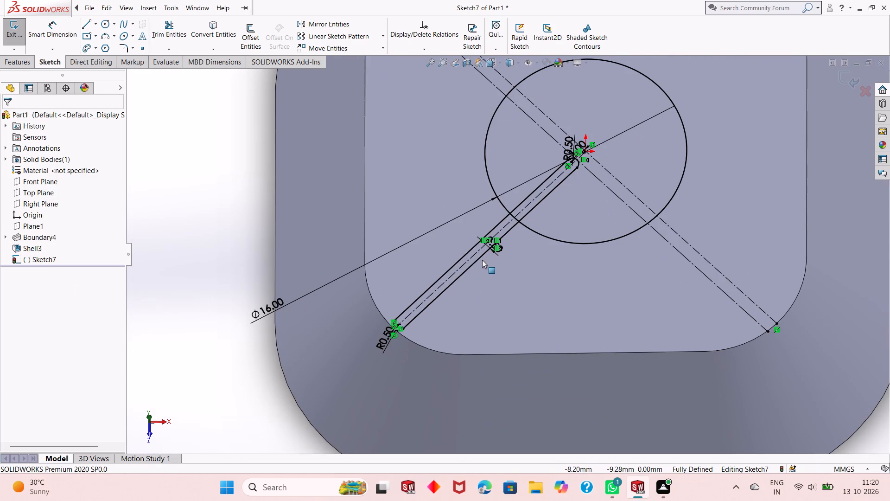
key(ctrl+8)
scroll(451, 330, down, 3)
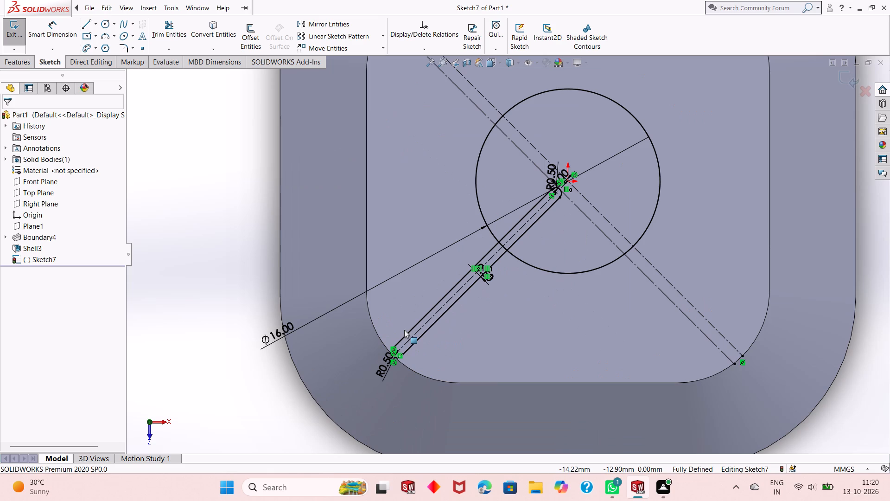
scroll(460, 320, up, 2)
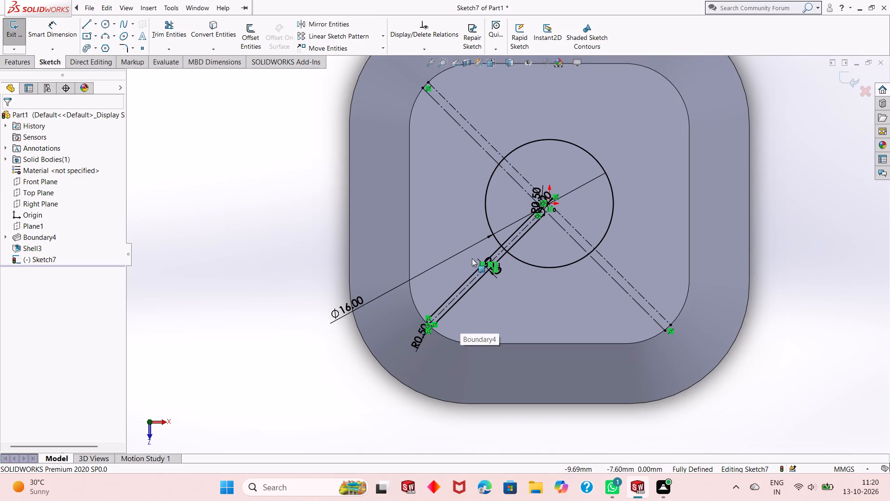
scroll(469, 248, down, 4)
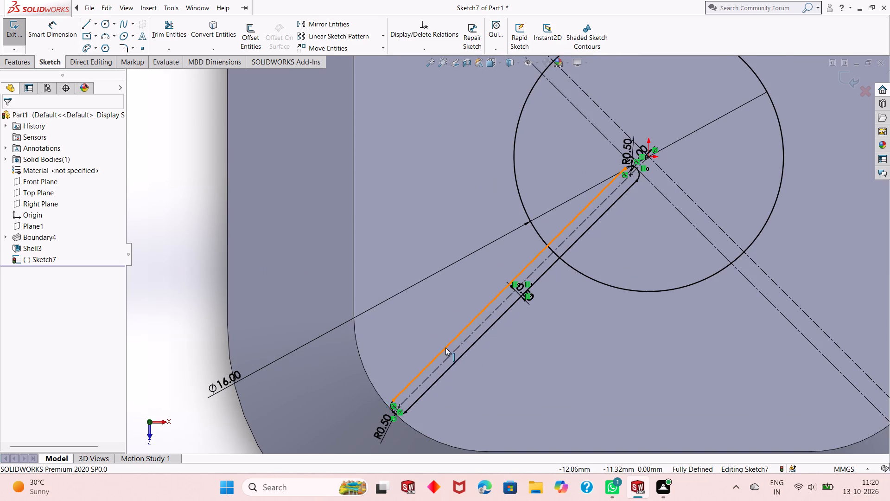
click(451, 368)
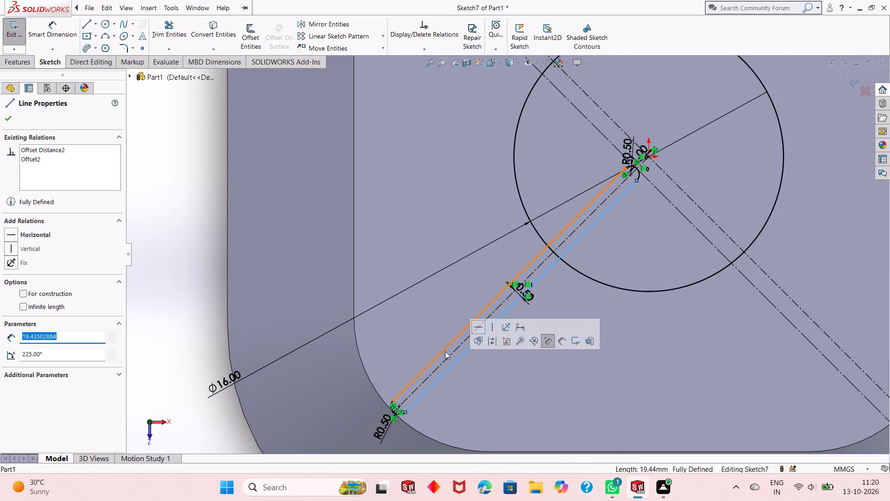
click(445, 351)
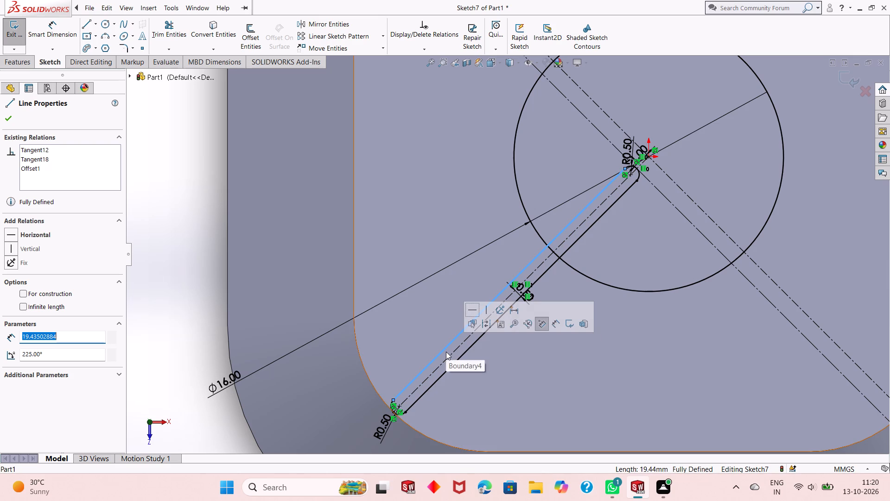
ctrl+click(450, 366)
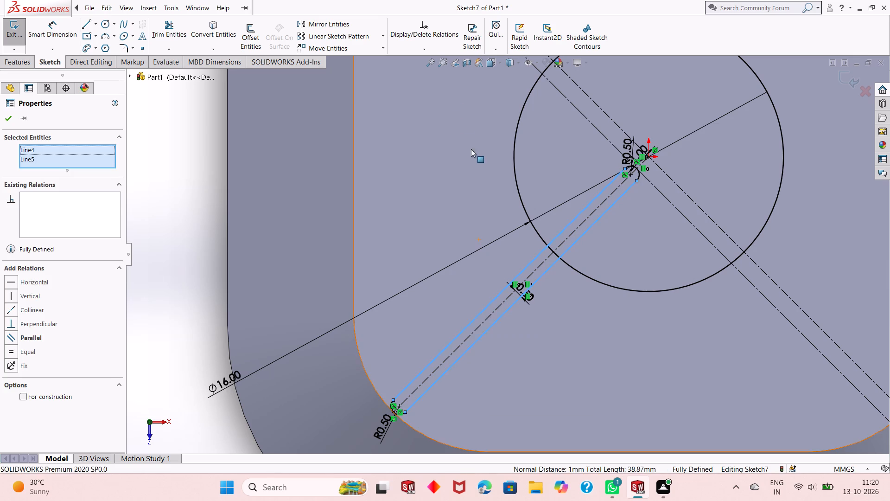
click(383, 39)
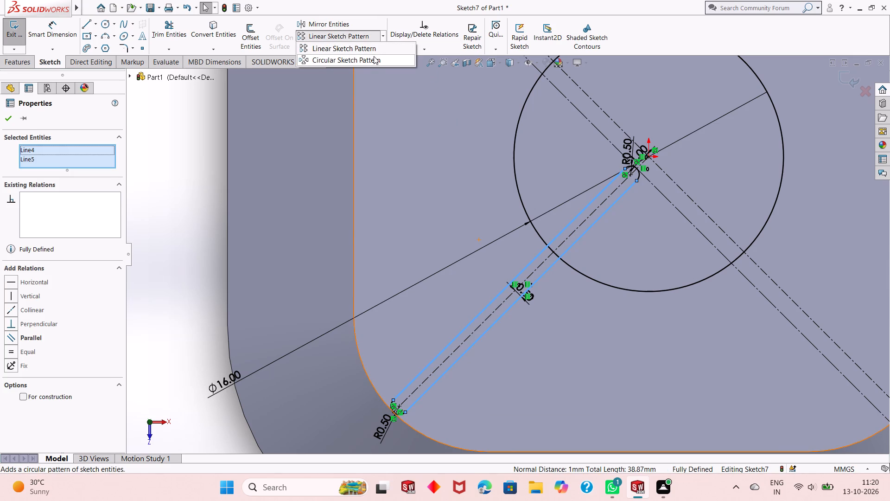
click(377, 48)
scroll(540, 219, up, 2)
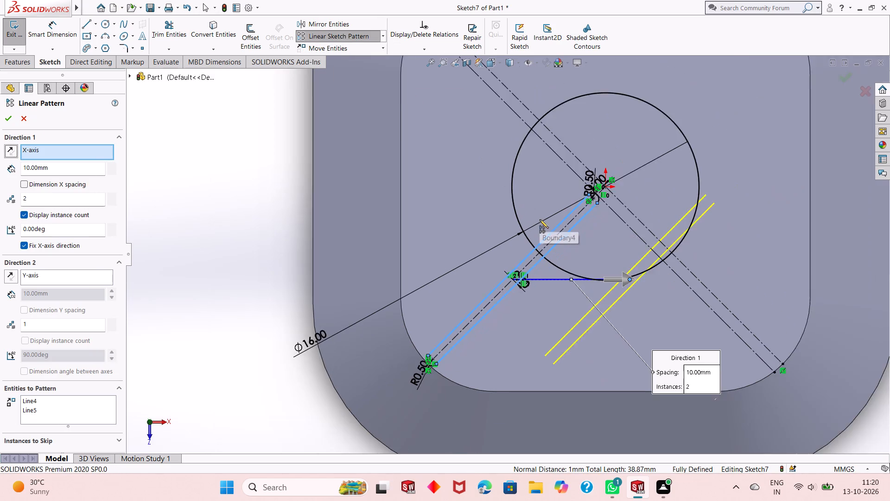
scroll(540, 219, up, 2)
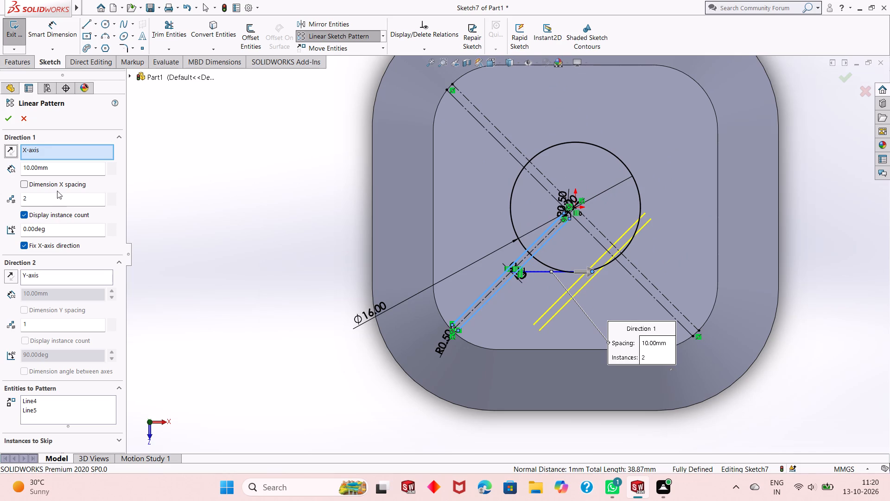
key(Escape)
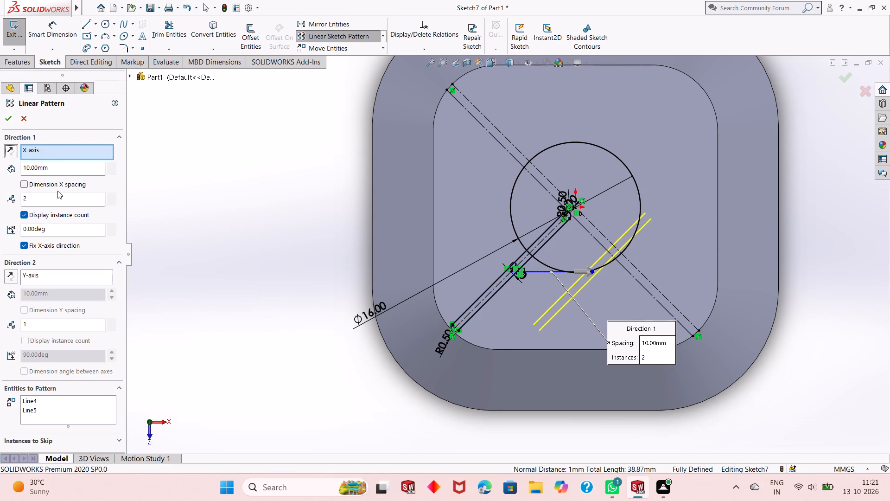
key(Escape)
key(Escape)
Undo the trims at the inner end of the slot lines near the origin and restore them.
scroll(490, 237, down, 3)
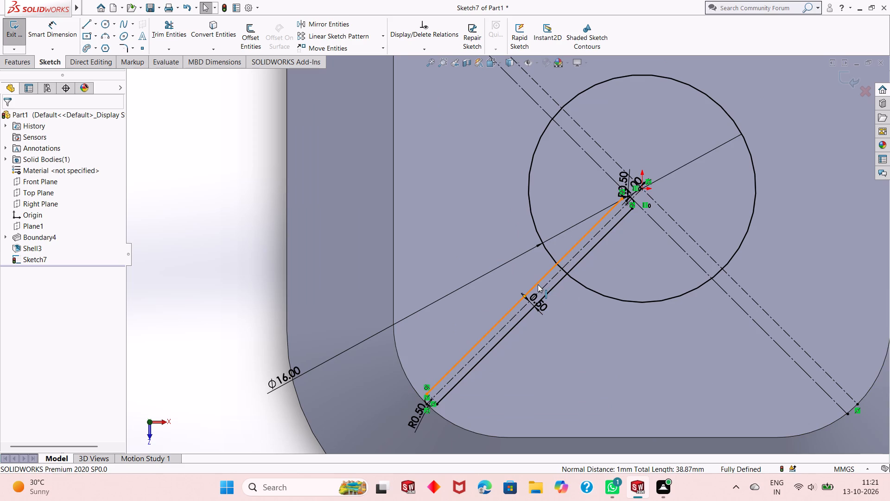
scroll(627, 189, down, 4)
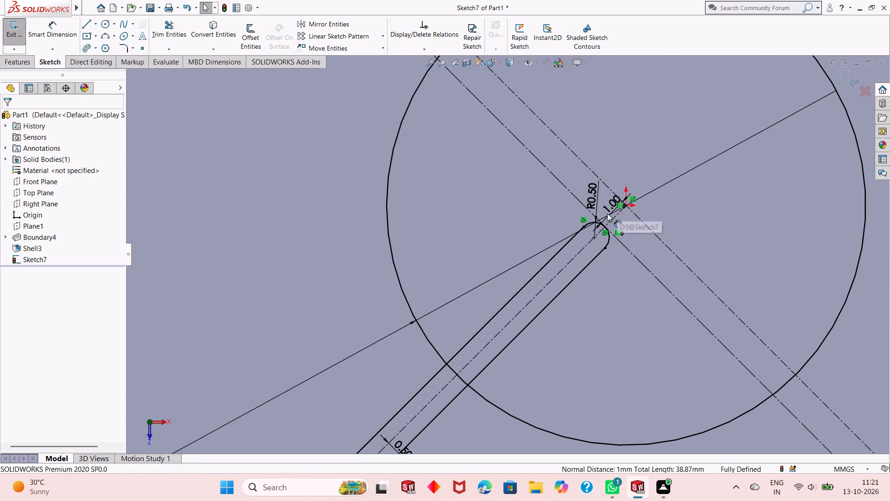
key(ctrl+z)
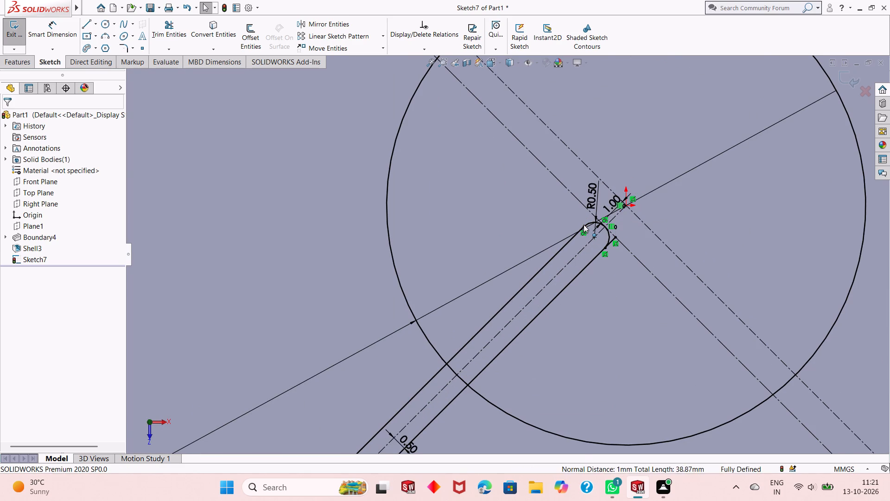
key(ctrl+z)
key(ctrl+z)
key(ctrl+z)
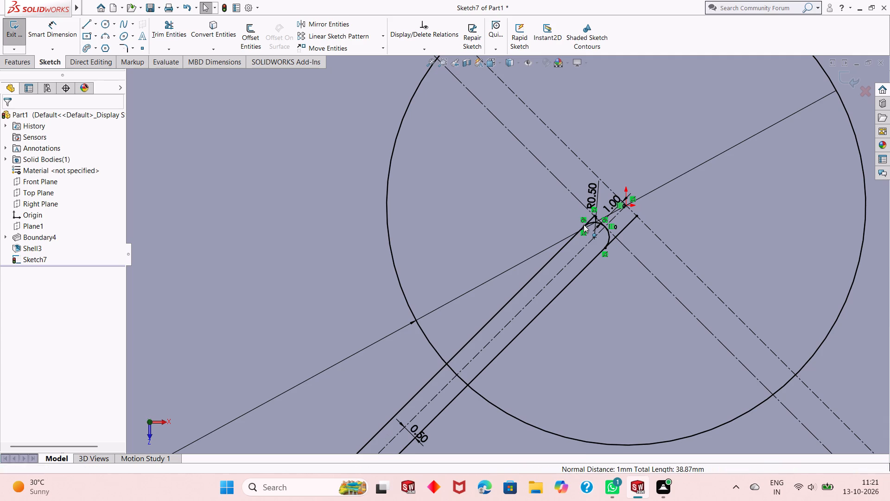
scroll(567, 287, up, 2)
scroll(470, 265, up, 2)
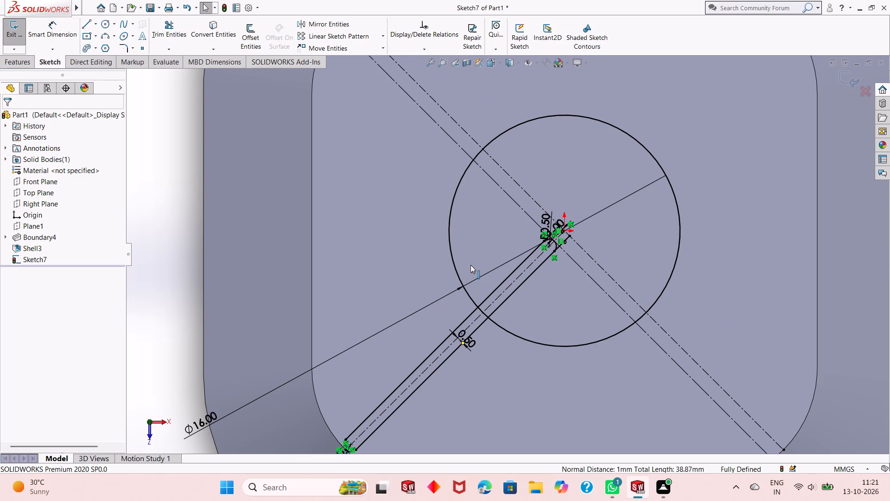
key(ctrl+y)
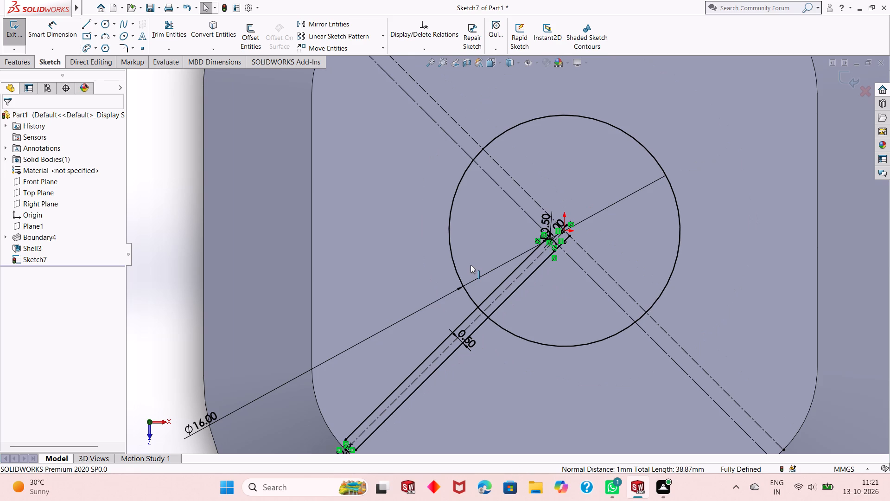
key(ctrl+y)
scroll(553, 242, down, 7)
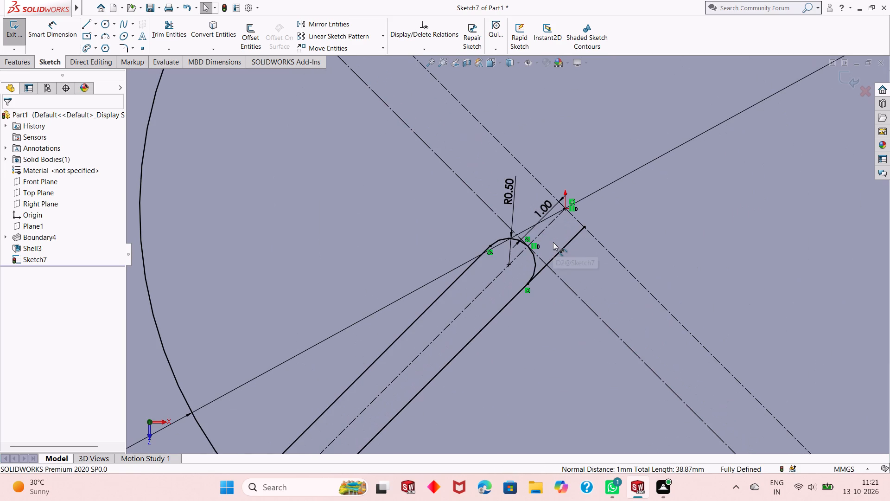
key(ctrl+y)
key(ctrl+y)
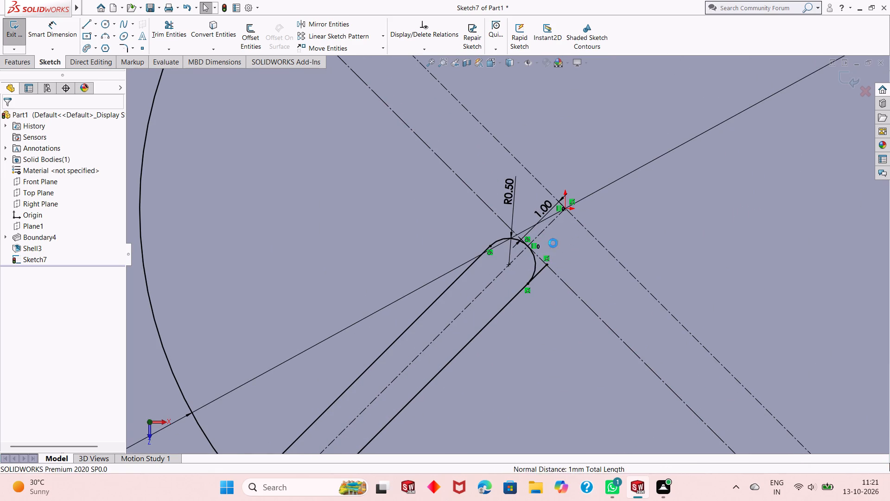
Turn off the Select chain and Bi-directional options of Offset Entities using the upper slot line, leaving without creating an offset.
scroll(522, 264, down, 3)
scroll(522, 265, up, 7)
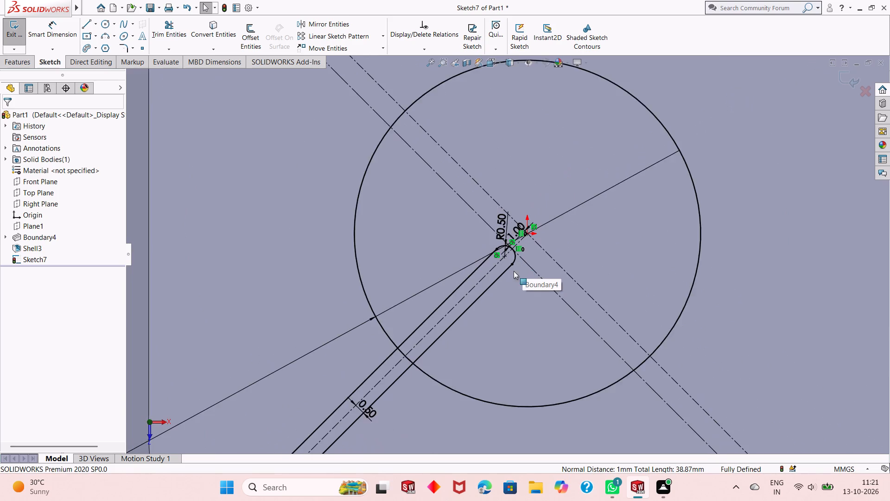
scroll(514, 271, up, 2)
click(384, 363)
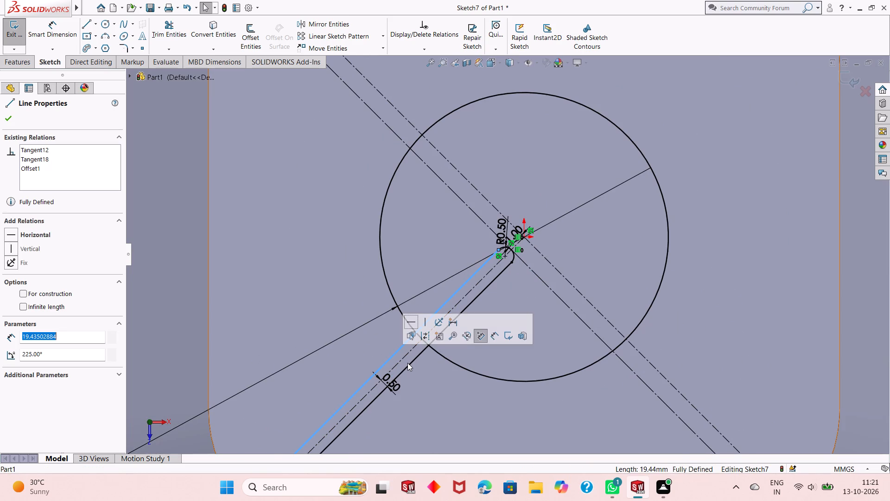
click(408, 365)
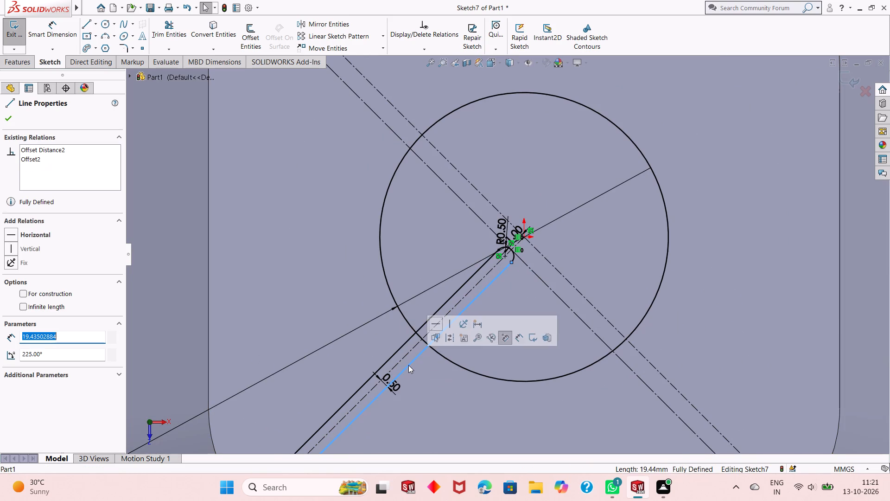
key(Escape)
key(Escape)
click(403, 343)
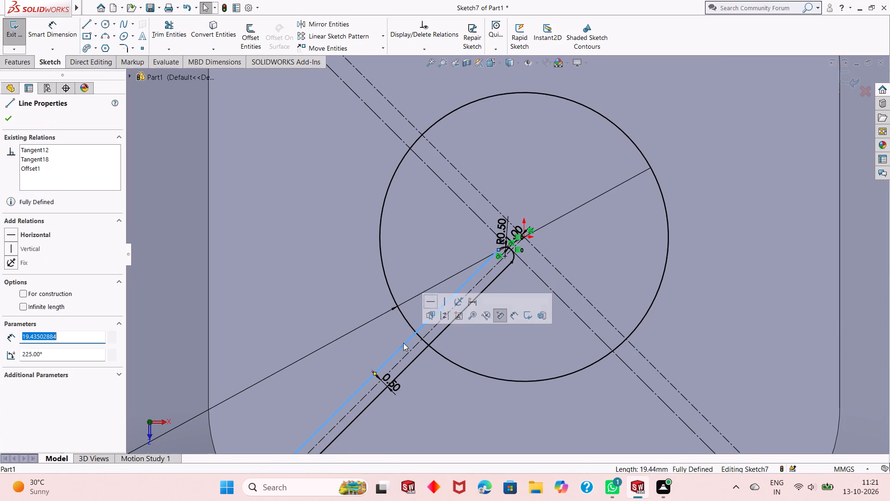
click(249, 33)
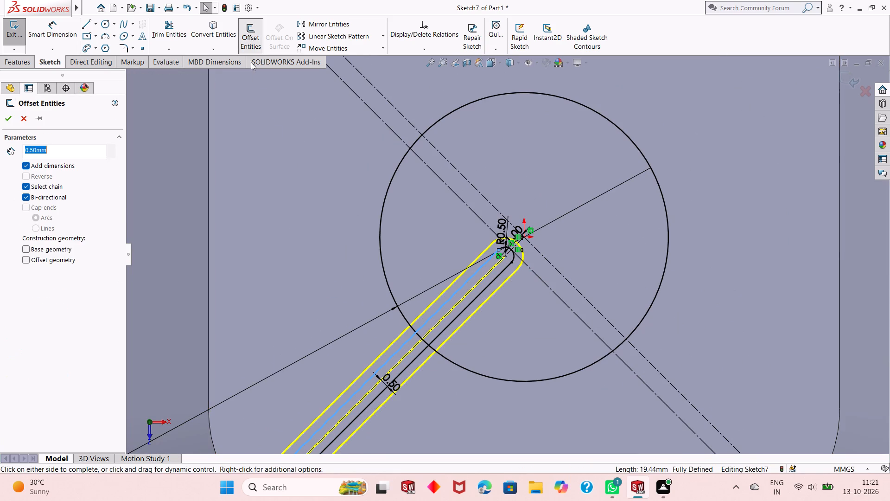
click(34, 189)
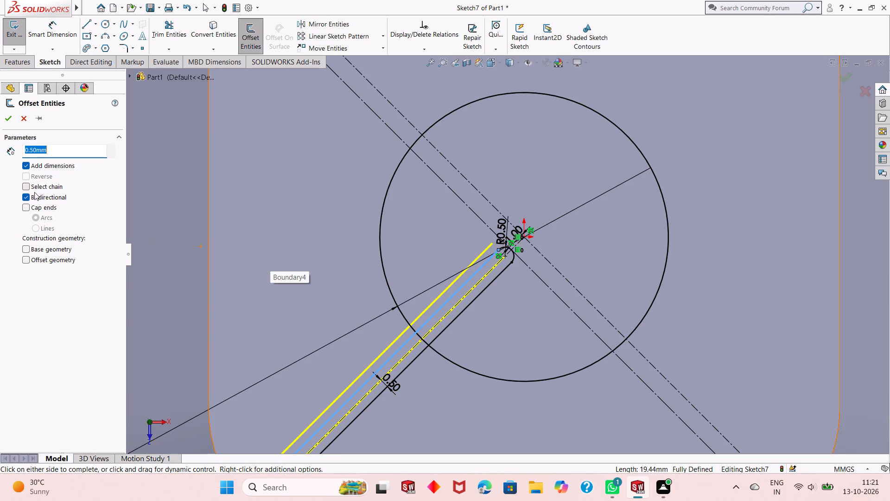
click(34, 195)
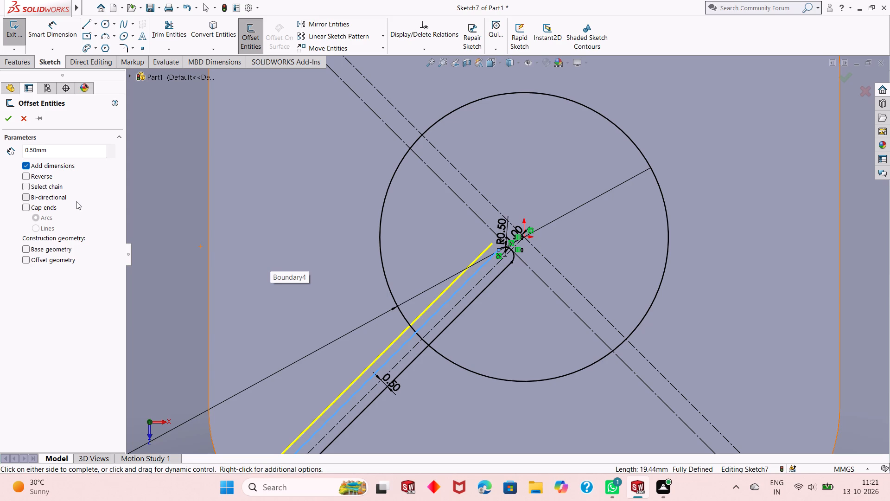
key(Escape)
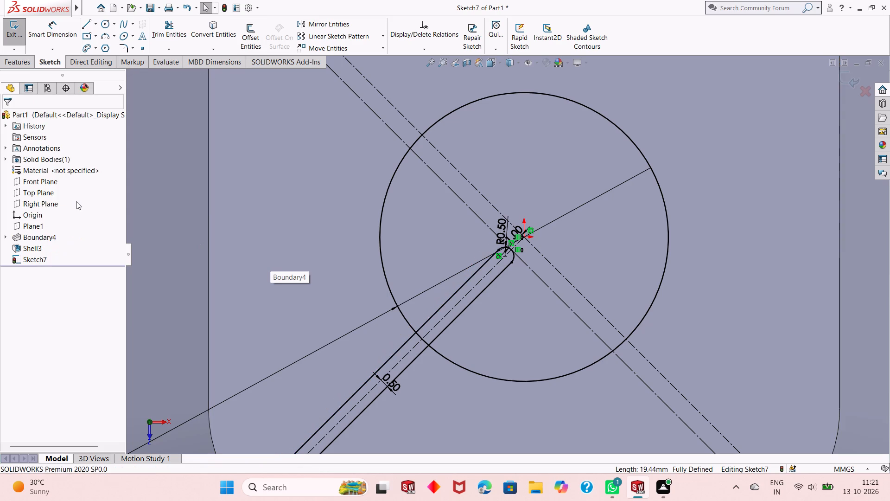
Offset the diagonal slot's construction centreline by 2 mm towards the upper slot line's side, one direction only.
click(401, 360)
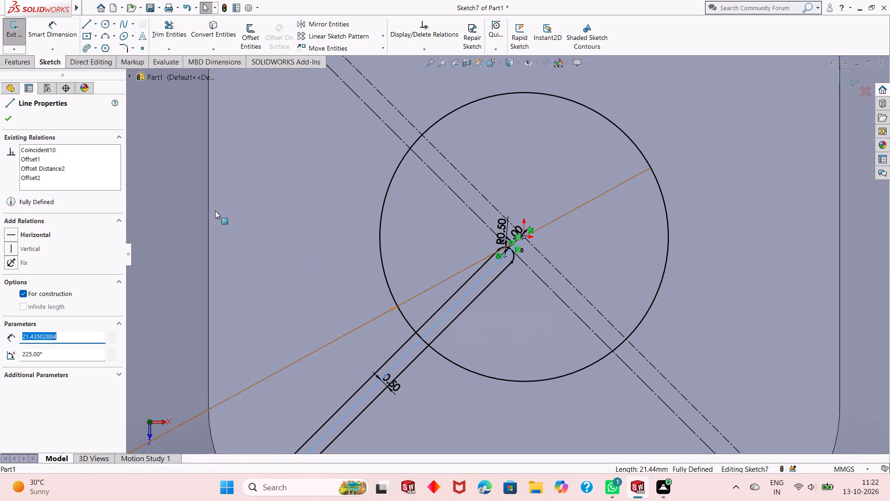
click(255, 41)
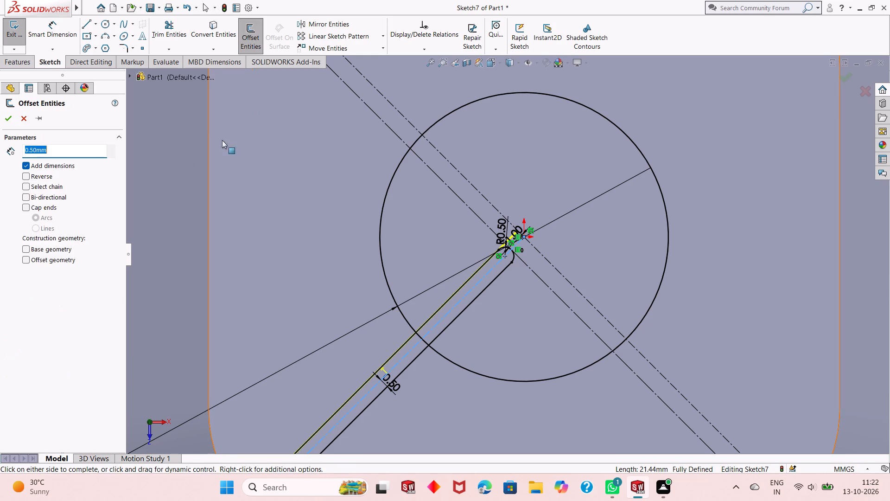
key(2)
key(Return)
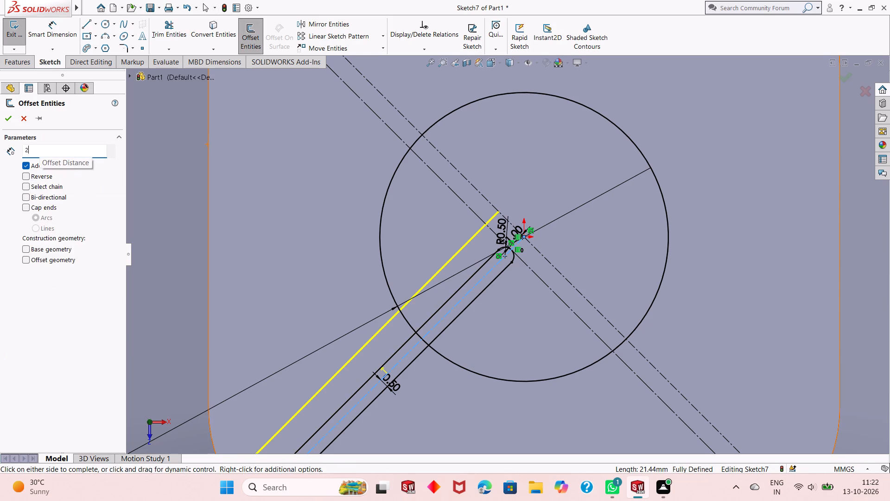
click(5, 118)
Convert the 2 mm offset line beside the slot to construction geometry.
scroll(308, 325, down, 1)
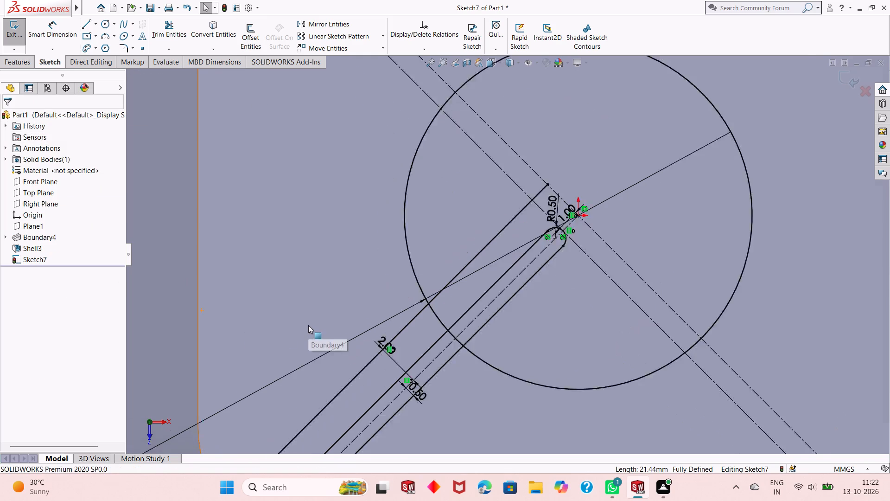
scroll(308, 325, down, 1)
scroll(310, 324, up, 4)
scroll(452, 321, down, 1)
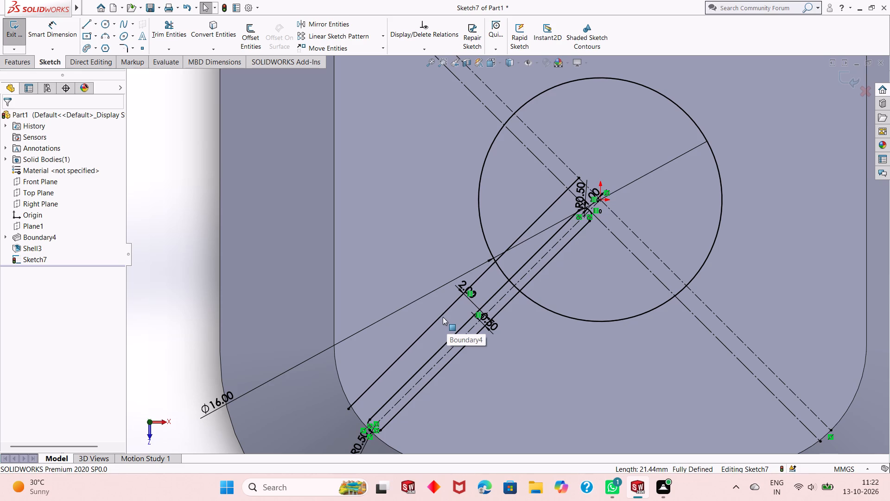
click(443, 313)
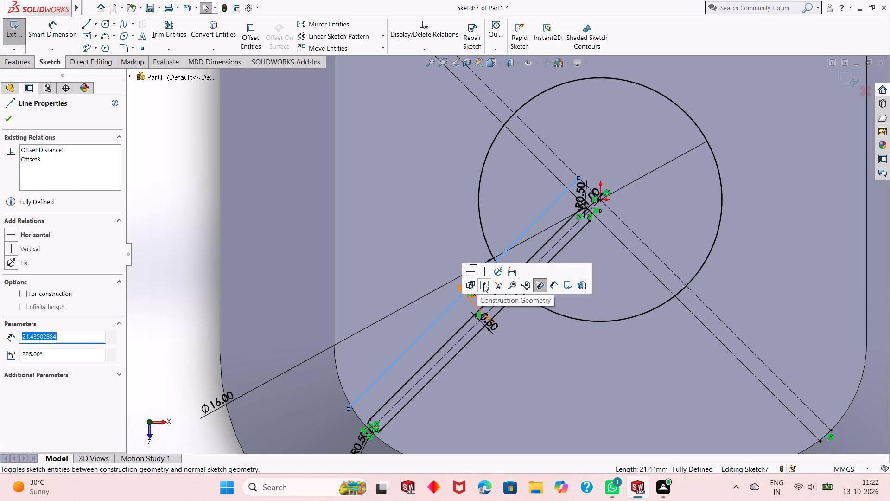
click(483, 284)
Start a bi-directional offset of the new construction line beside the slot and open its distance for editing.
click(418, 338)
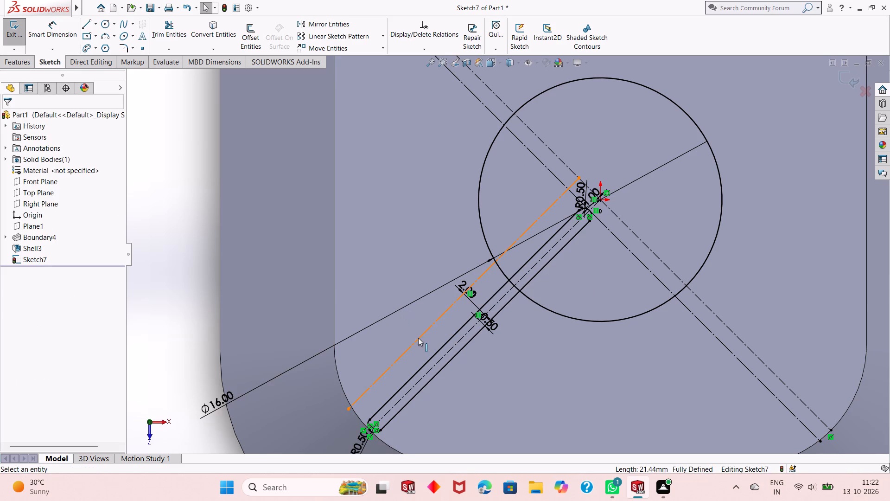
click(253, 43)
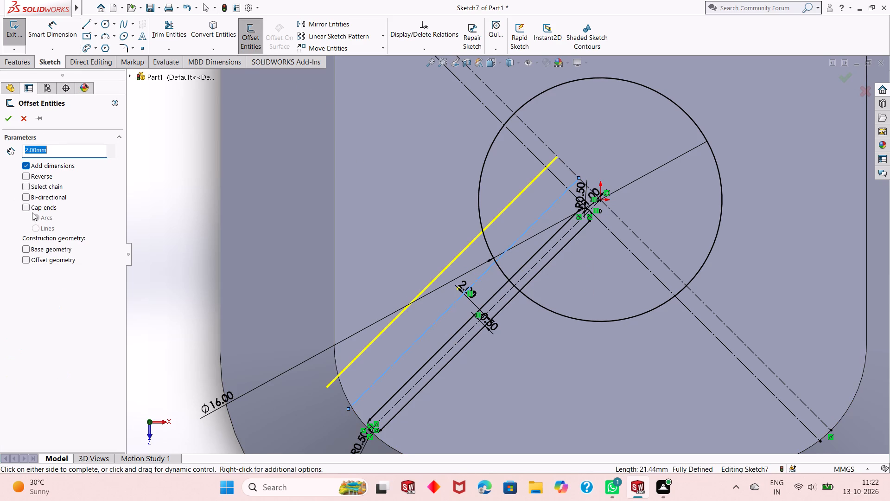
click(41, 195)
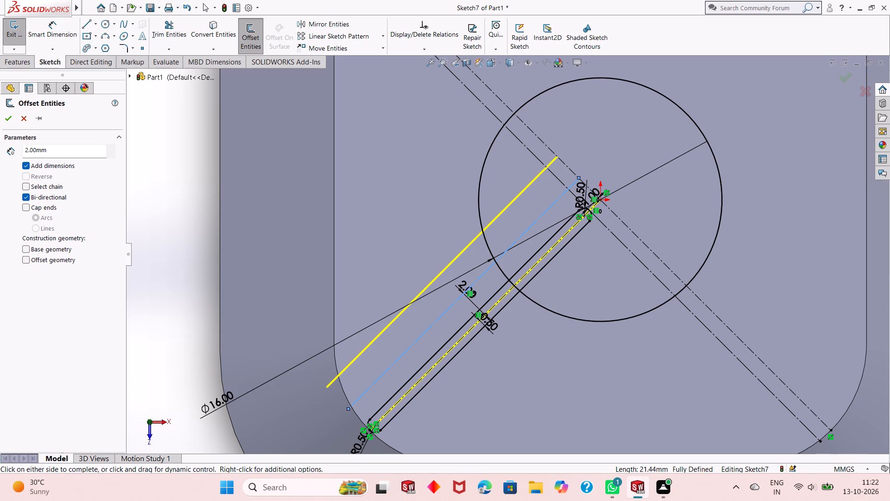
double_click(48, 148)
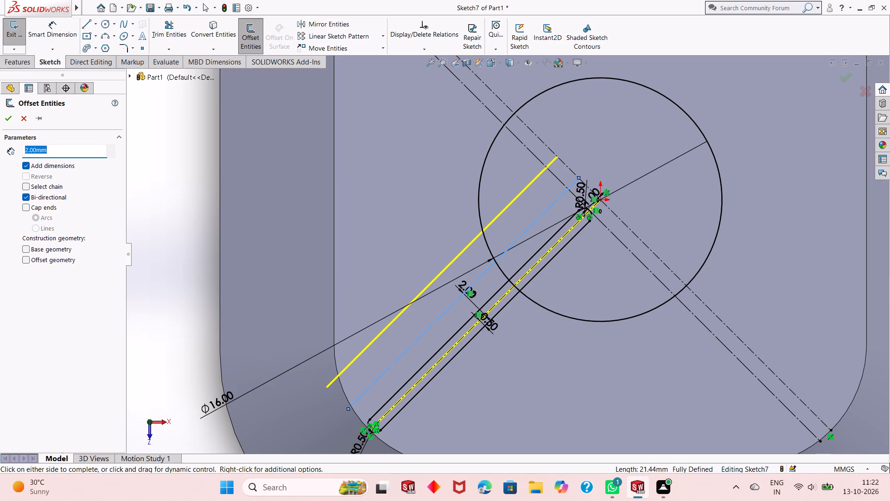
Offset the new construction line beside the slot by 0.5 mm to both sides.
text(.5)
key(Return)
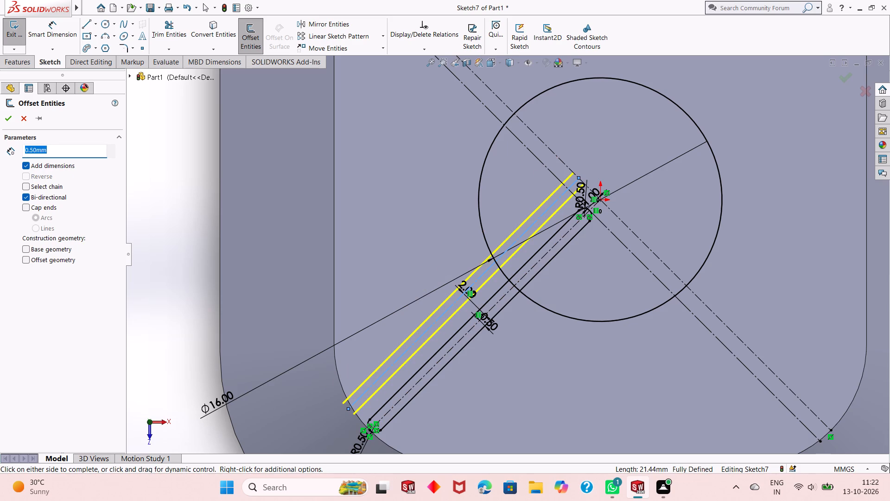
click(10, 118)
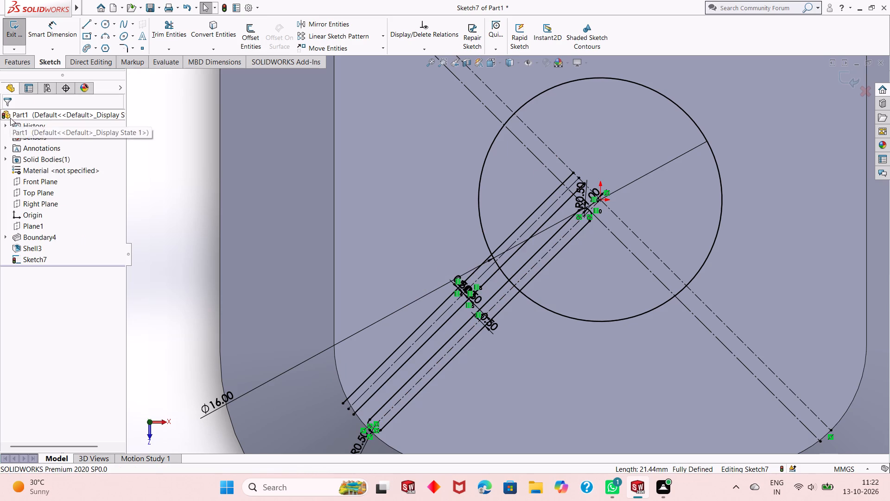
Sketch a three-point arc of 8 mm radius along the rounded inner corner edge, from one tangent end to the other.
scroll(405, 377, down, 2)
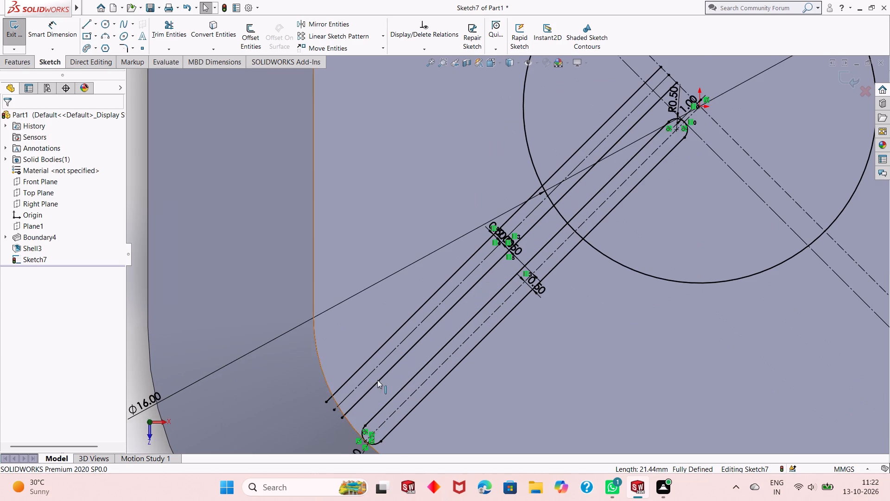
scroll(378, 377, down, 2)
scroll(401, 372, up, 1)
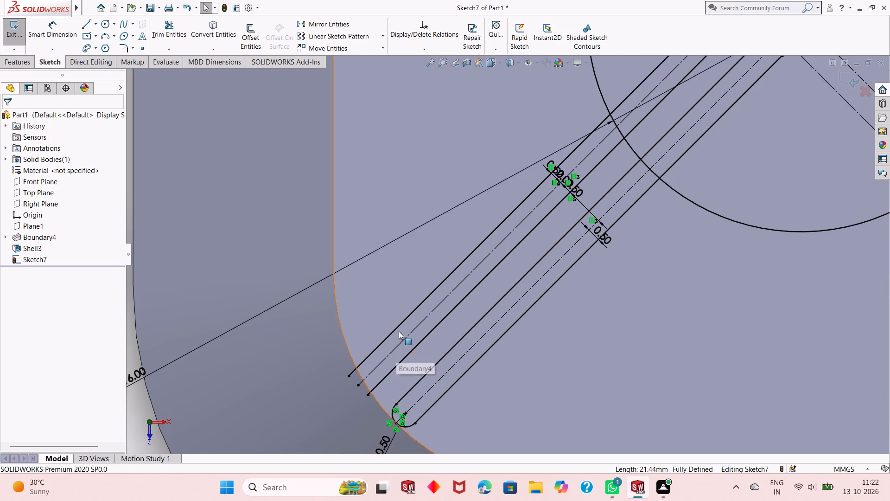
scroll(405, 321, up, 1)
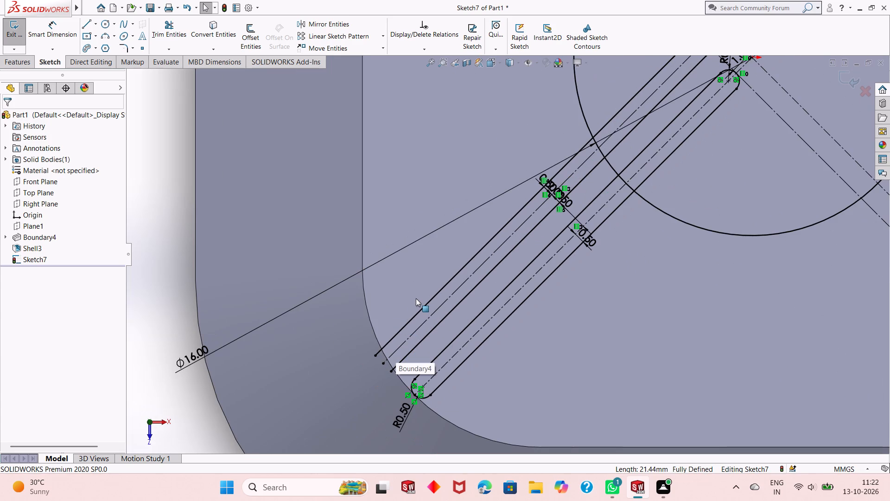
scroll(439, 270, up, 2)
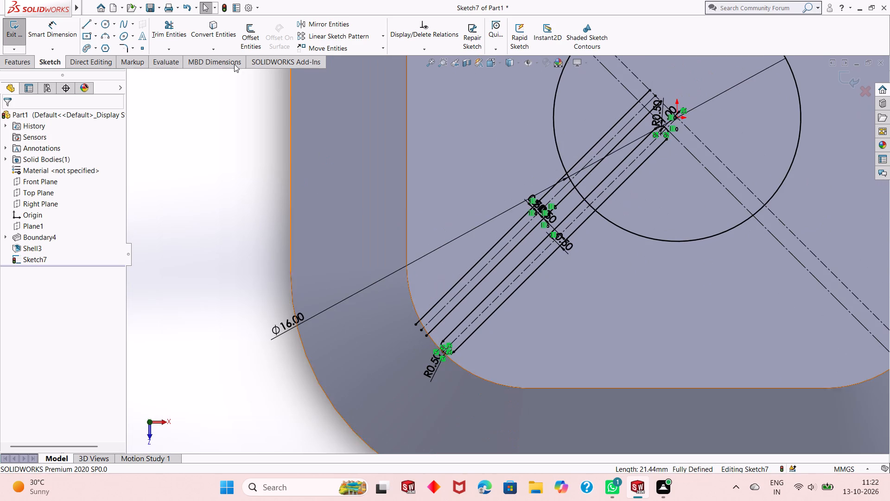
click(102, 35)
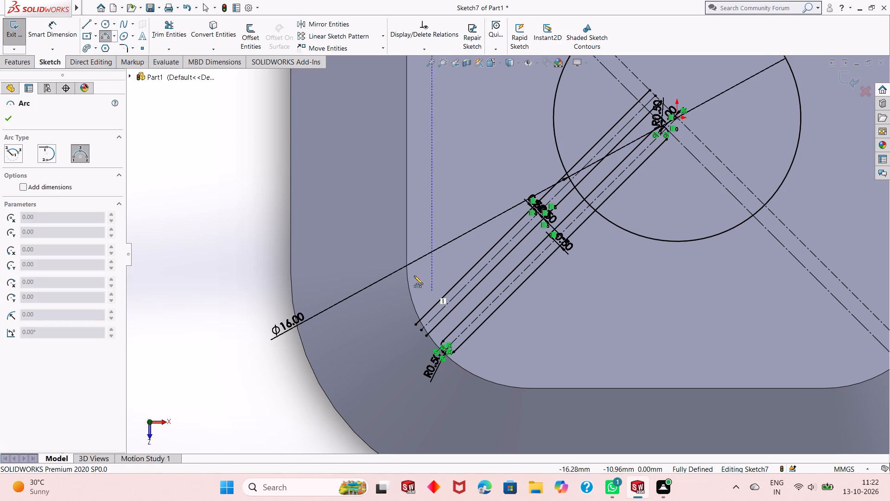
double_click(406, 266)
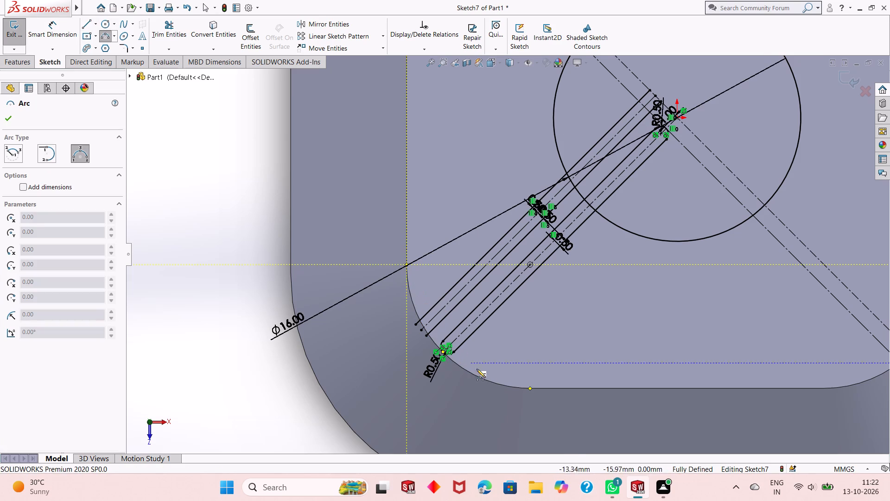
click(528, 388)
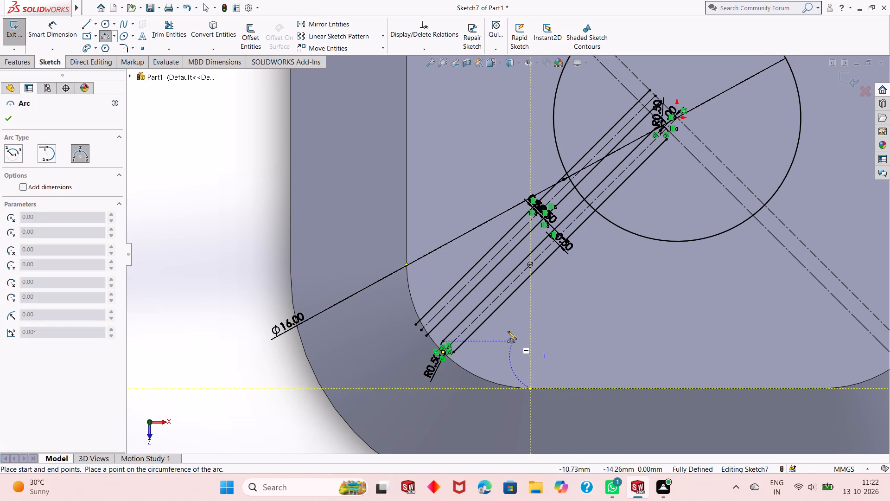
click(407, 264)
click(426, 330)
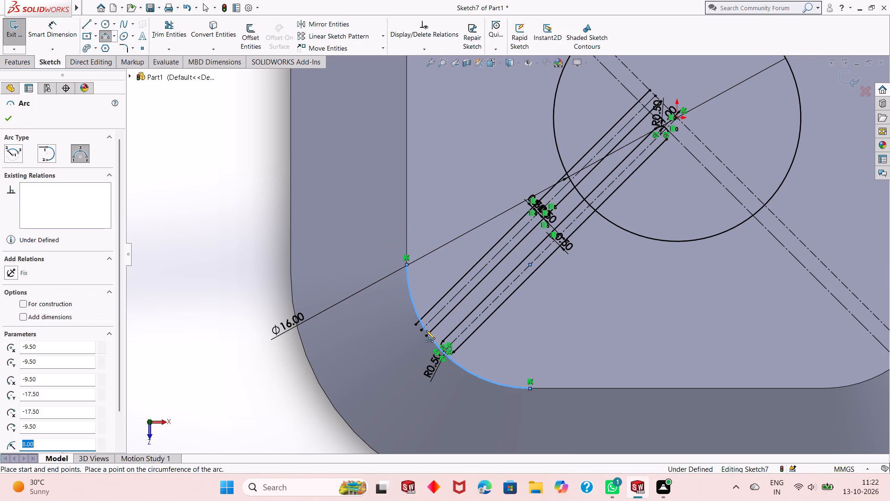
key(Escape)
key(Escape)
scroll(445, 309, down, 4)
key(Escape)
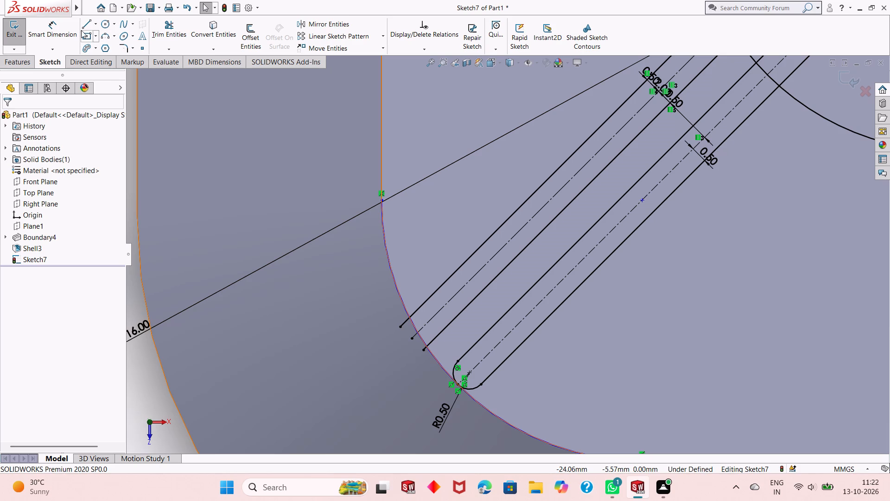
Trim the outer ends of the second slot's two lines and its centreline back to the corner arc.
click(159, 28)
click(401, 324)
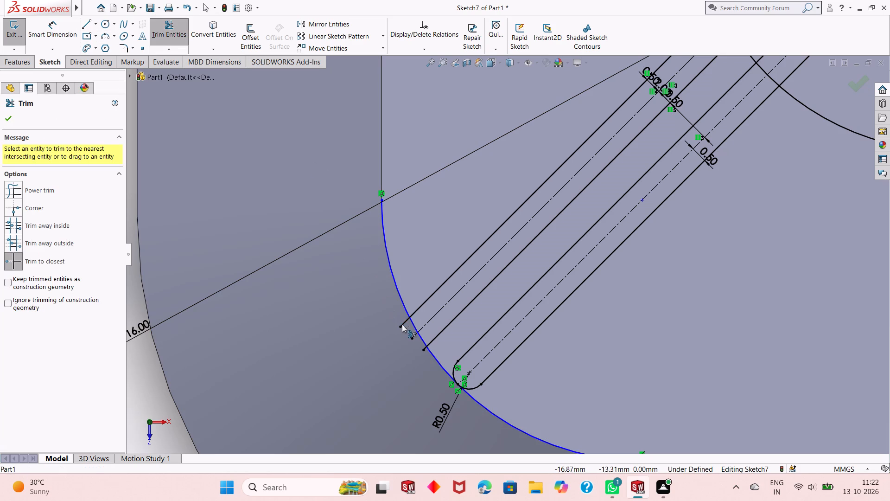
click(415, 338)
click(414, 334)
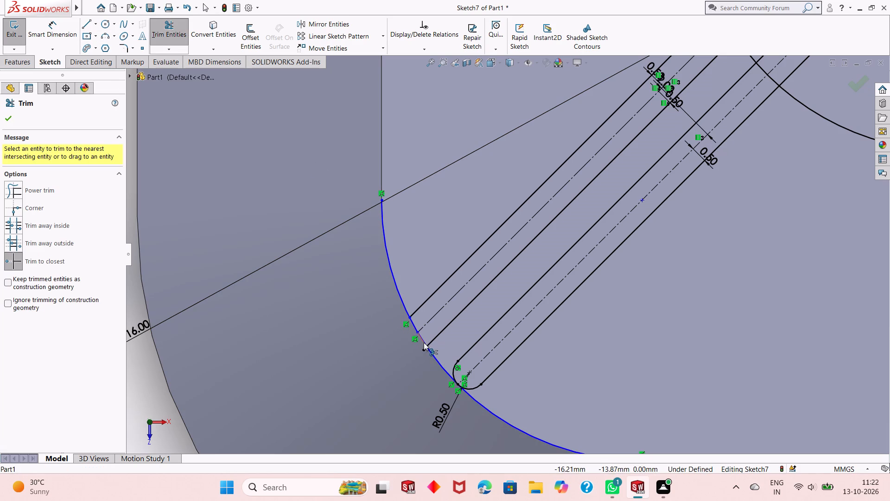
click(422, 352)
key(Escape)
key(Escape)
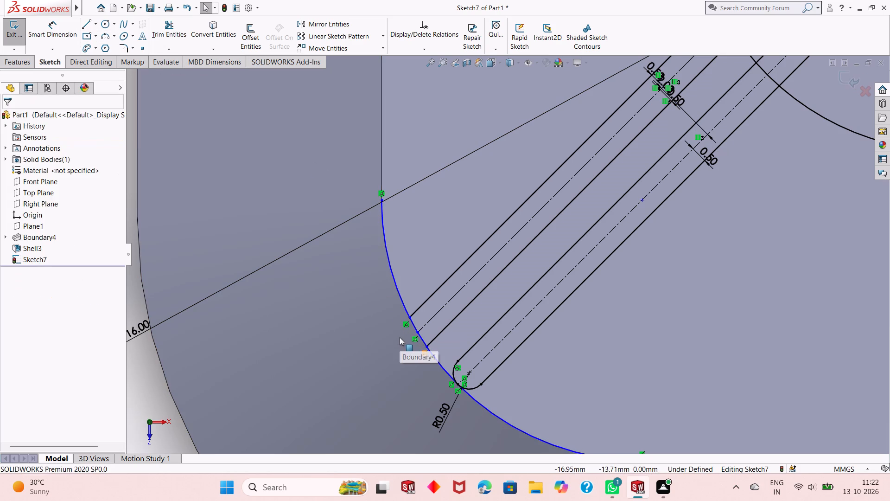
Delete the 8 mm radius helper arc along the rounded corner edge.
scroll(262, 246, up, 1)
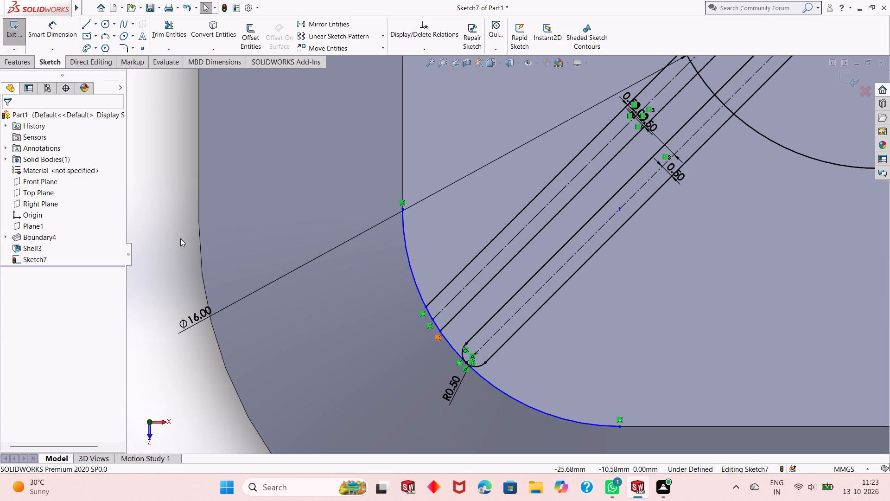
right_click(171, 229)
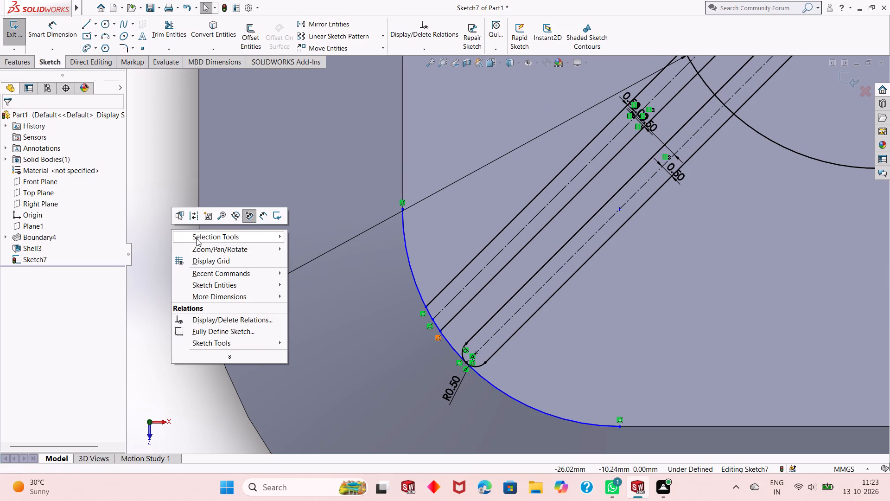
click(161, 288)
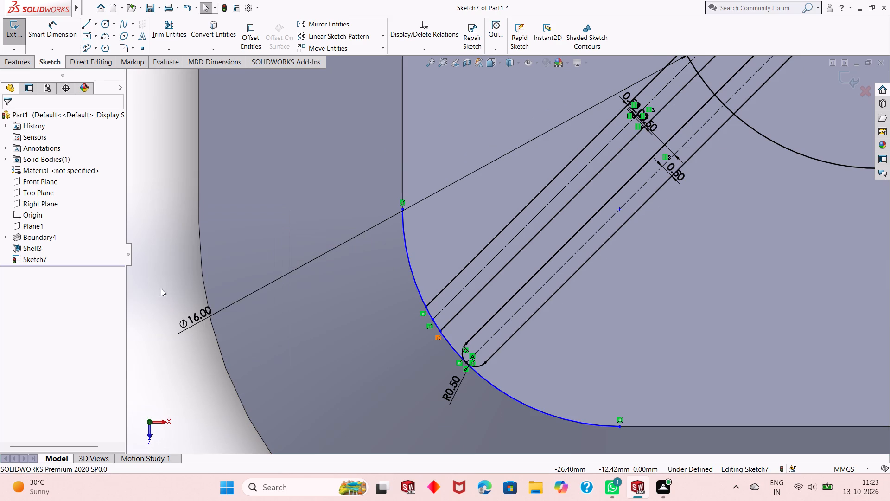
click(418, 291)
right_click(143, 211)
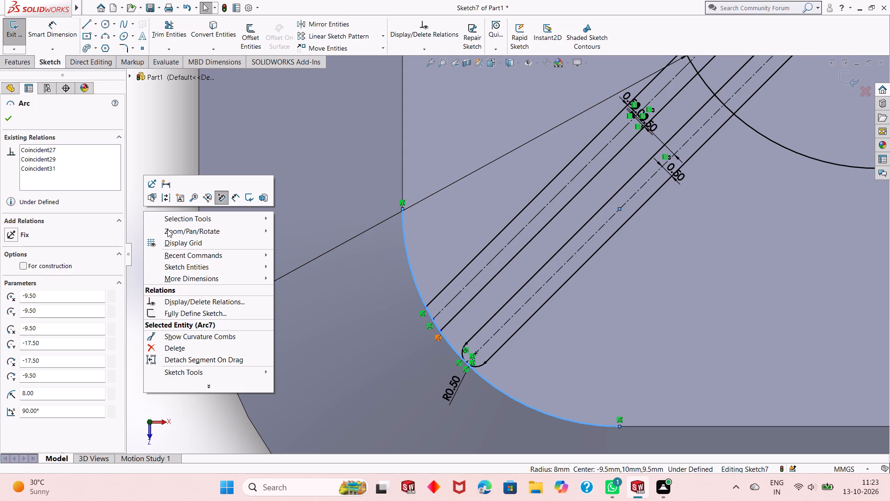
click(189, 347)
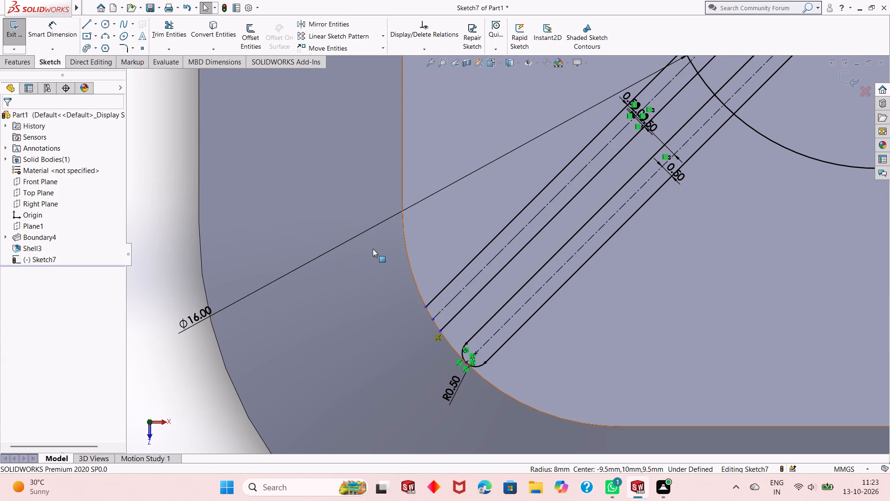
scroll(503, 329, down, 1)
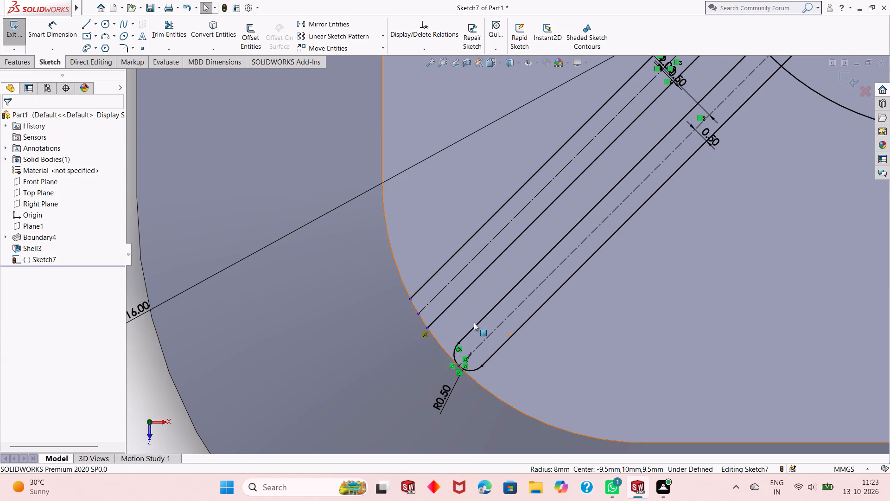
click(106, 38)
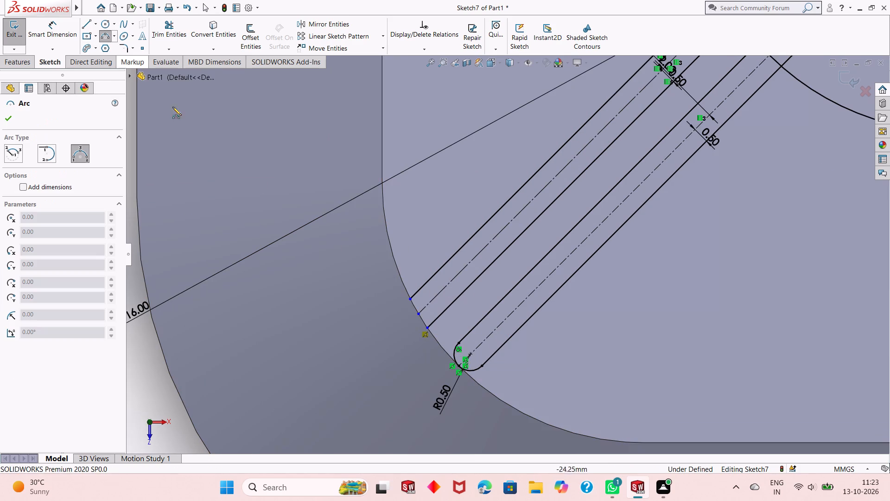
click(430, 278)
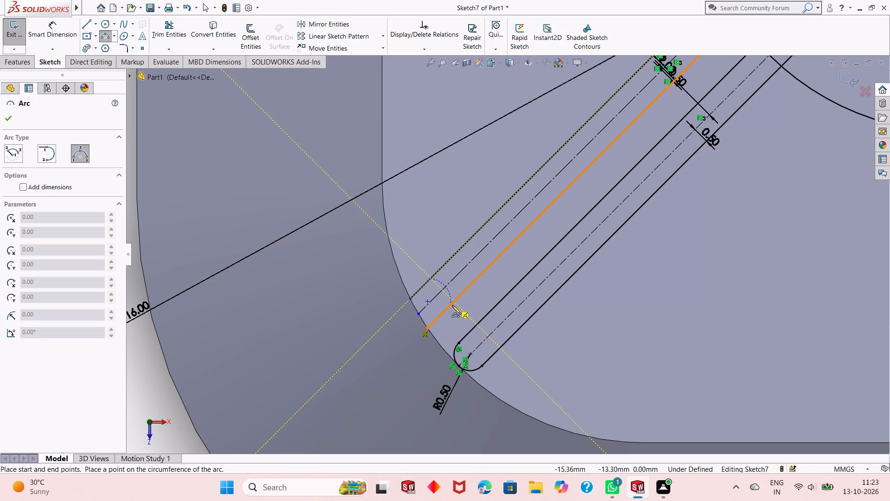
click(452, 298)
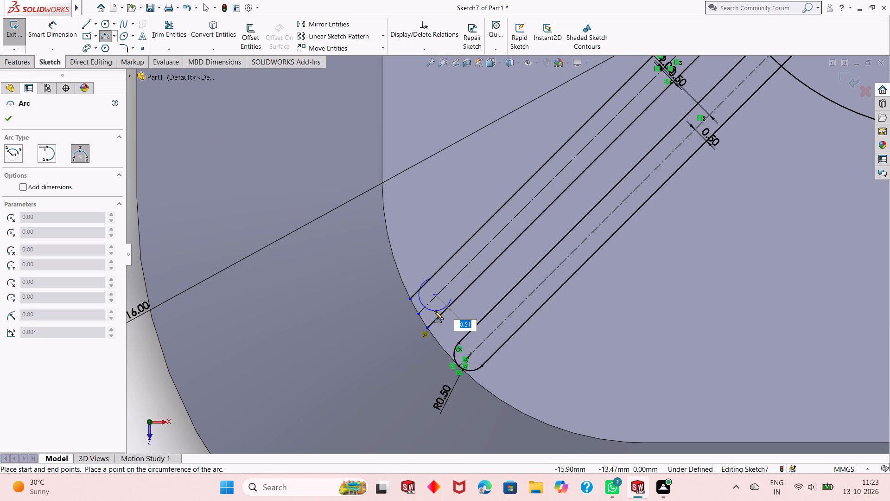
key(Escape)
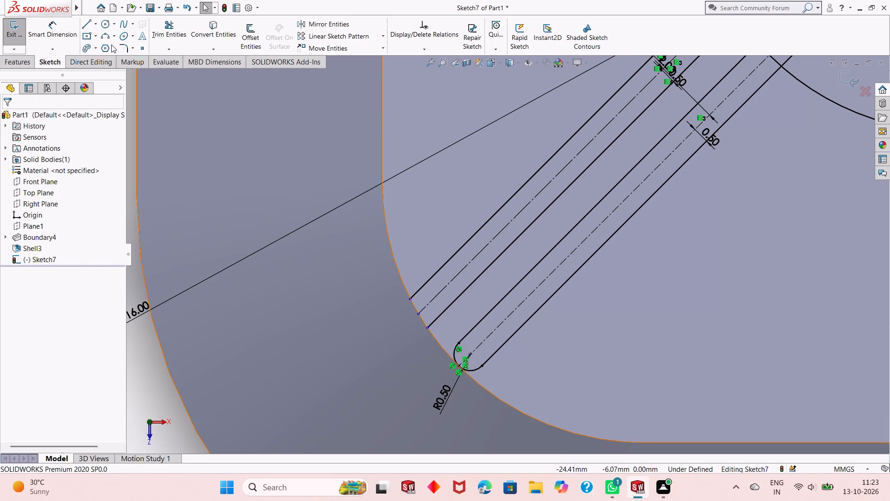
Sketch a three-point arc of about 0.56 mm radius between the second slot's two lines, near their corner end.
click(103, 37)
click(429, 282)
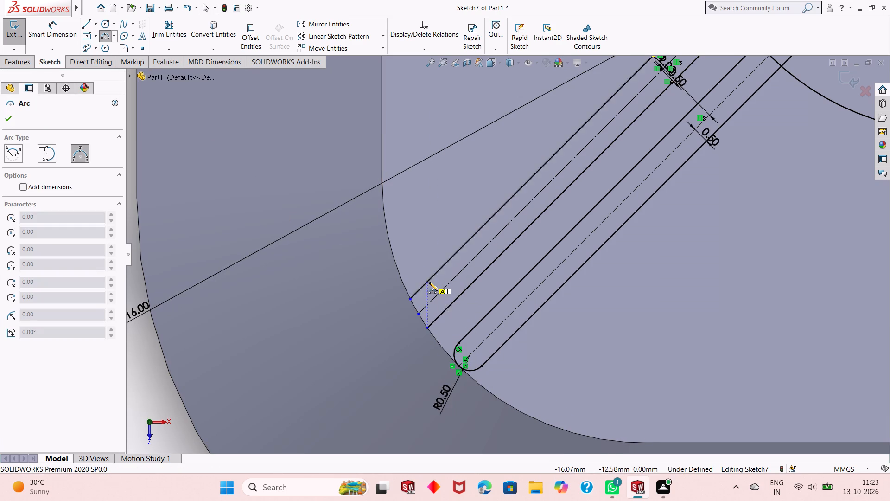
click(448, 308)
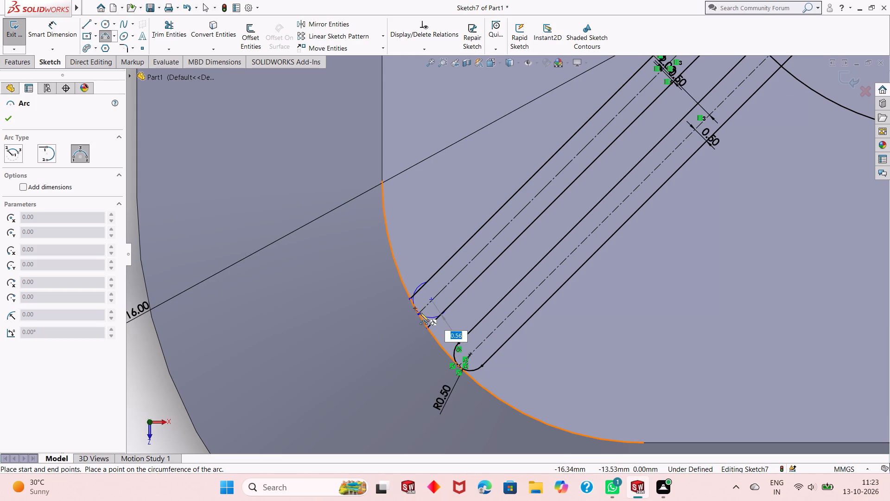
click(419, 314)
key(Escape)
key(Escape)
key(Escape)
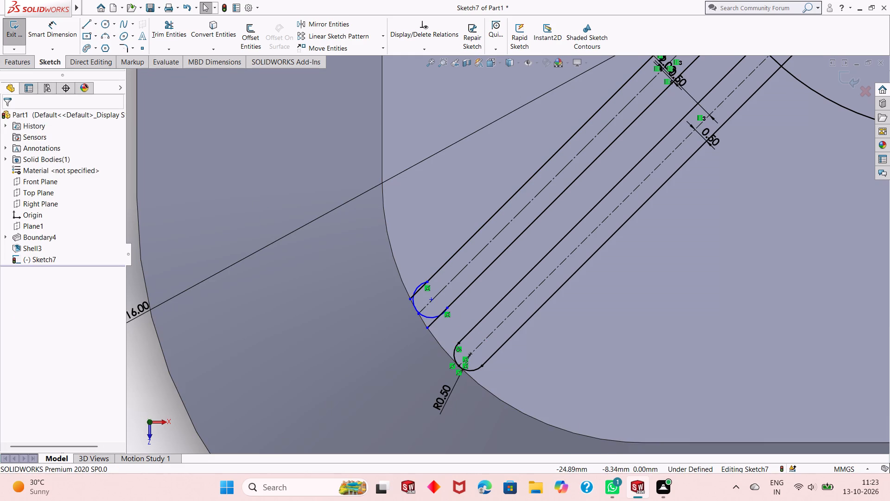
Dimension the second slot's end arc with a radius of 0.5 mm.
click(68, 39)
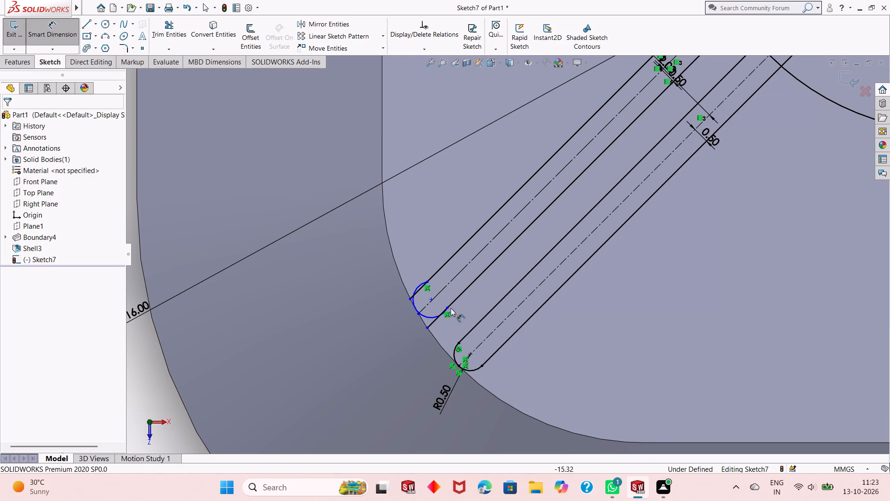
click(424, 317)
click(391, 334)
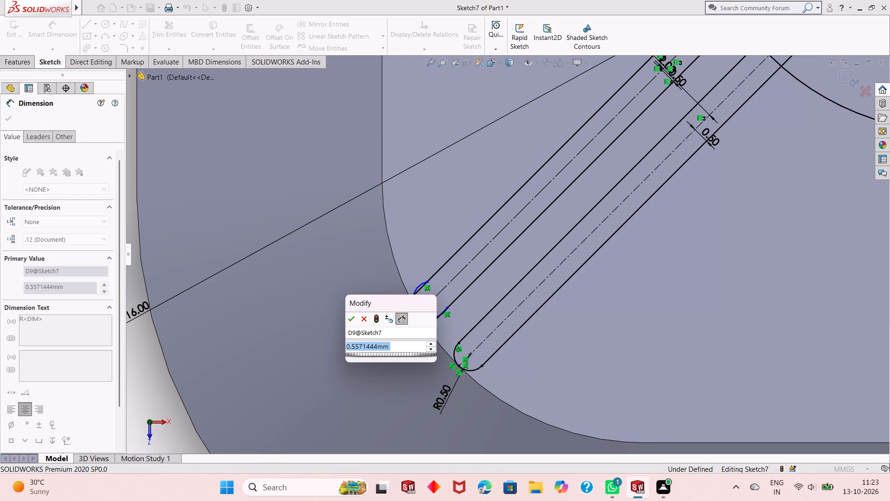
text(.5)
key(Return)
key(Escape)
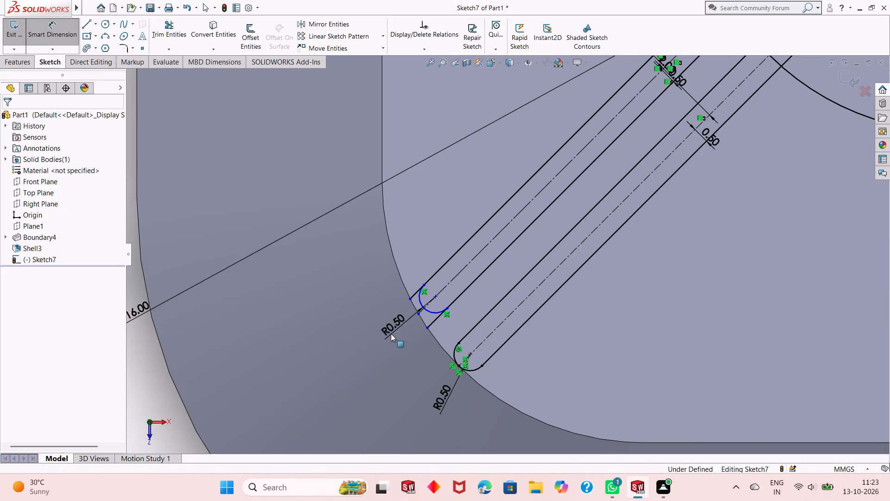
Make the second slot's centreline endpoint coincident with the midpoint of its end arc.
scroll(415, 317, down, 8)
scroll(552, 250, down, 3)
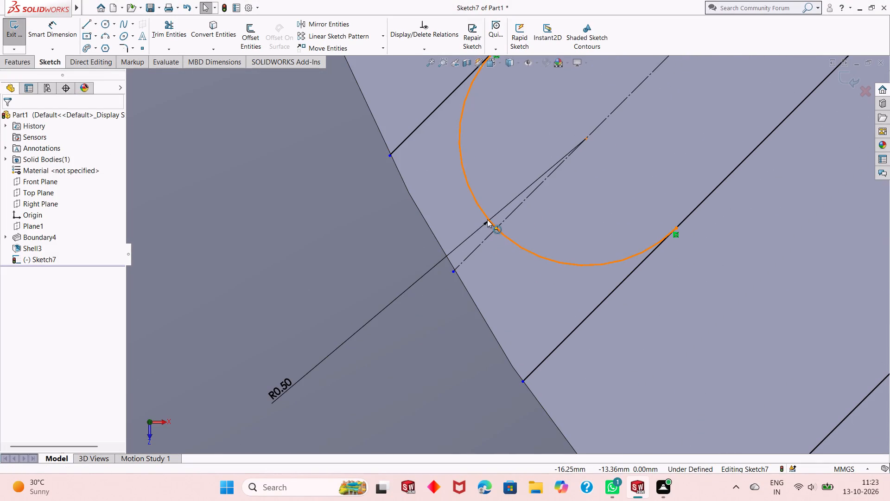
click(496, 228)
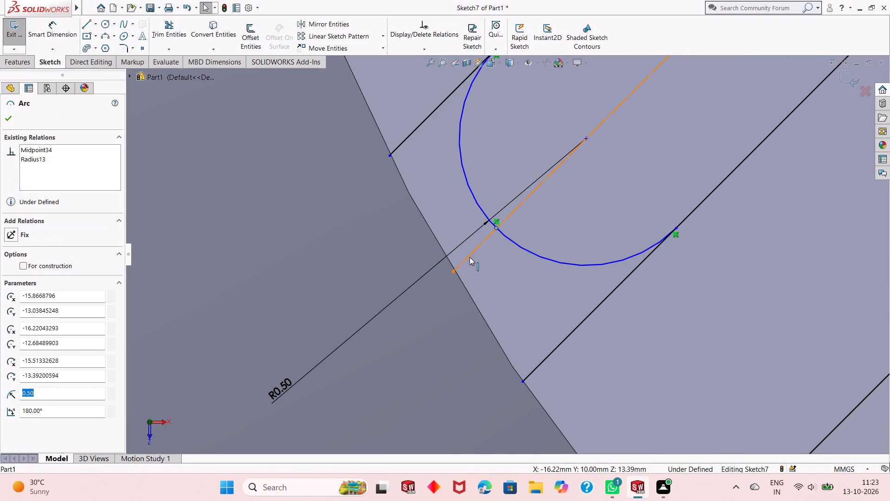
ctrl+click(452, 272)
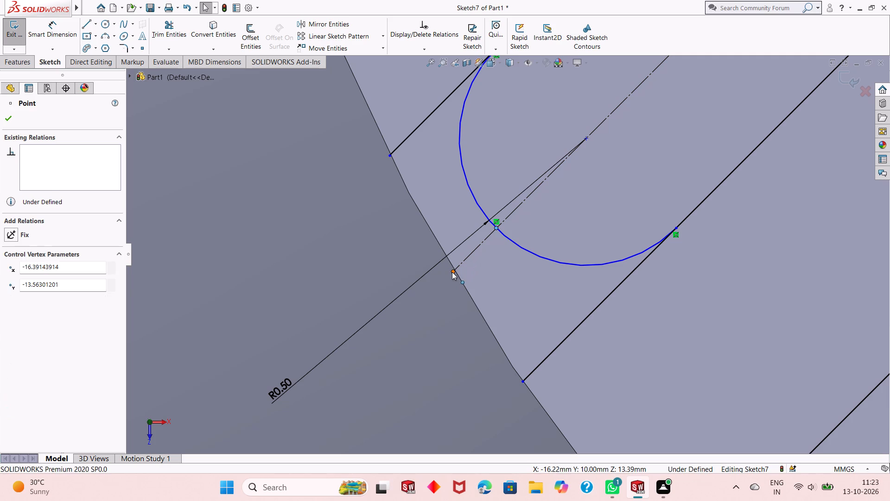
click(505, 231)
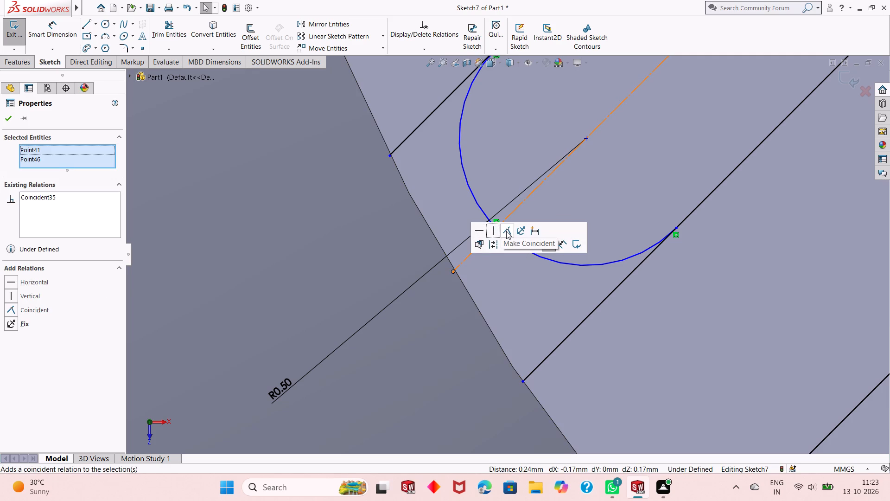
click(506, 231)
key(Escape)
key(Escape)
key(Escape)
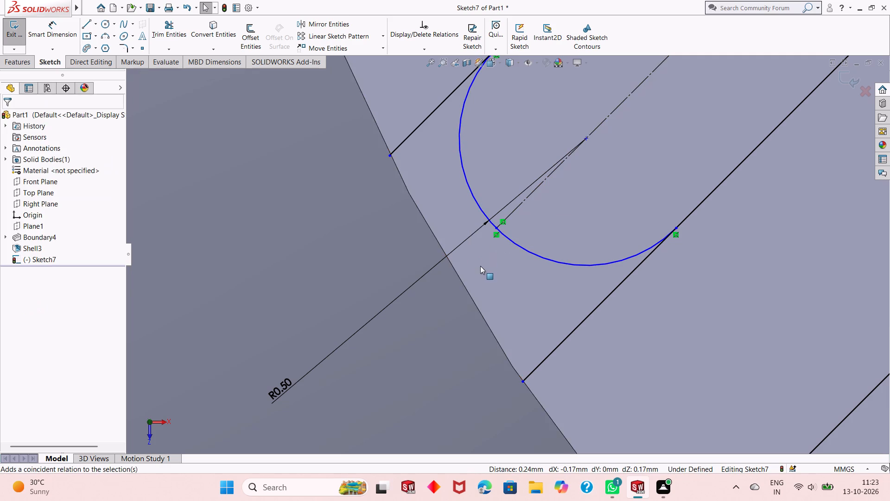
Undo the coincident relation between the second slot's centreline endpoint and the midpoint of its end arc.
key(Escape)
key(Escape)
key(ctrl+z)
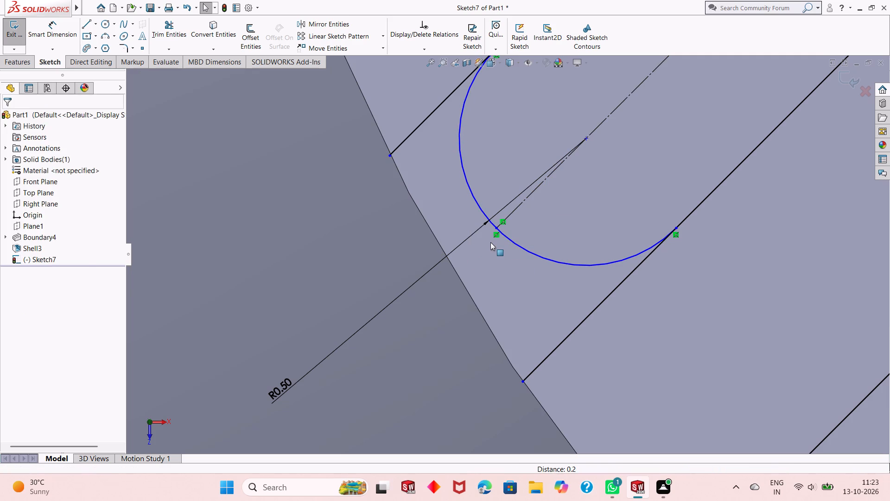
key(ctrl+z)
key(Escape)
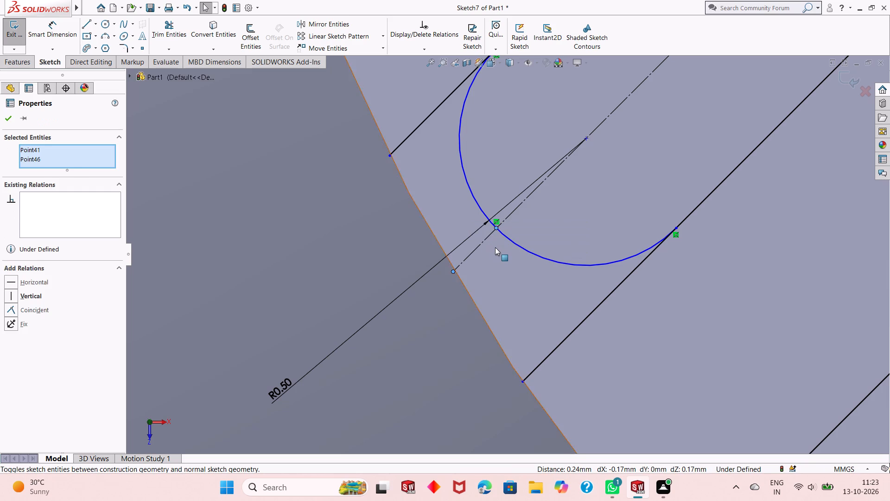
key(Escape)
key(Escape)
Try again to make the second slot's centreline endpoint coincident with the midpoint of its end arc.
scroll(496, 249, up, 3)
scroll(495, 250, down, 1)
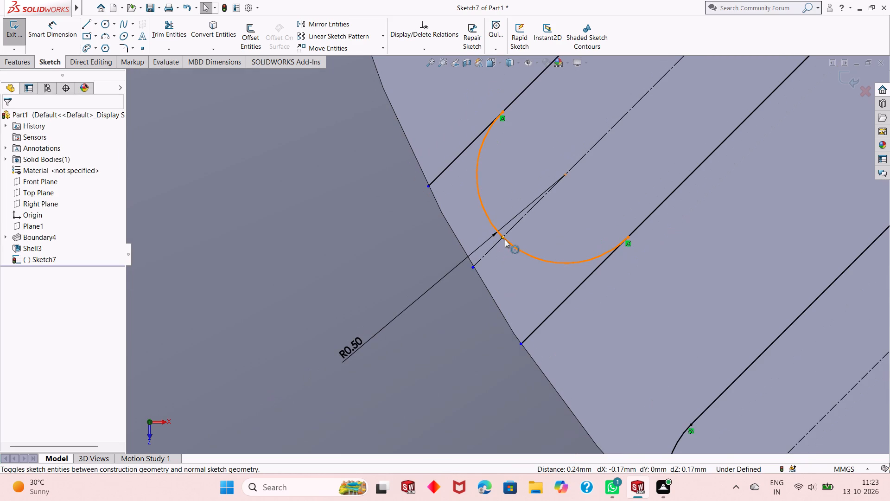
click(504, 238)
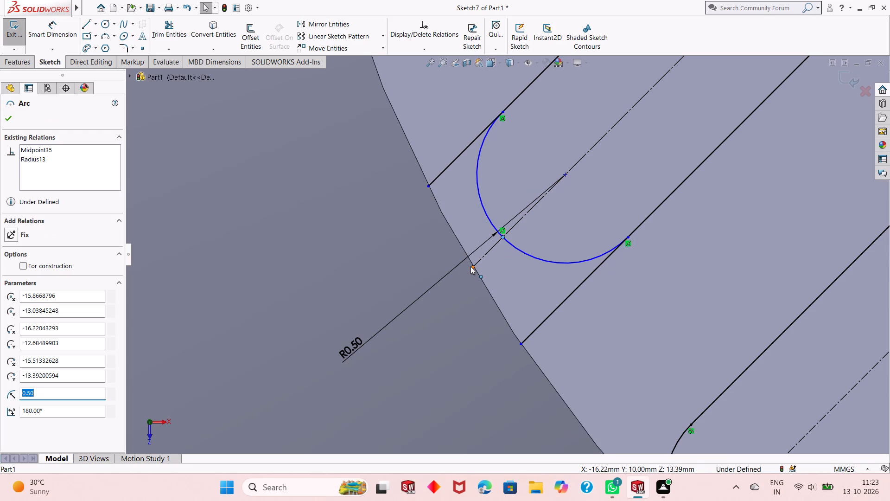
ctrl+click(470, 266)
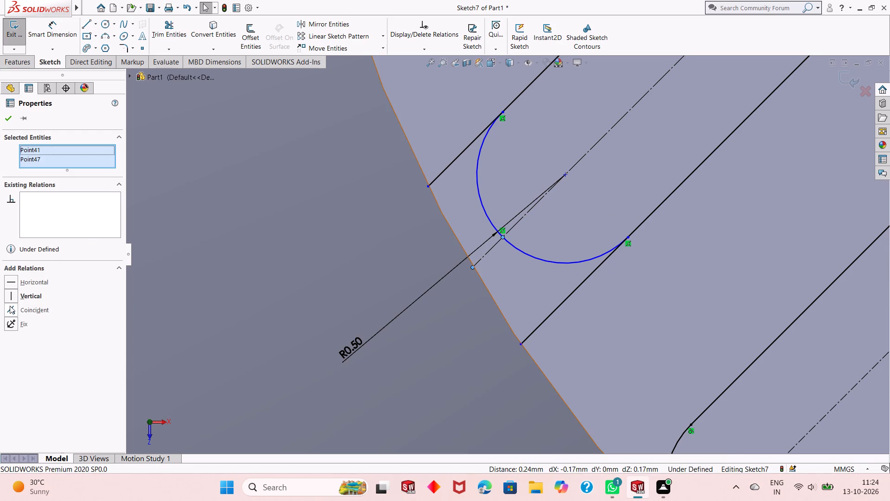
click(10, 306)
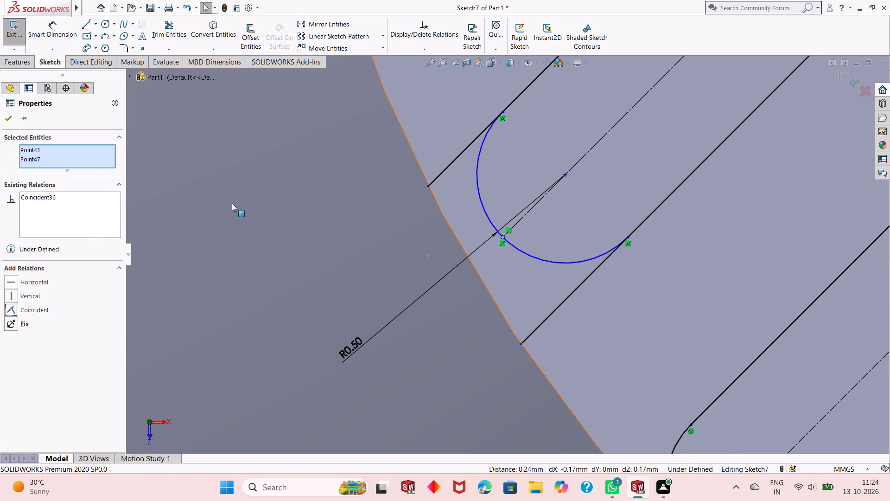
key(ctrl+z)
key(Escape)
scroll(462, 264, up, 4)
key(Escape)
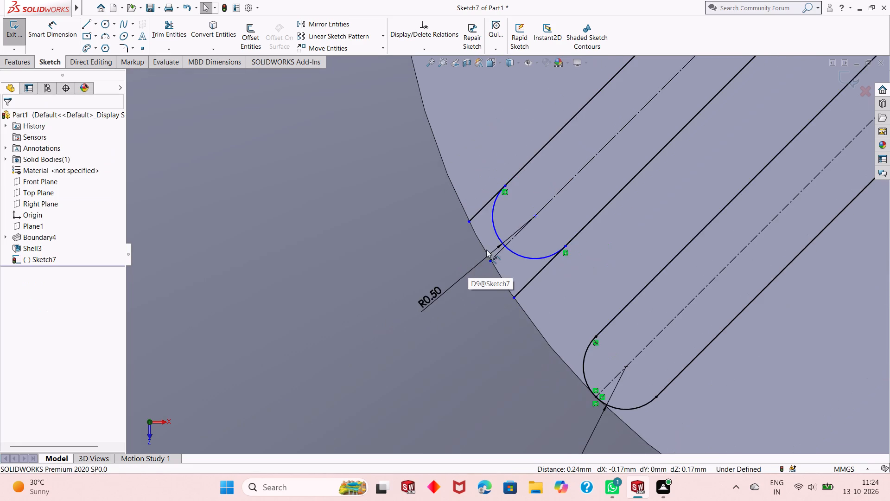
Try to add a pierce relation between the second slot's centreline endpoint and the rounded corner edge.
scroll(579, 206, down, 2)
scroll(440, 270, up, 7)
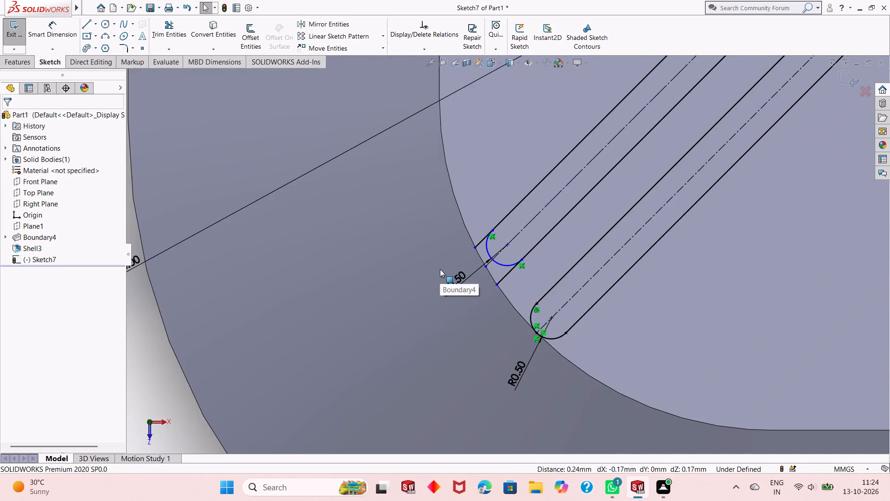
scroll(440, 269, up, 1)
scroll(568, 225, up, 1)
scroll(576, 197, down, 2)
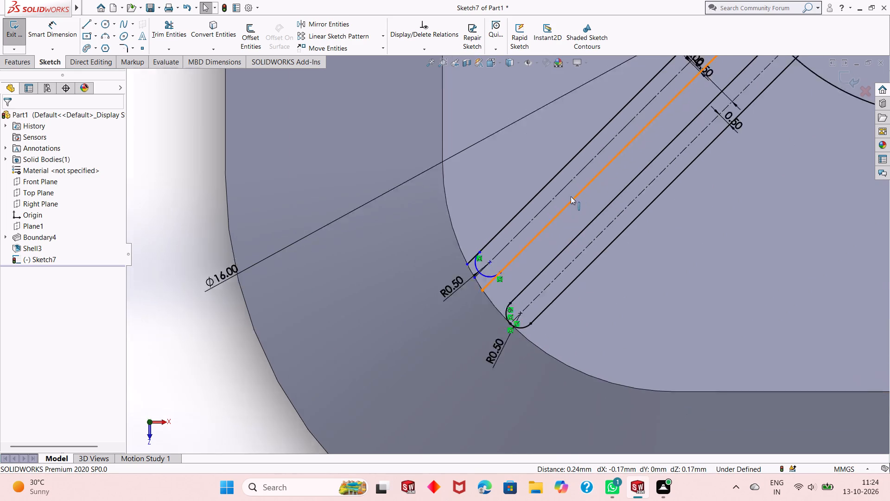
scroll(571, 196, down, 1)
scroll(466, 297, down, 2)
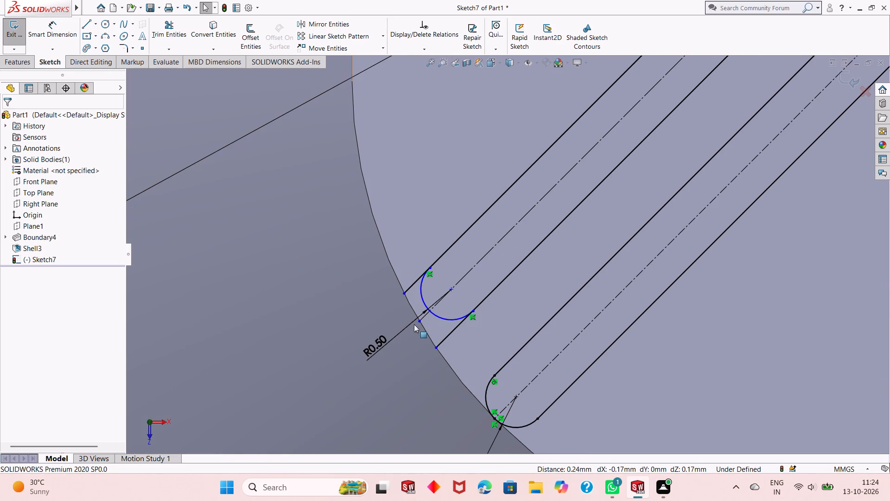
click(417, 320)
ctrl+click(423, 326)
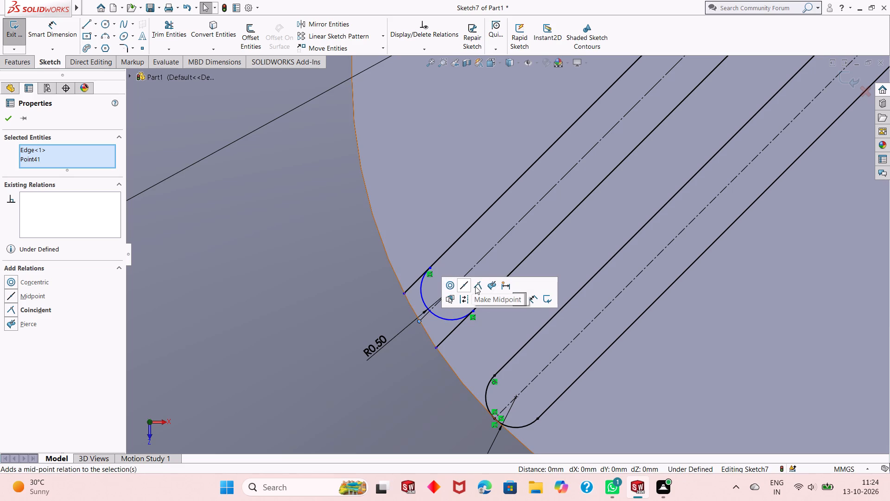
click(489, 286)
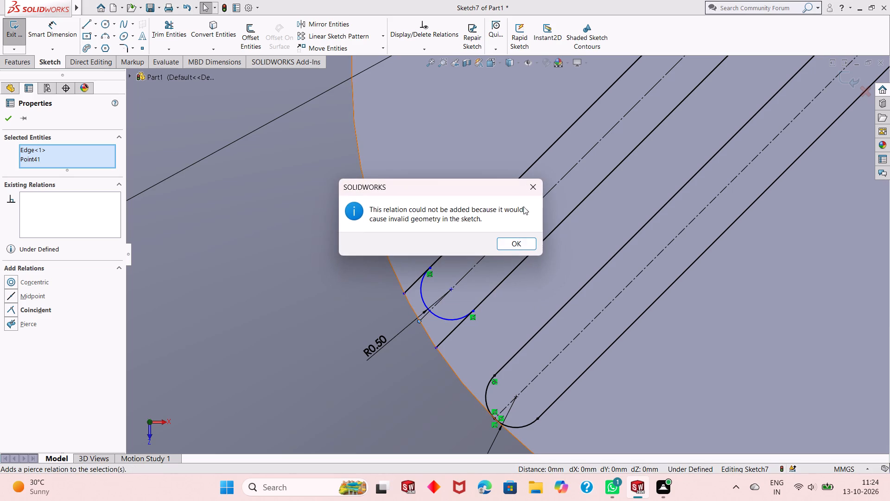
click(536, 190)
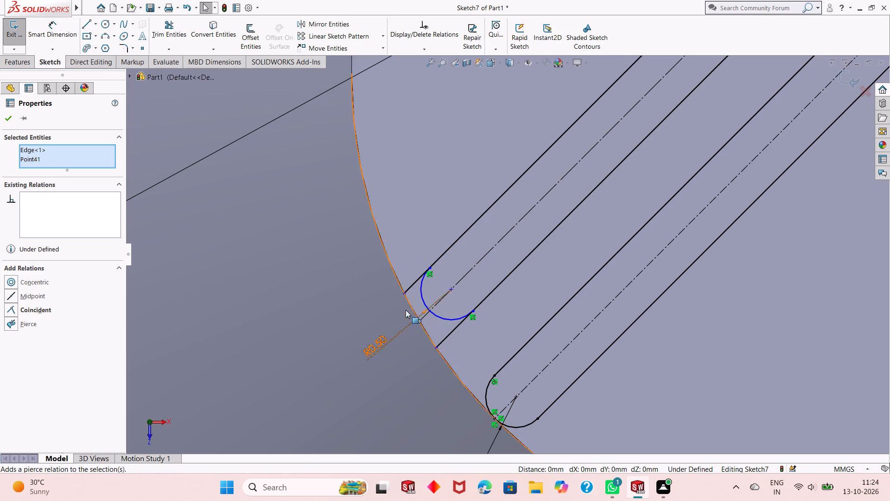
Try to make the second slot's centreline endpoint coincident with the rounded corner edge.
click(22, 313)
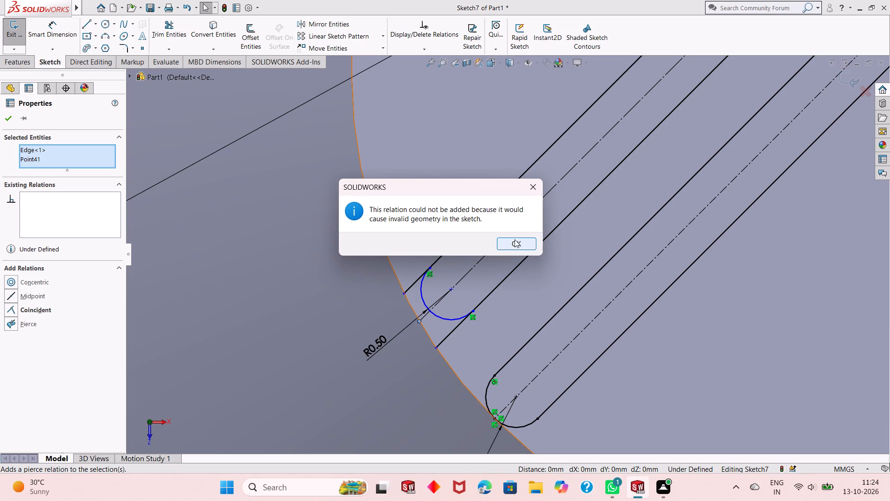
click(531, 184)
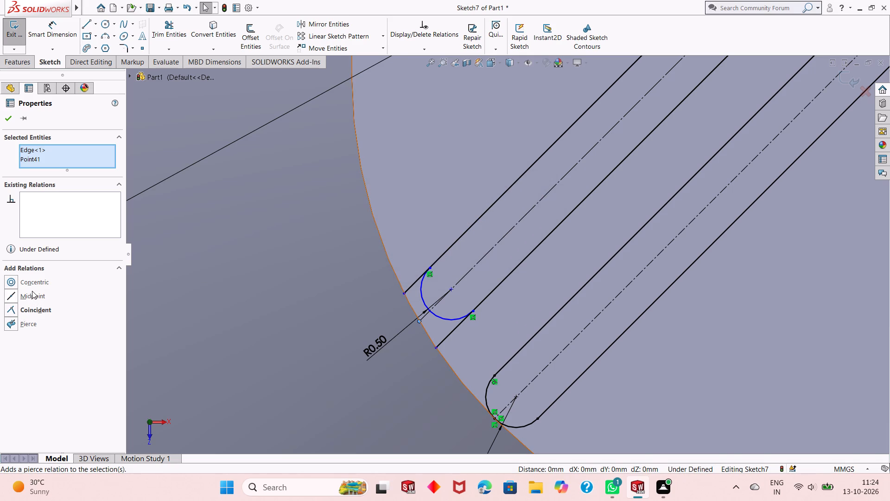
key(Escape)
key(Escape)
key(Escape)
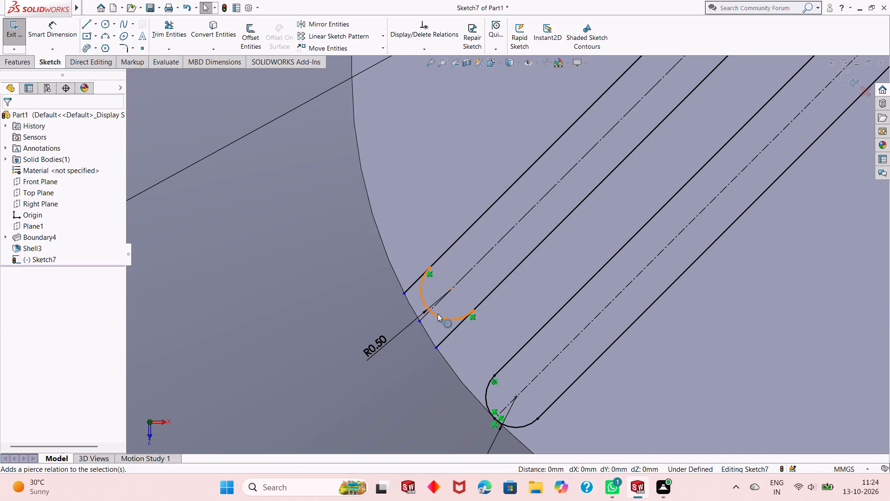
Examine where the second slot's end arc and centreline endpoint lie relative to the rounded corner edge.
scroll(438, 314, down, 4)
scroll(438, 313, up, 6)
scroll(550, 246, down, 3)
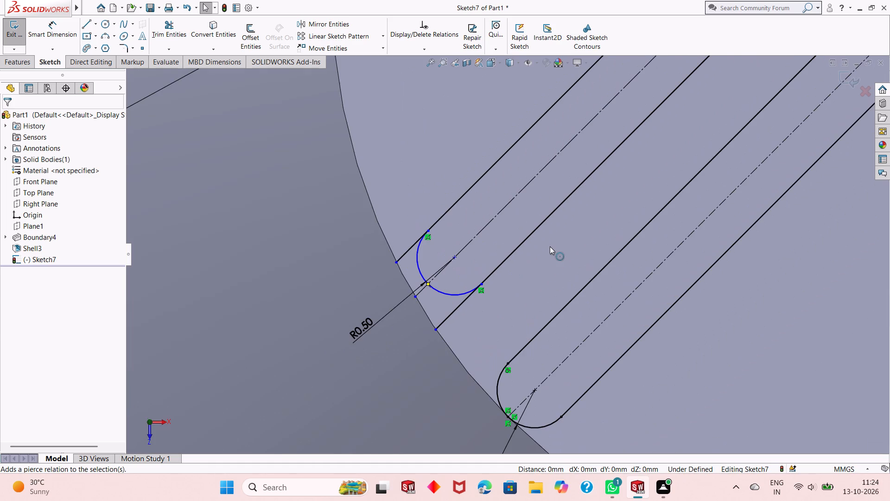
scroll(543, 244, down, 3)
scroll(409, 318, up, 2)
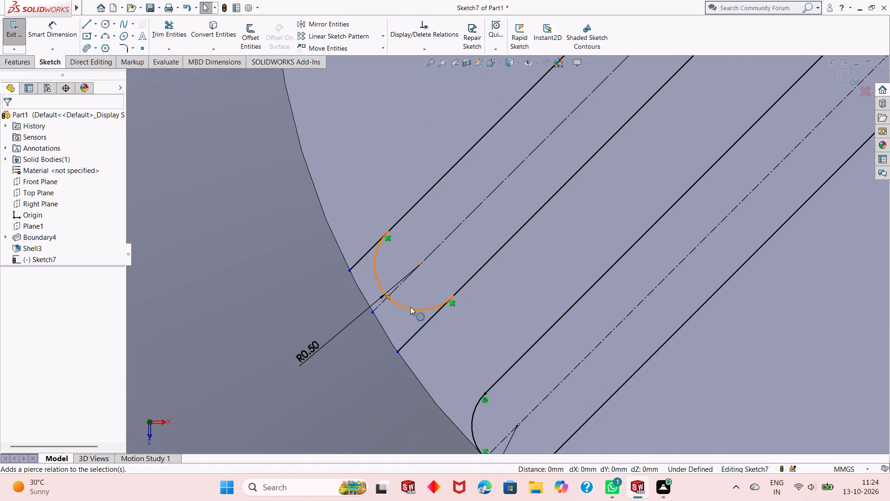
scroll(410, 318, up, 1)
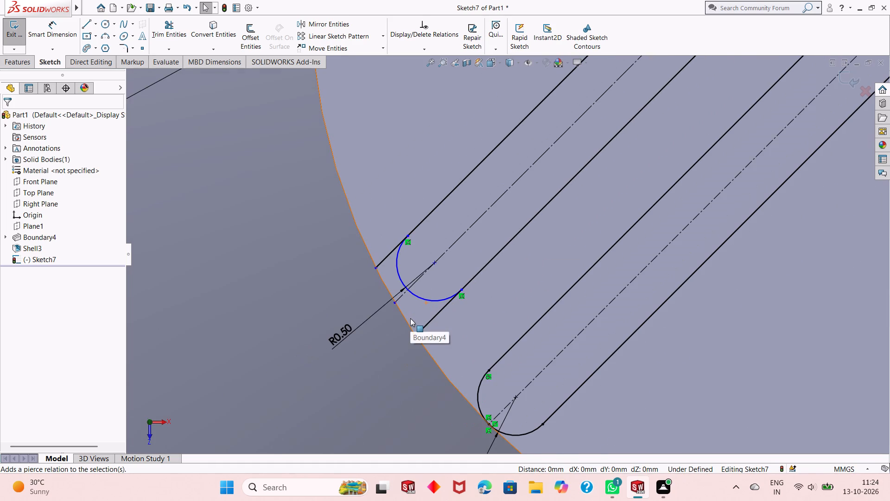
scroll(424, 284, down, 3)
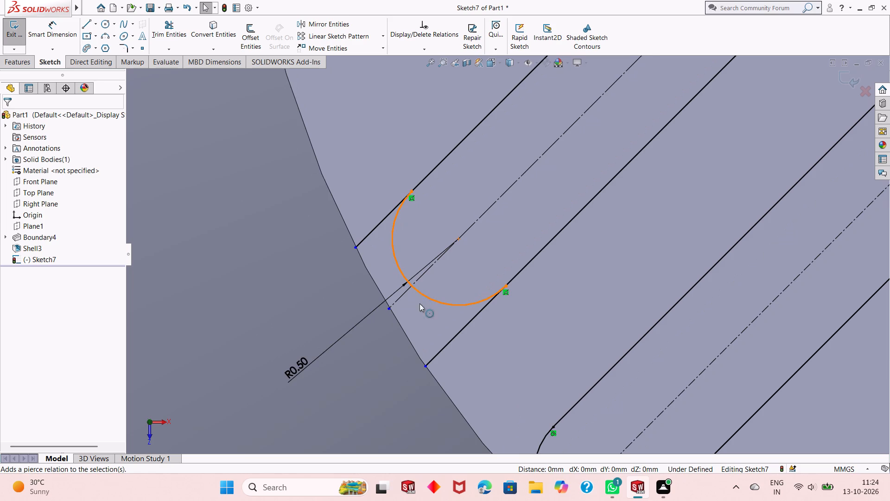
scroll(417, 313, up, 1)
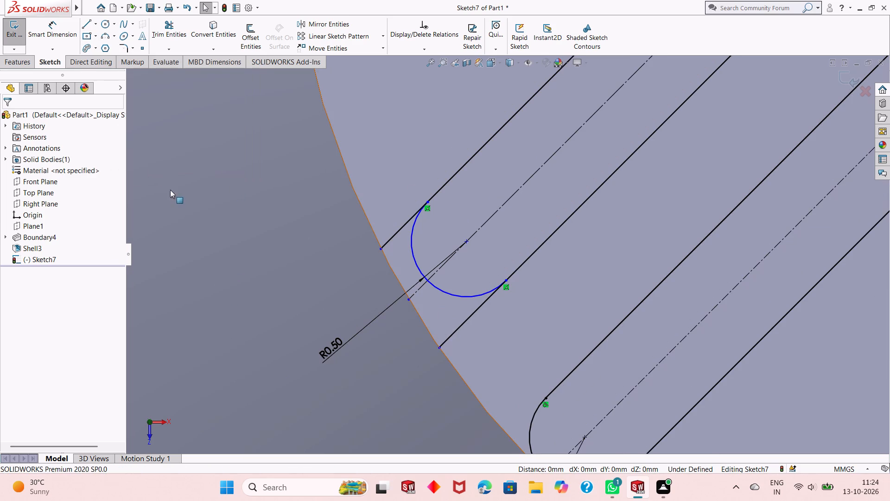
Sketch a three-point arc of about 8 mm radius along the rounded corner edge, spanning from one end of the edge to the other.
click(108, 39)
scroll(309, 212, up, 3)
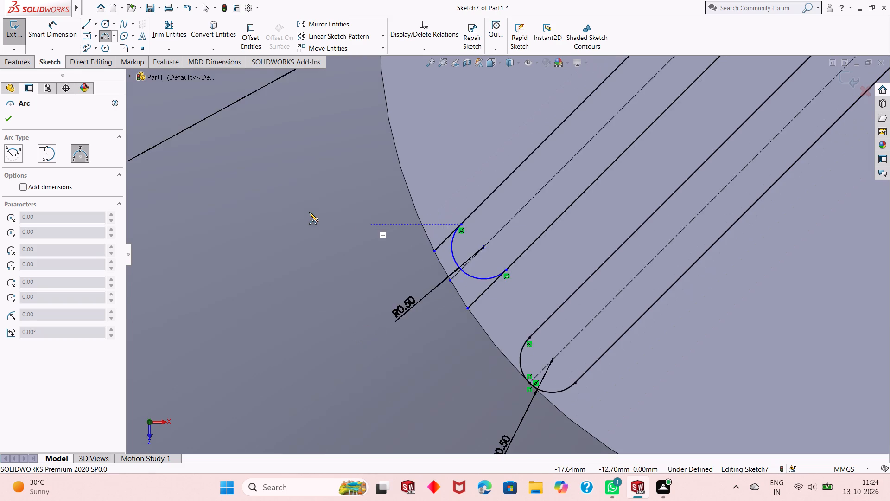
scroll(386, 289, up, 2)
scroll(487, 295, up, 3)
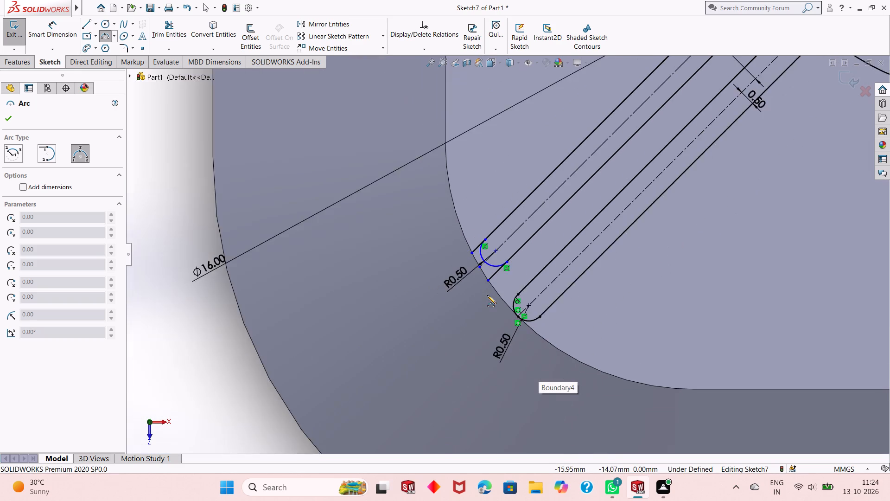
scroll(487, 295, up, 1)
click(464, 176)
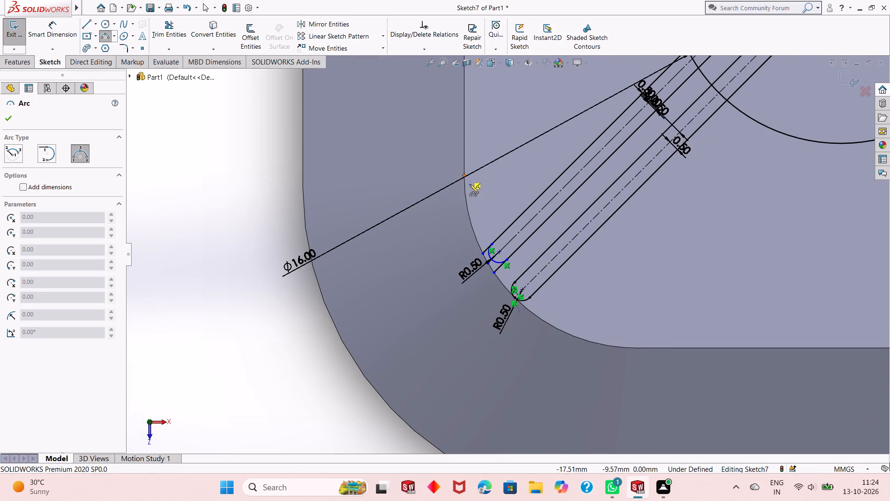
click(635, 348)
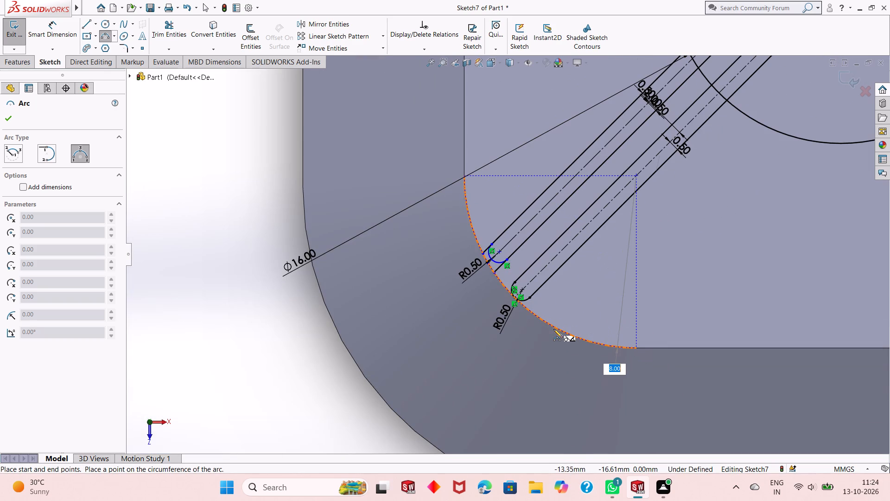
click(553, 329)
key(Escape)
key(Escape)
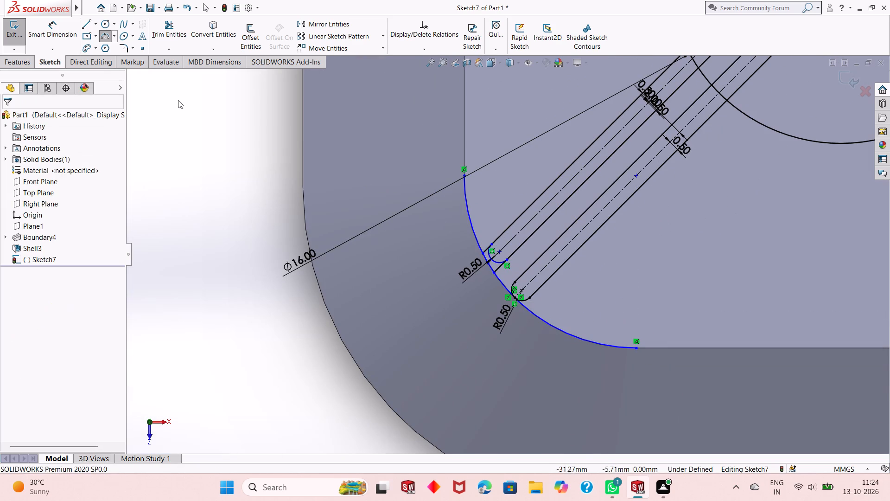
Dimension the corner arc with a radius of 8 mm.
click(42, 25)
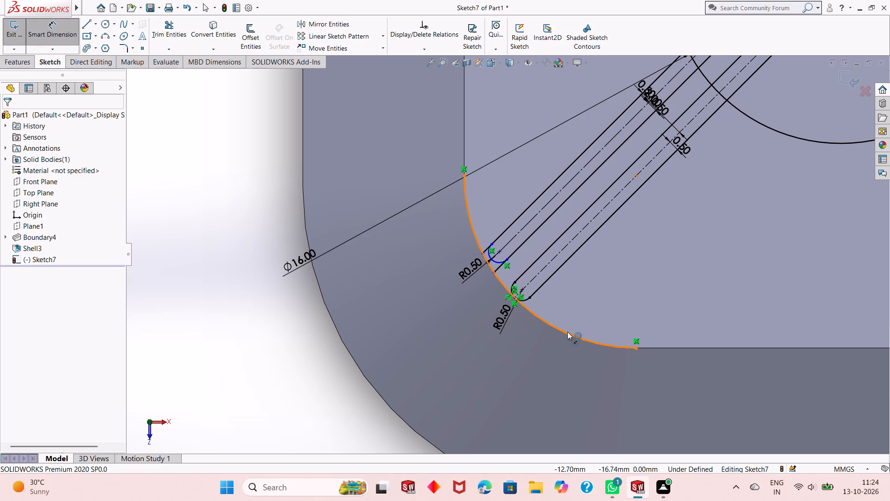
click(568, 333)
click(518, 365)
key(Return)
key(Escape)
key(Escape)
key(Escape)
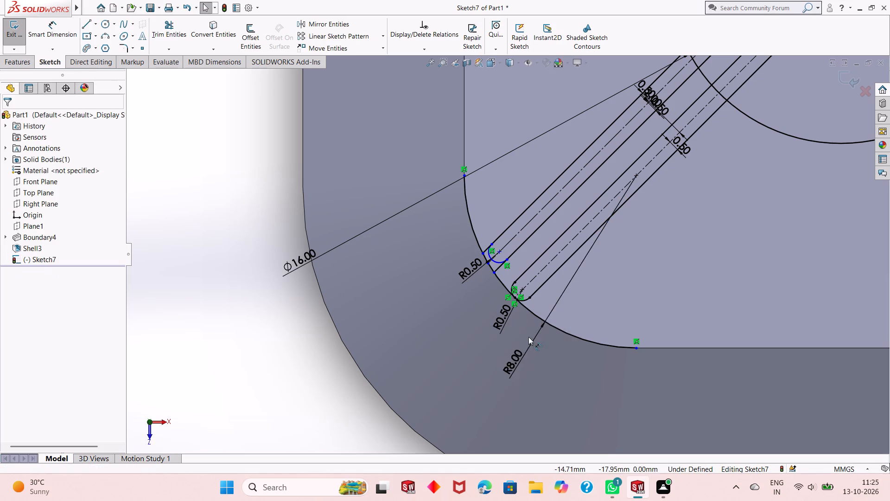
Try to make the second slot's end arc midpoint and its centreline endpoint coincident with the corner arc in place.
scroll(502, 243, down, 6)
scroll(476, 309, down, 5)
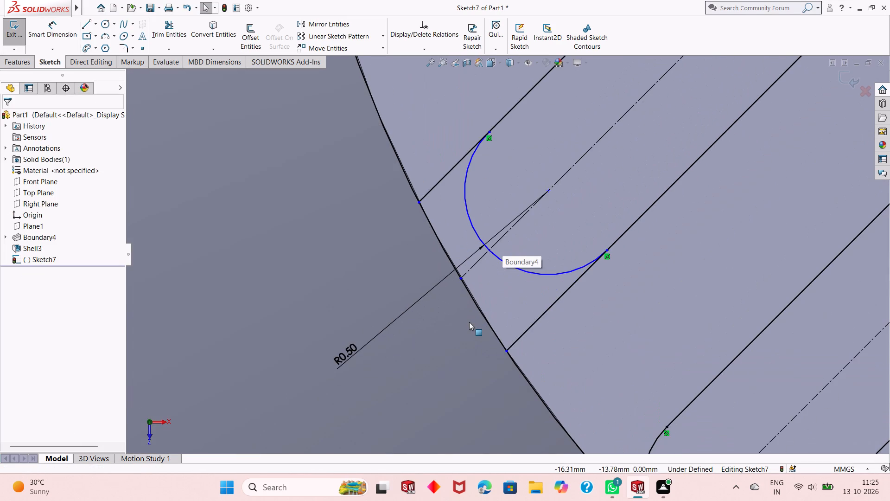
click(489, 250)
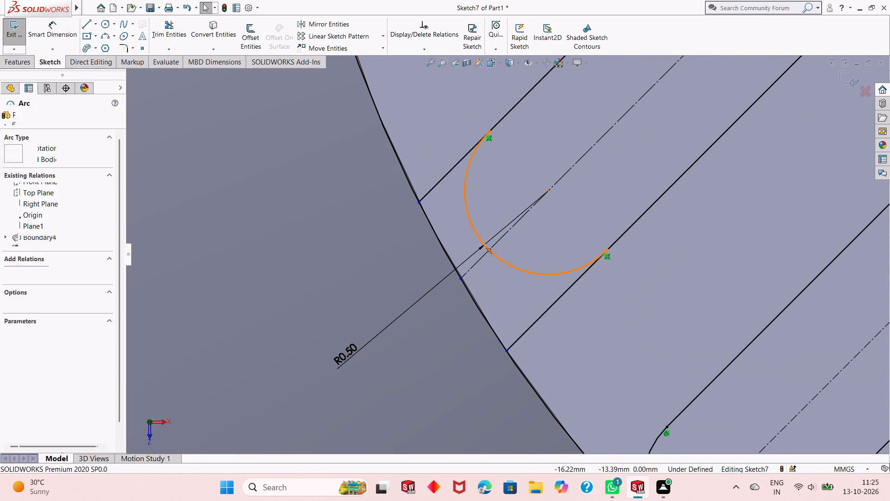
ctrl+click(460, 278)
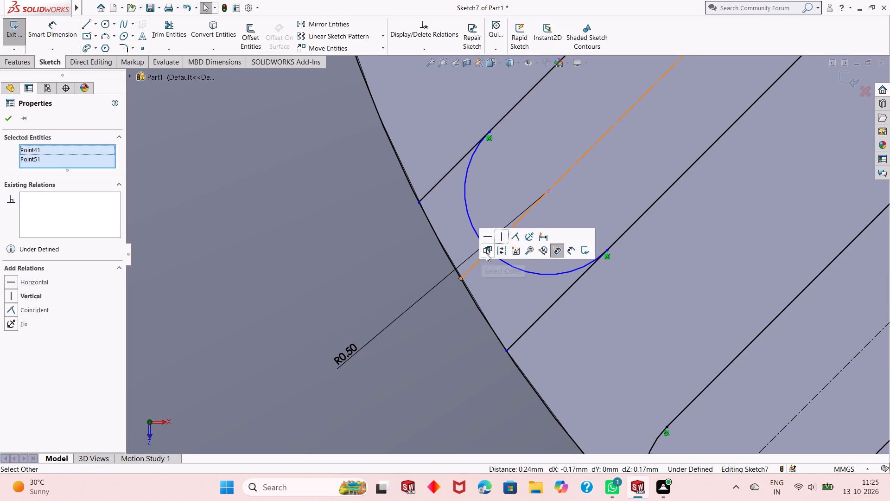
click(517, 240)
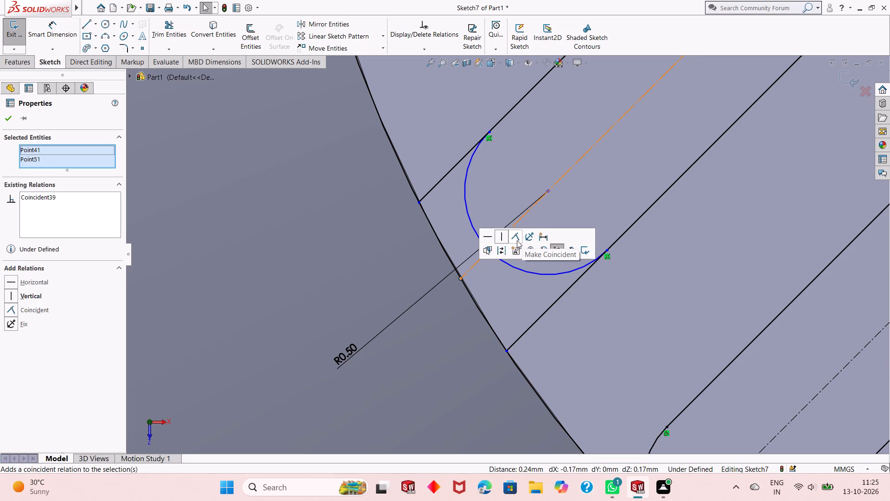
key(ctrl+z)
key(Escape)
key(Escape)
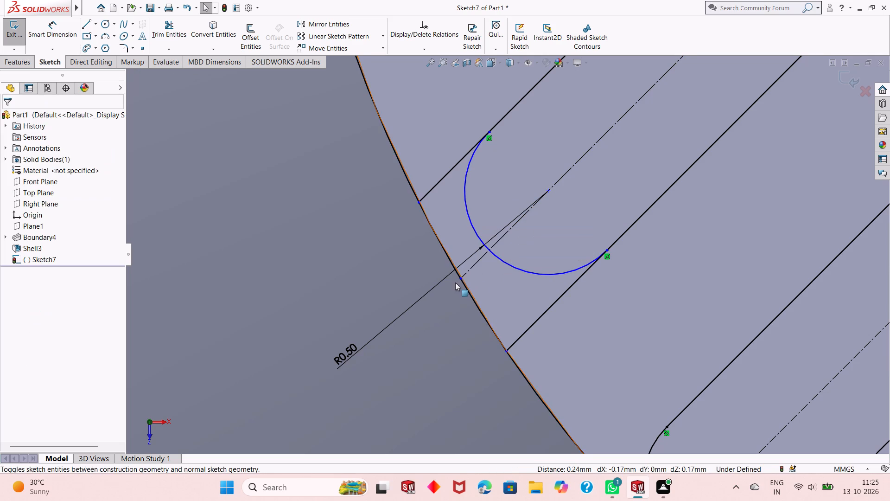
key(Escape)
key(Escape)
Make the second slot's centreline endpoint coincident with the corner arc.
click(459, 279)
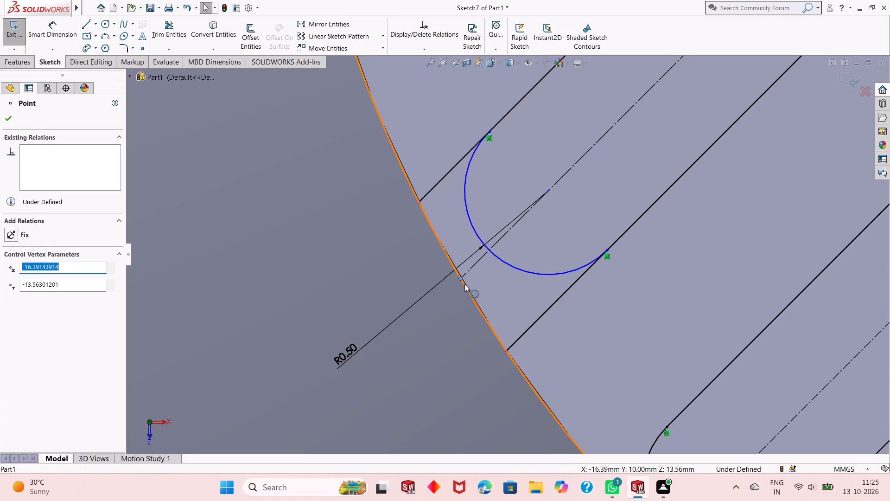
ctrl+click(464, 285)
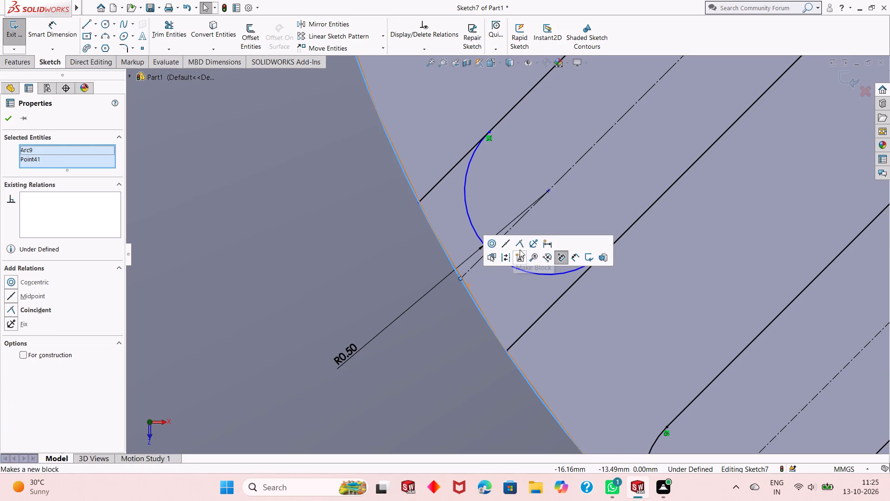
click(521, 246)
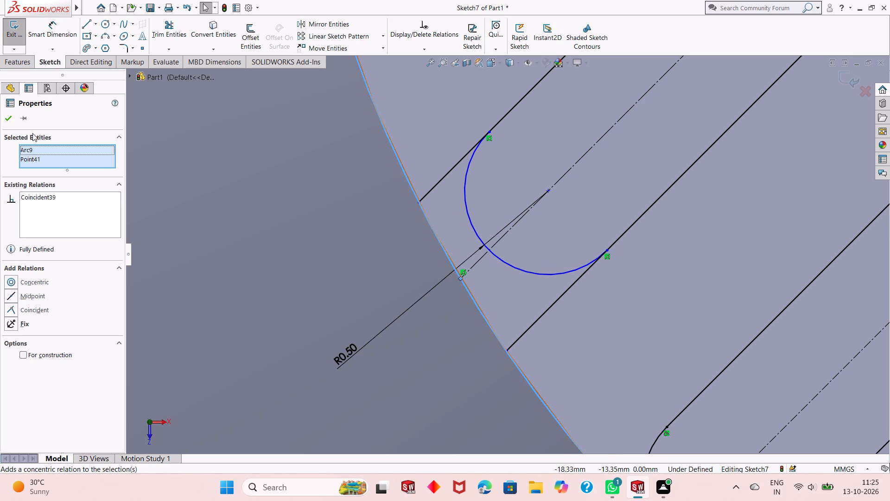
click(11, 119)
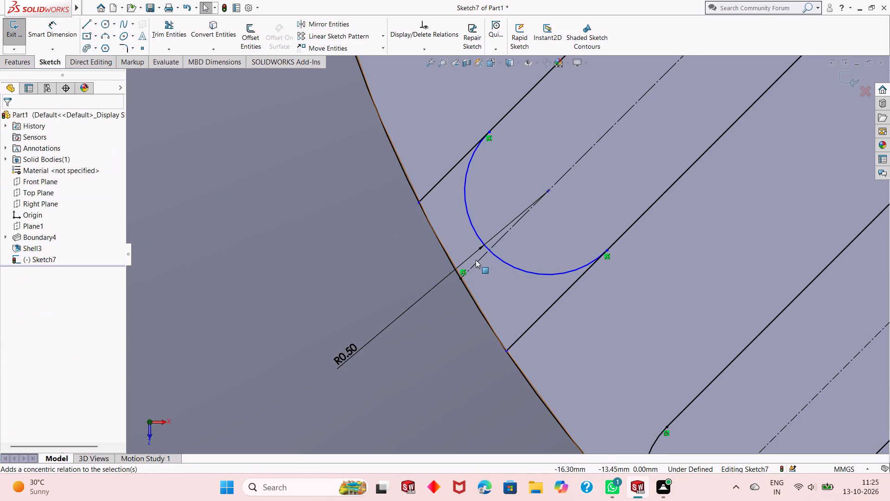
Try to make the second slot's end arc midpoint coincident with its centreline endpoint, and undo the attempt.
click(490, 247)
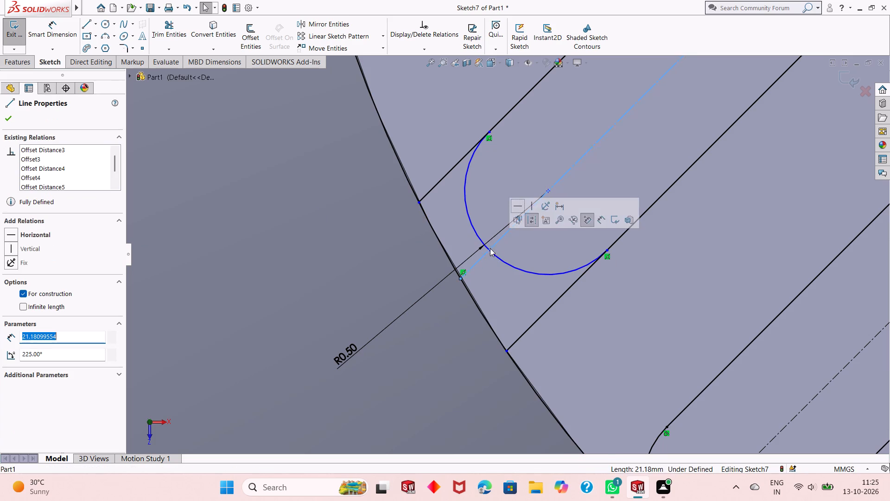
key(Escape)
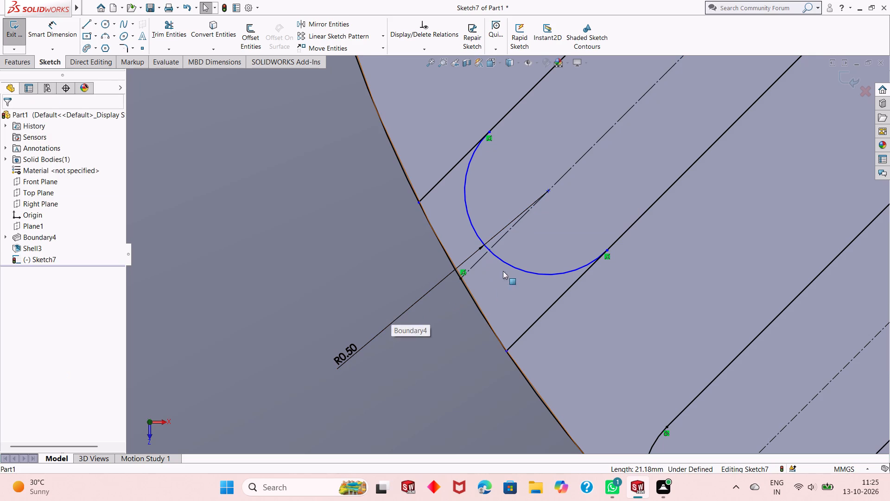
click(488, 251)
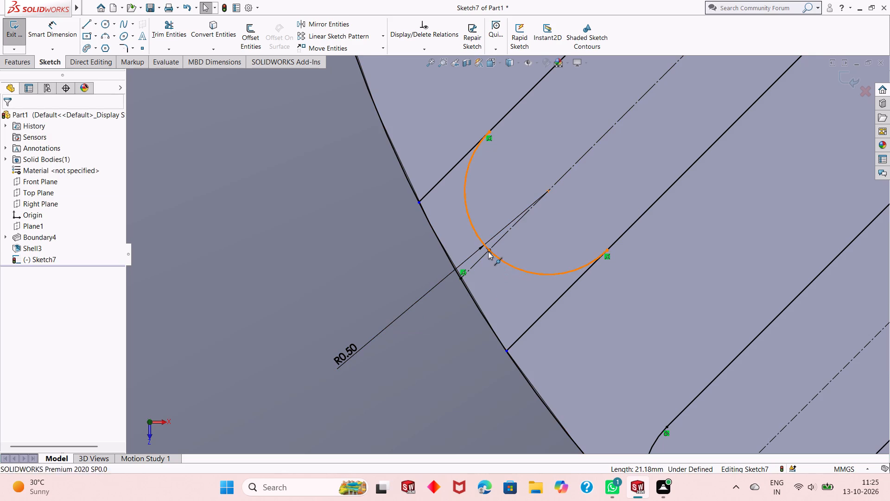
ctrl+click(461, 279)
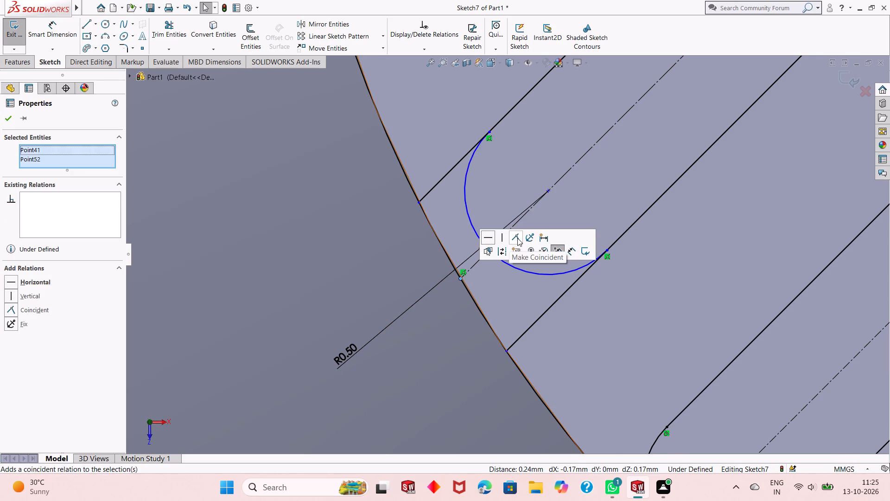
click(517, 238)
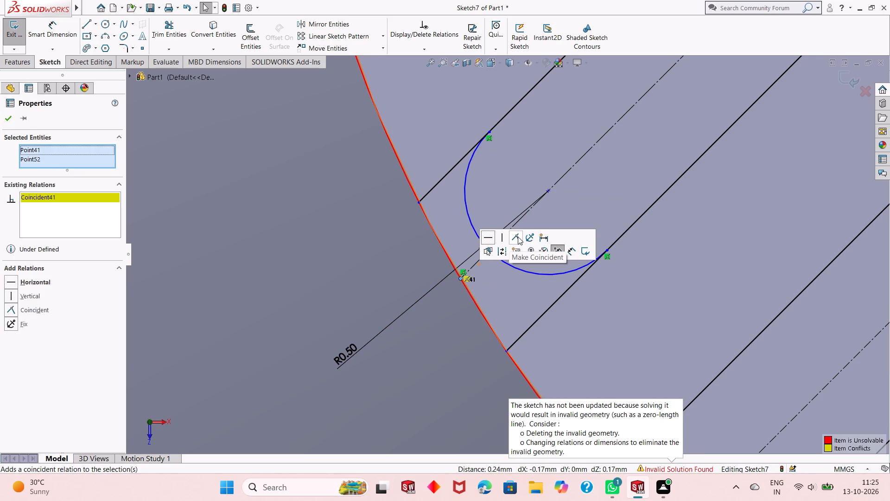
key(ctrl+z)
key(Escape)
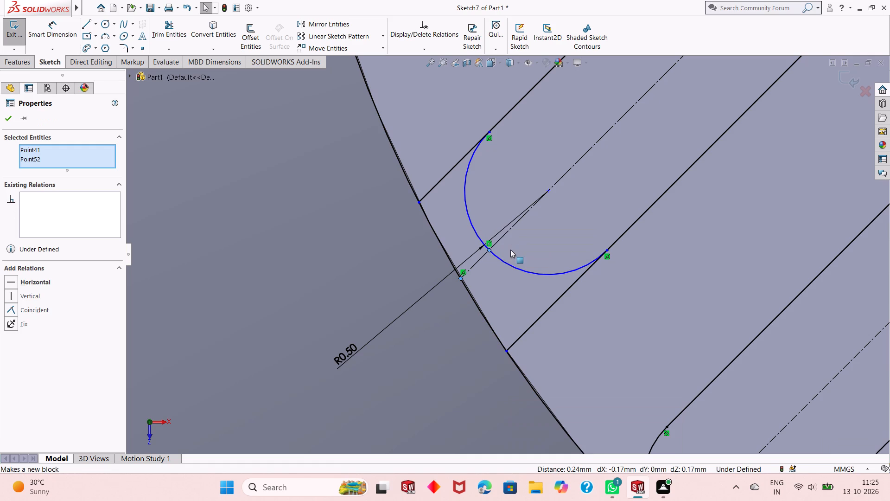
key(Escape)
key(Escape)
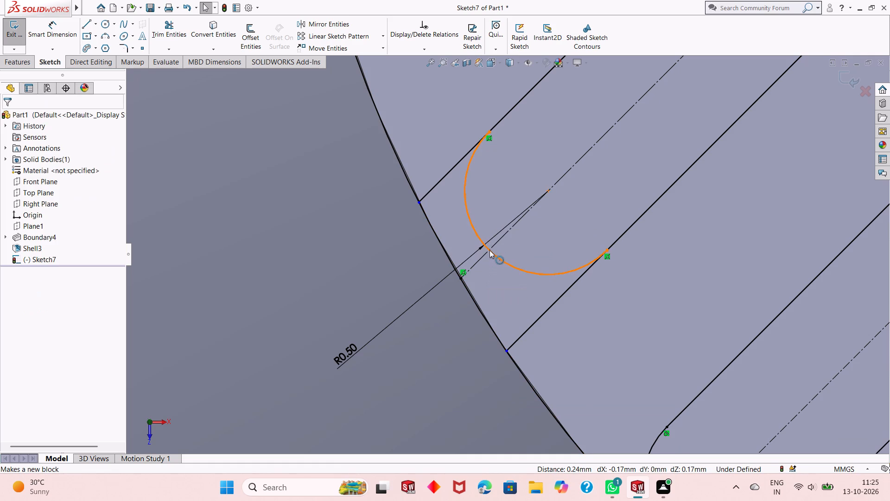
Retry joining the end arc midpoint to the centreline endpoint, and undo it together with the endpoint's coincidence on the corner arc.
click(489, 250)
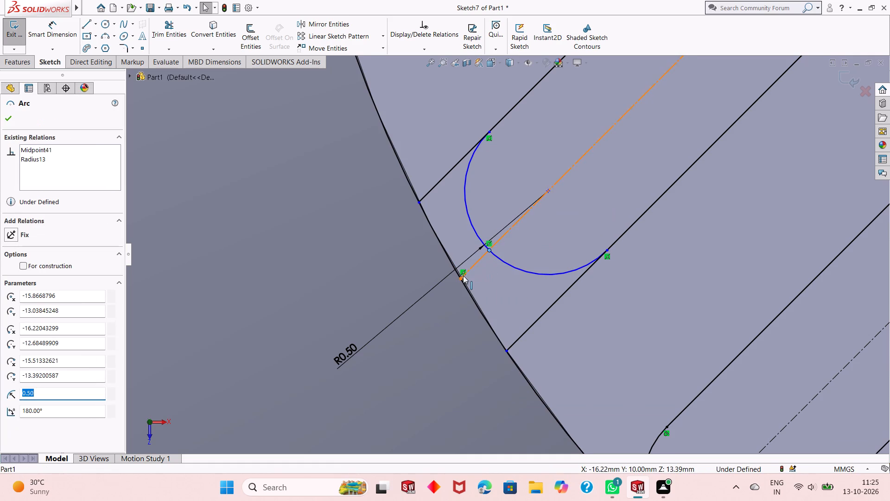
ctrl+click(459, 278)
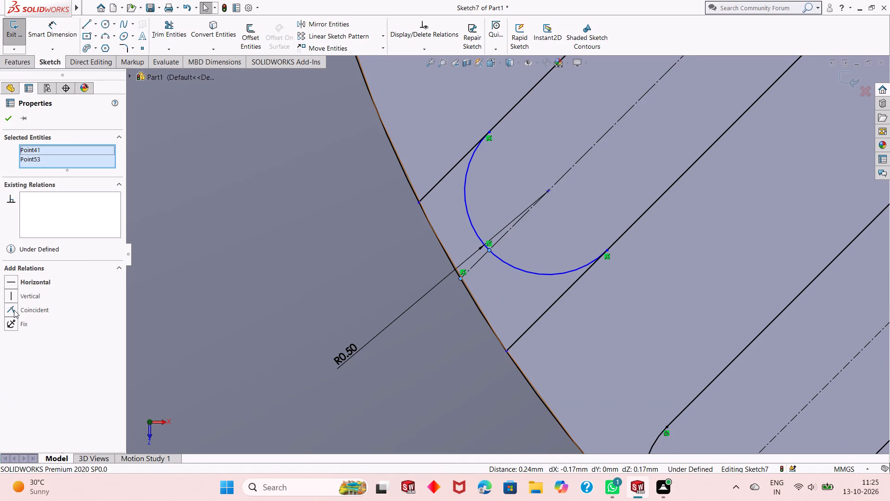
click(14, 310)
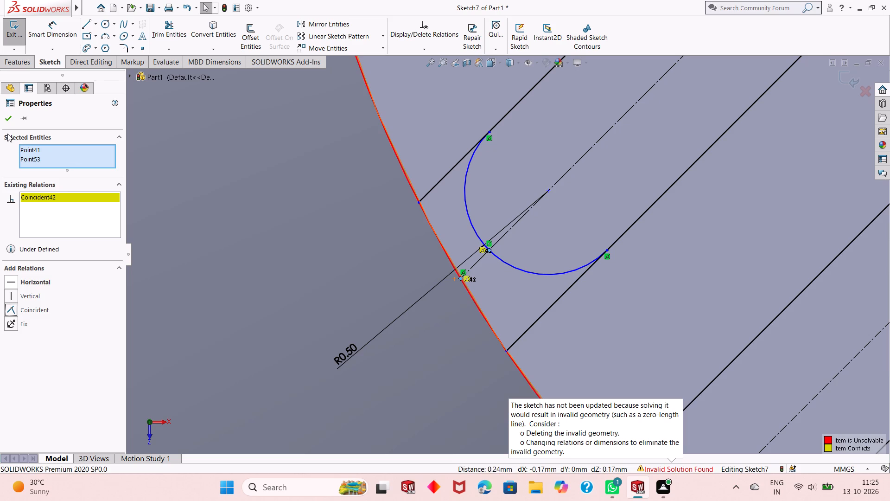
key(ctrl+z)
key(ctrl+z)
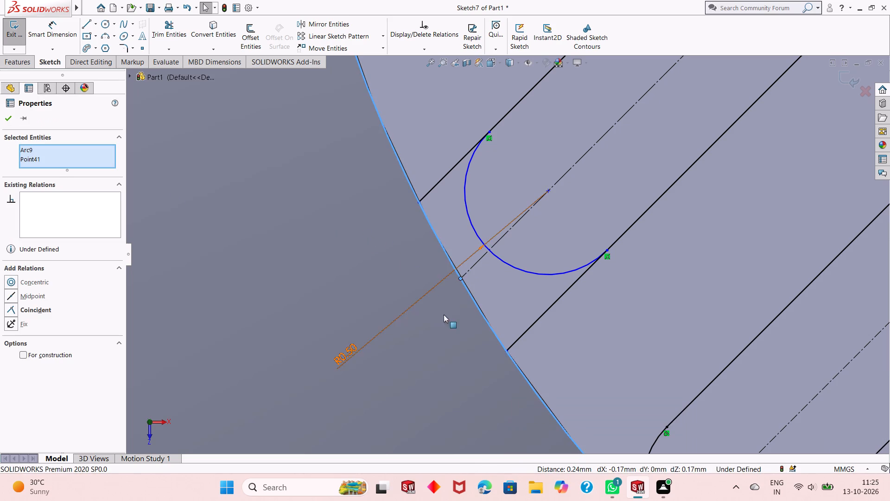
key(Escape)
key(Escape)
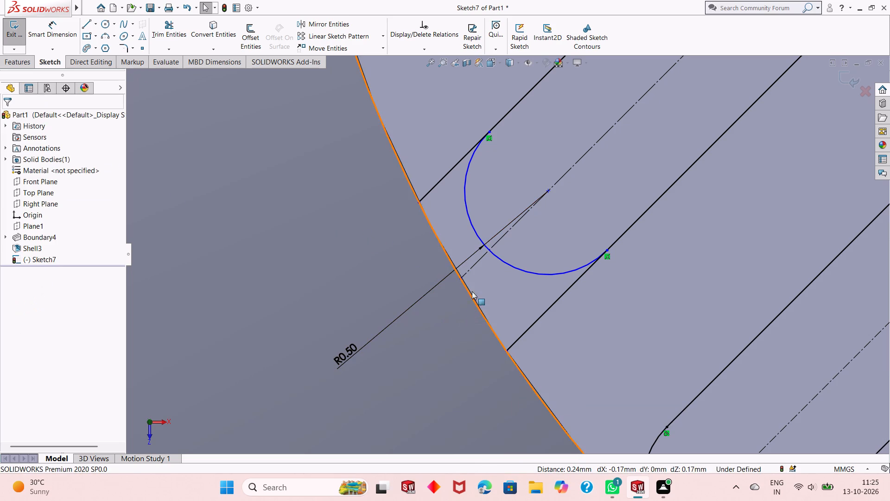
Add a Fix relation to the corner arc and the second slot's centreline endpoint.
click(460, 279)
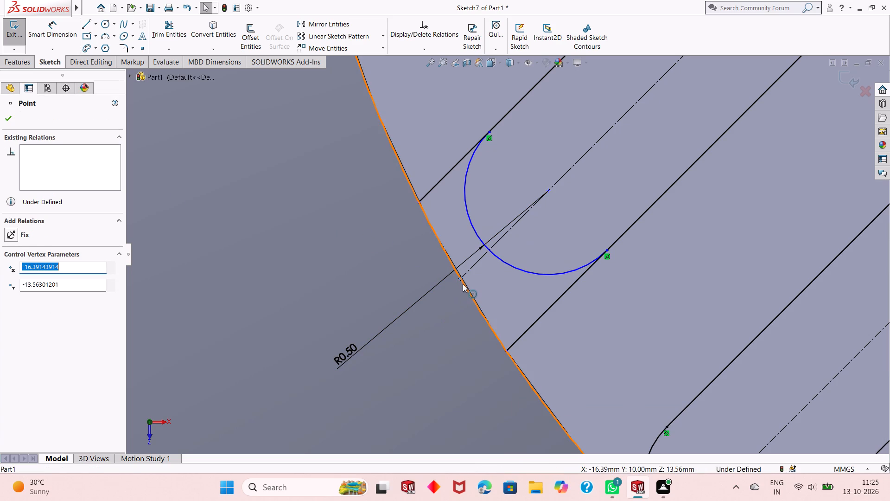
ctrl+click(464, 287)
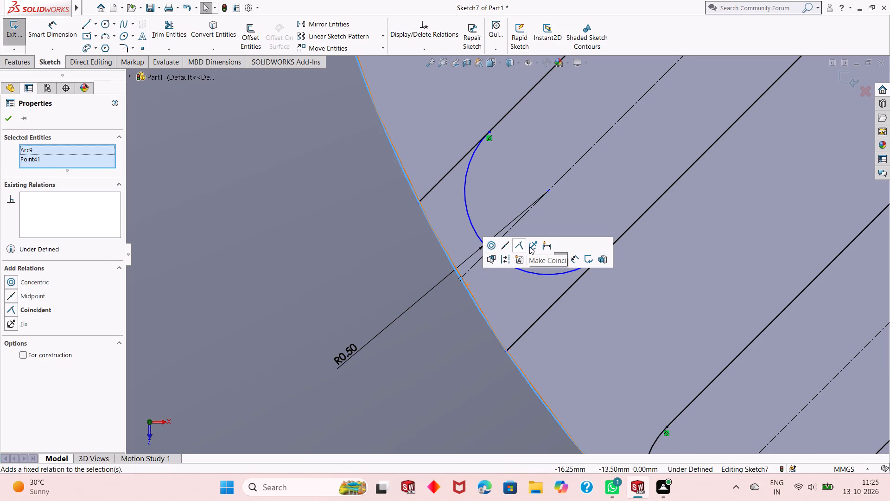
click(536, 247)
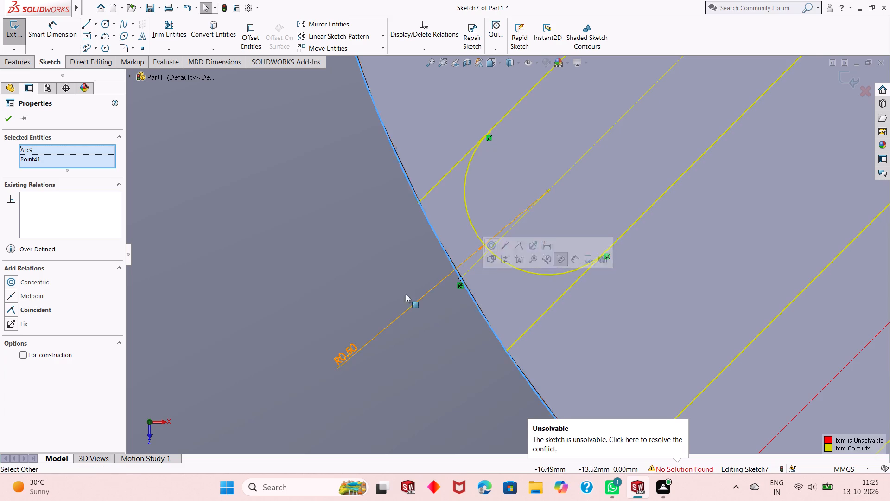
scroll(497, 260, up, 6)
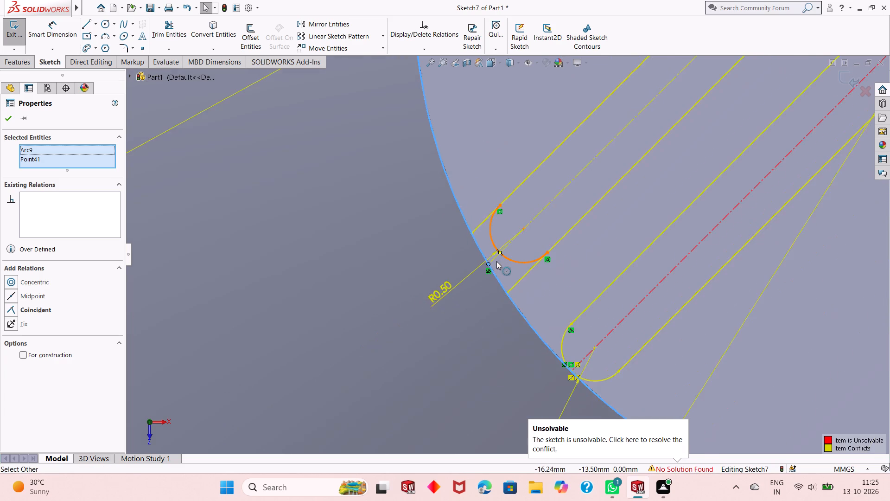
scroll(496, 261, up, 7)
scroll(562, 210, down, 3)
scroll(533, 253, up, 2)
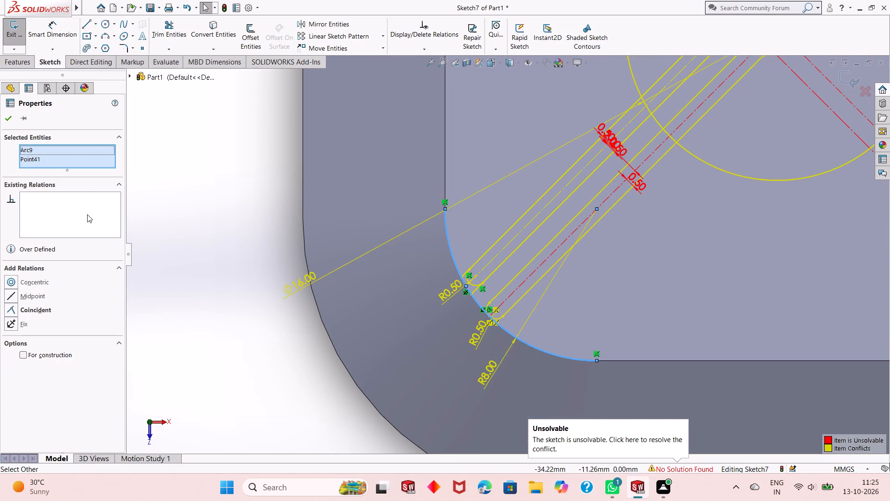
click(6, 121)
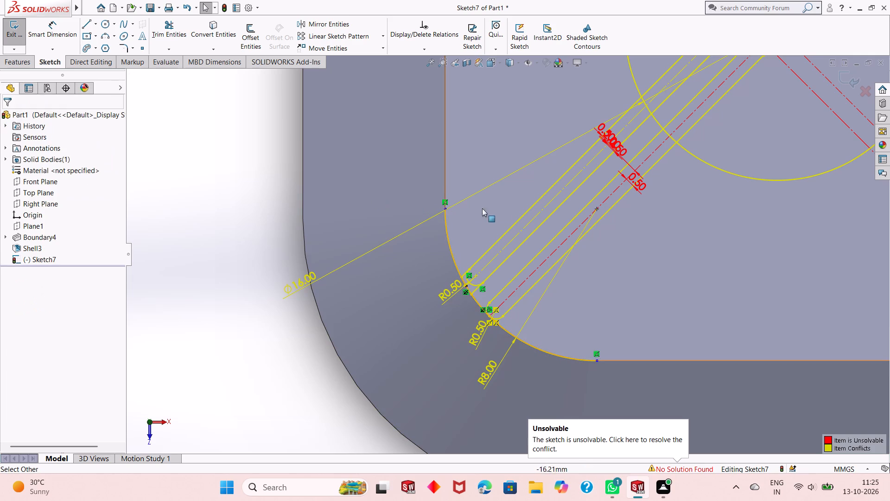
Delete the three 0.50 mm offset dimensions and the 2.00 mm spacing dimension across the diagonal slots.
right_click(616, 145)
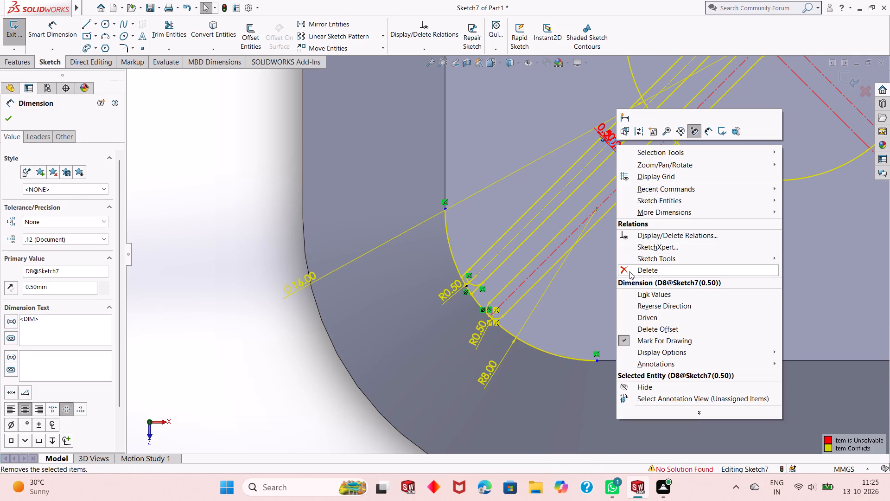
click(629, 271)
right_click(609, 145)
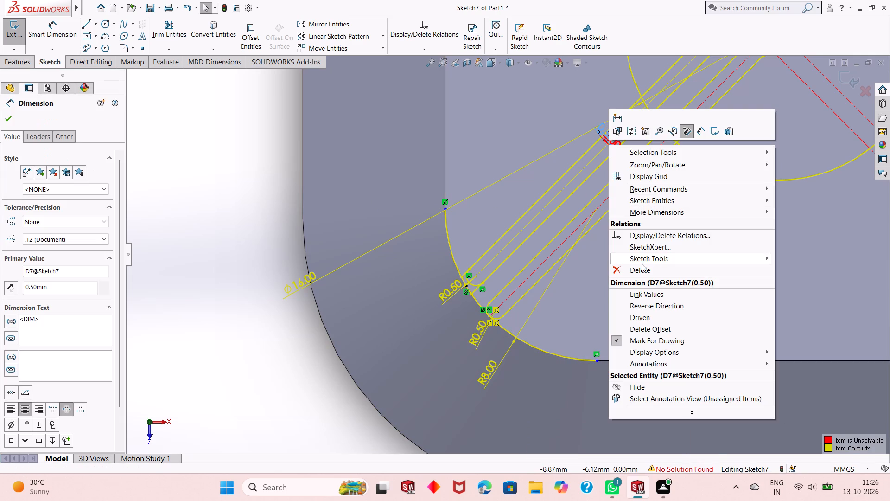
click(642, 266)
right_click(636, 180)
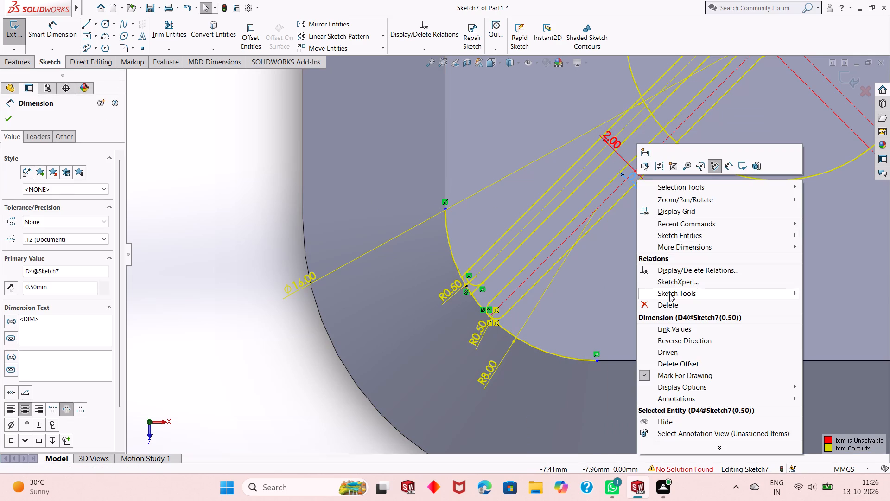
click(669, 299)
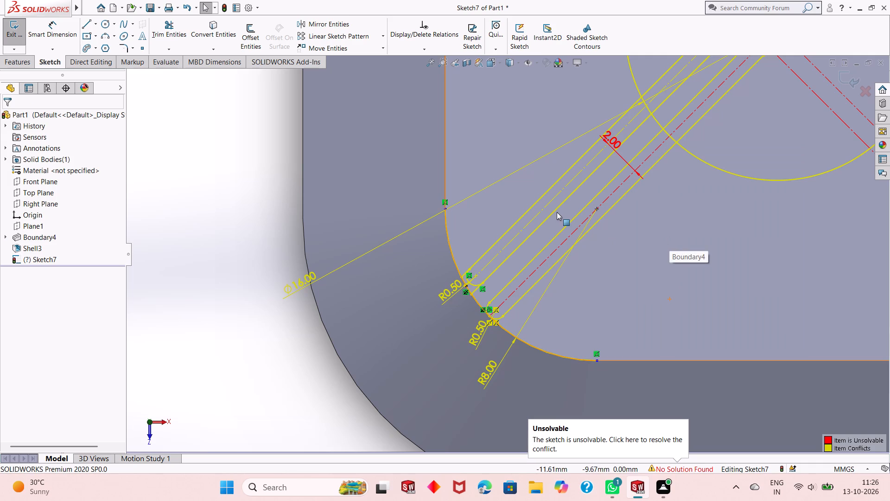
right_click(606, 140)
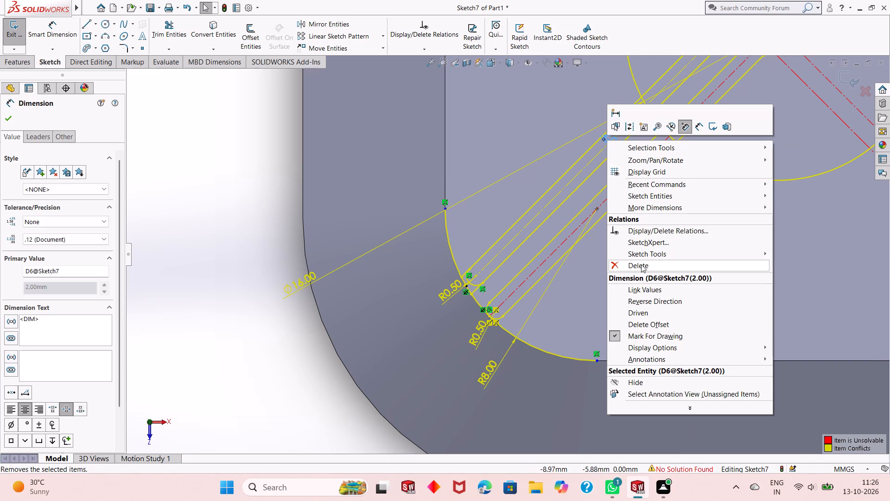
click(648, 263)
Delete the R8.00 radius dimension from the corner arc.
scroll(542, 278, up, 2)
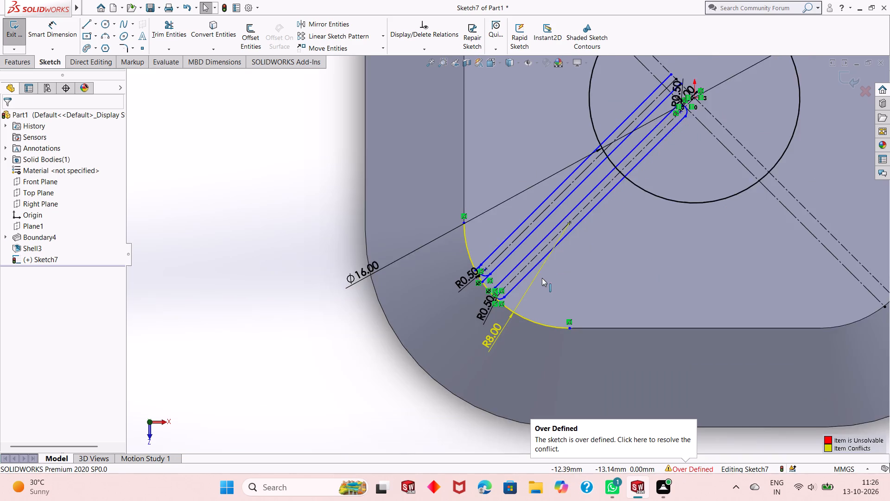
scroll(542, 278, up, 1)
scroll(547, 161, down, 3)
scroll(585, 307, down, 2)
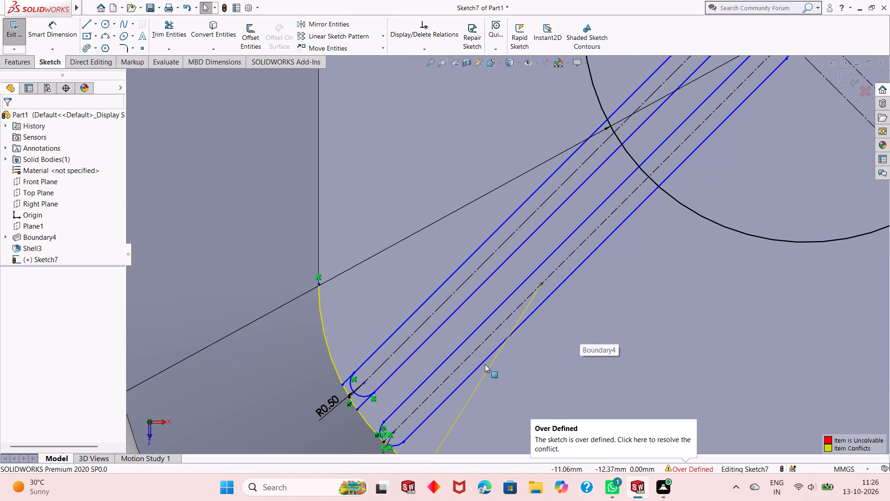
scroll(394, 395, up, 2)
scroll(394, 381, down, 3)
scroll(490, 331, down, 3)
key(Escape)
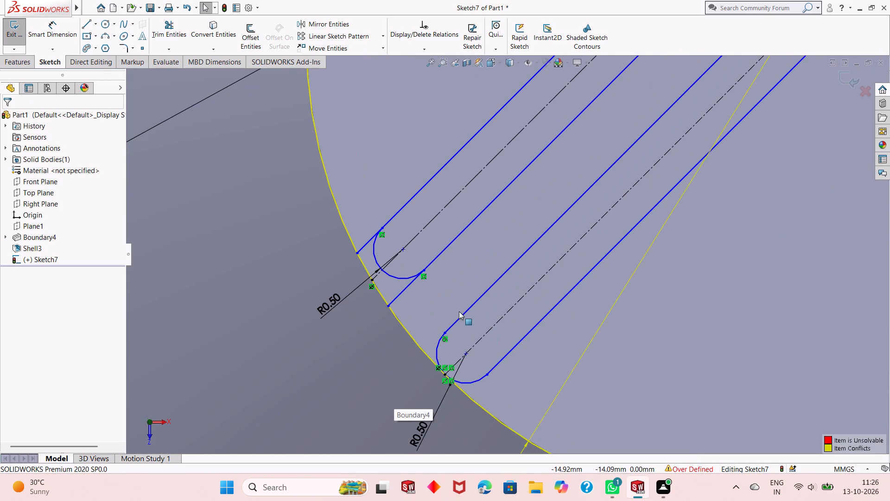
scroll(455, 307, up, 9)
right_click(487, 309)
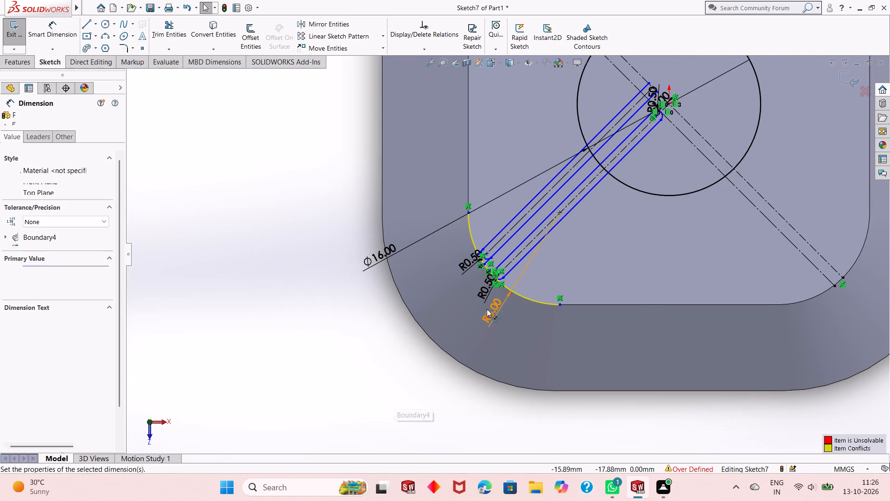
click(513, 375)
Make the second slot's end arc midpoint coincident with its centreline endpoint on the corner arc.
scroll(505, 254, down, 7)
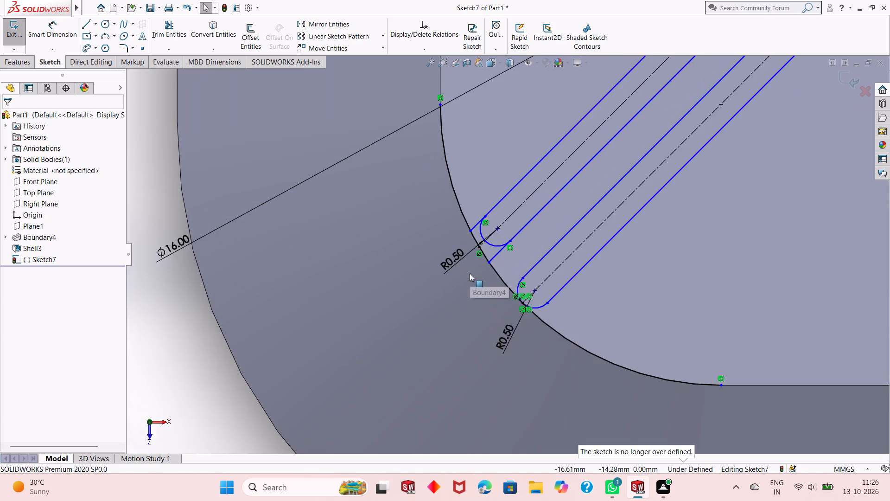
scroll(470, 273, down, 4)
scroll(509, 184, down, 4)
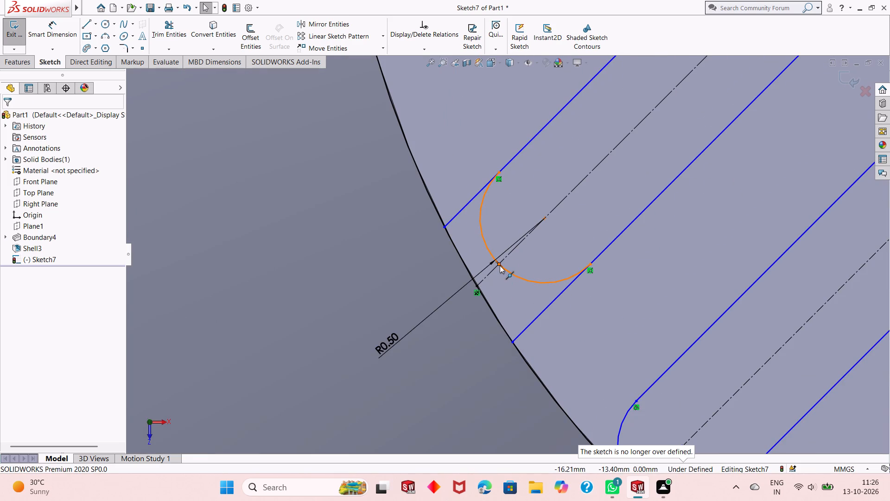
click(500, 265)
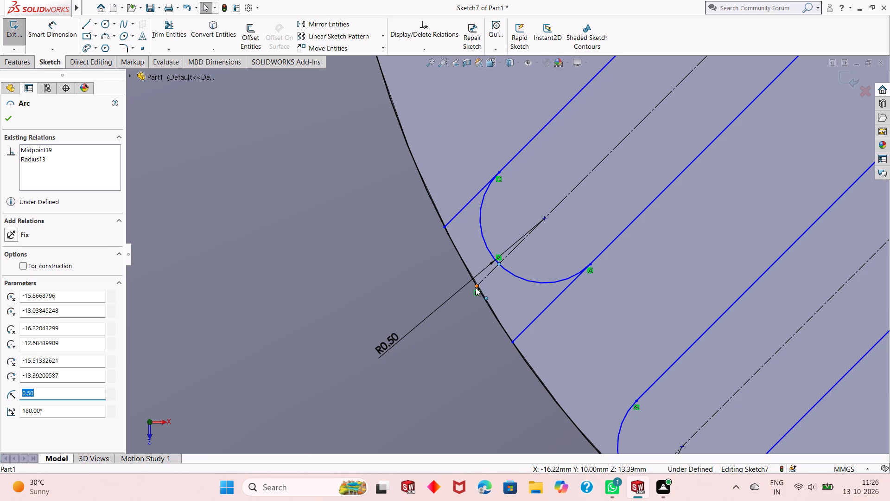
ctrl+click(476, 285)
click(528, 247)
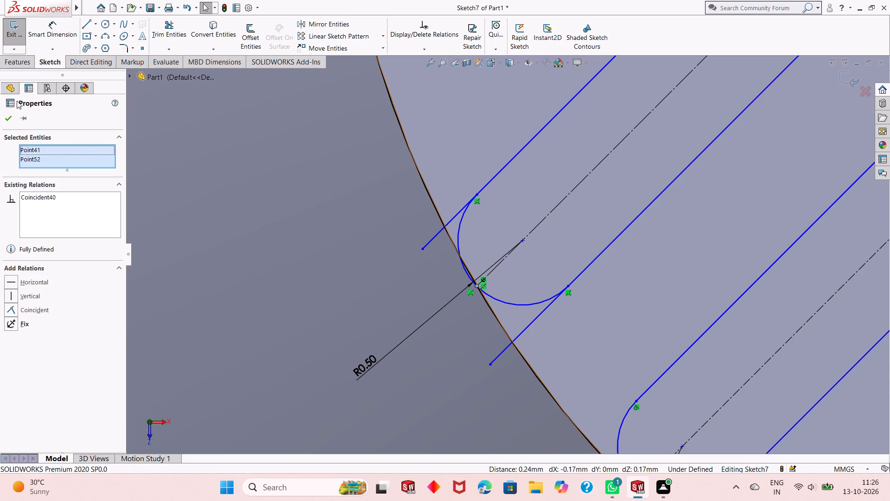
Examine where the end arcs of the two diagonal slots meet the rounded corner.
click(10, 116)
scroll(297, 217, up, 3)
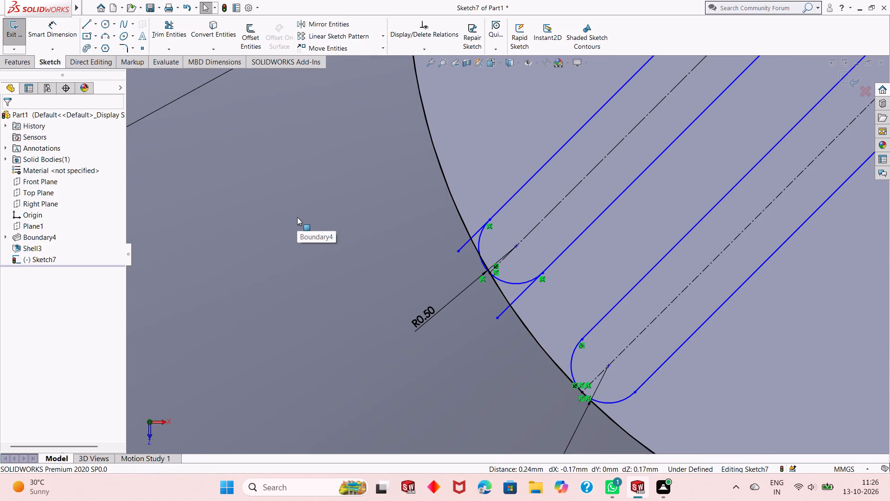
middle_drag(313, 205, 294, 221)
scroll(402, 275, down, 3)
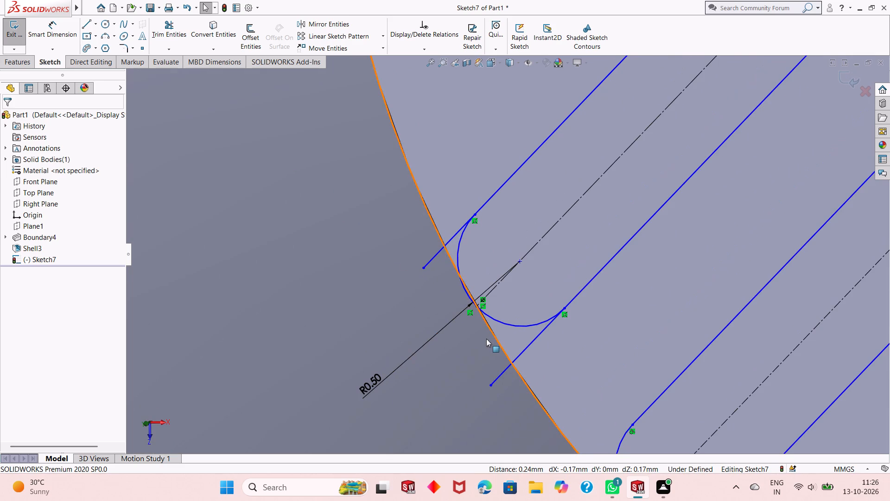
scroll(474, 352, up, 2)
middle_drag(487, 320, 459, 349)
scroll(459, 349, up, 3)
key(ctrl+8)
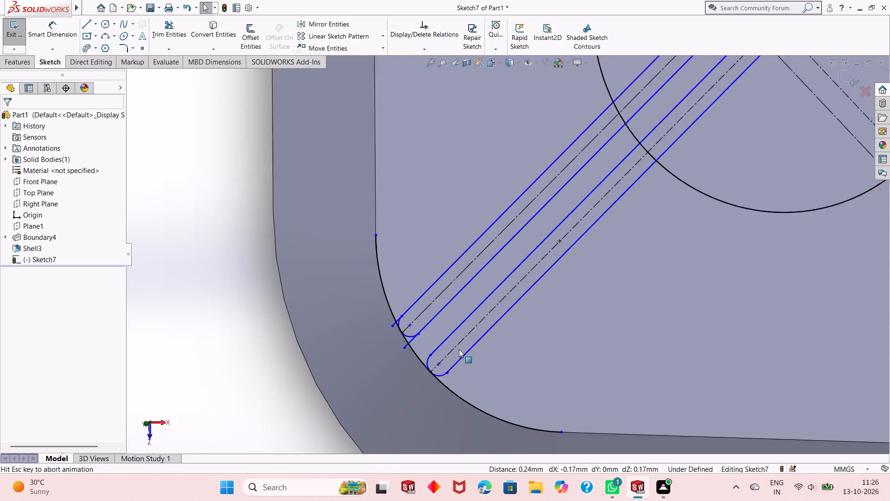
scroll(396, 345, down, 10)
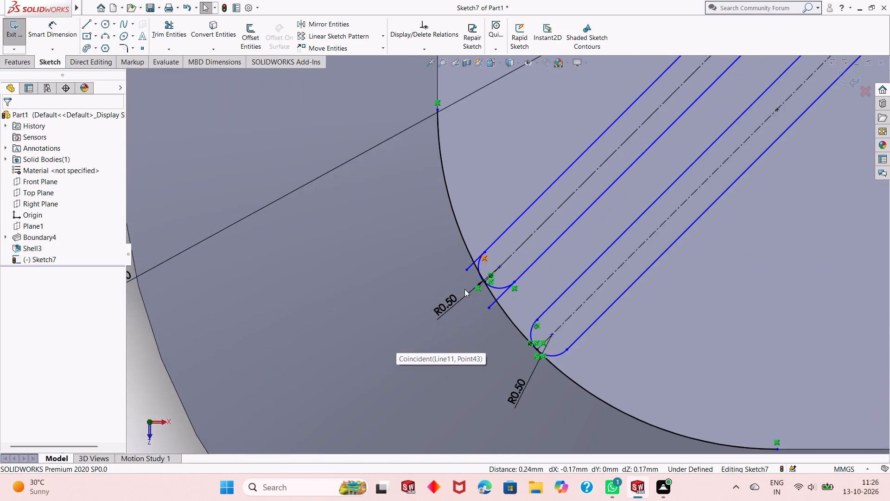
scroll(464, 289, down, 3)
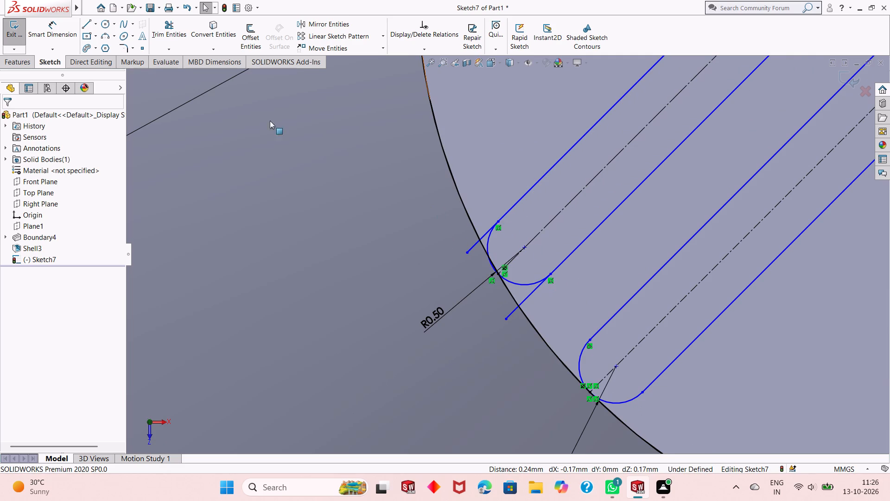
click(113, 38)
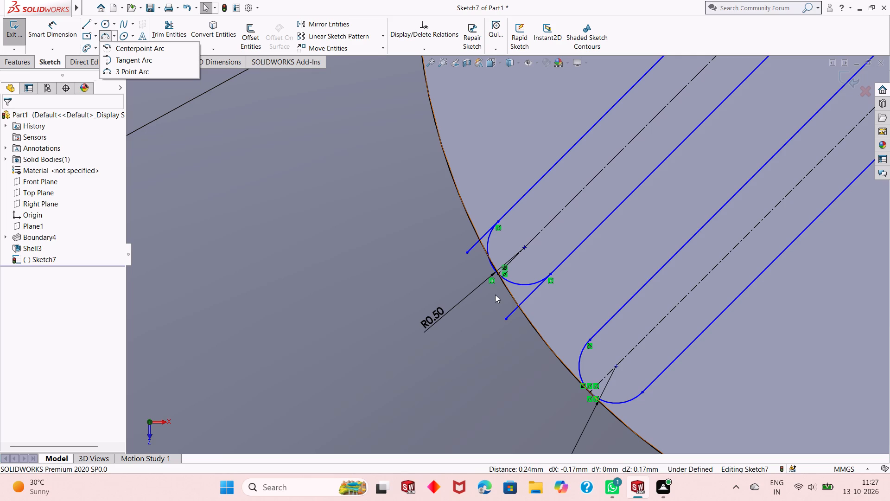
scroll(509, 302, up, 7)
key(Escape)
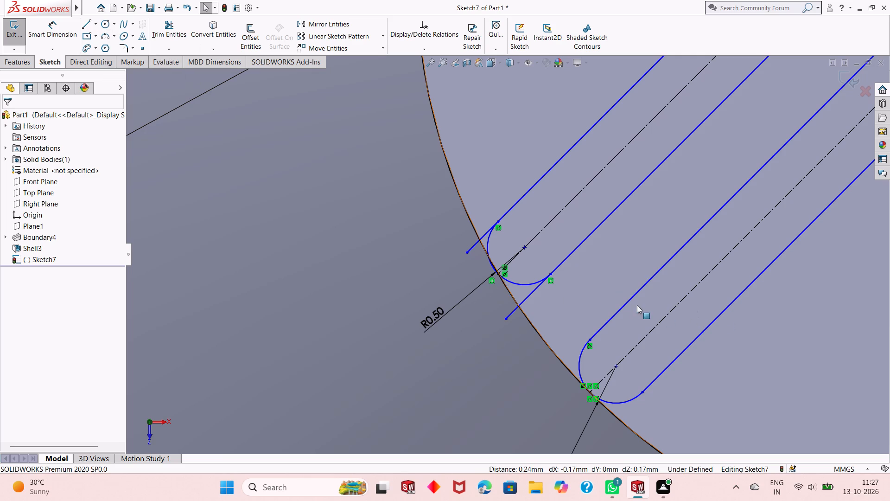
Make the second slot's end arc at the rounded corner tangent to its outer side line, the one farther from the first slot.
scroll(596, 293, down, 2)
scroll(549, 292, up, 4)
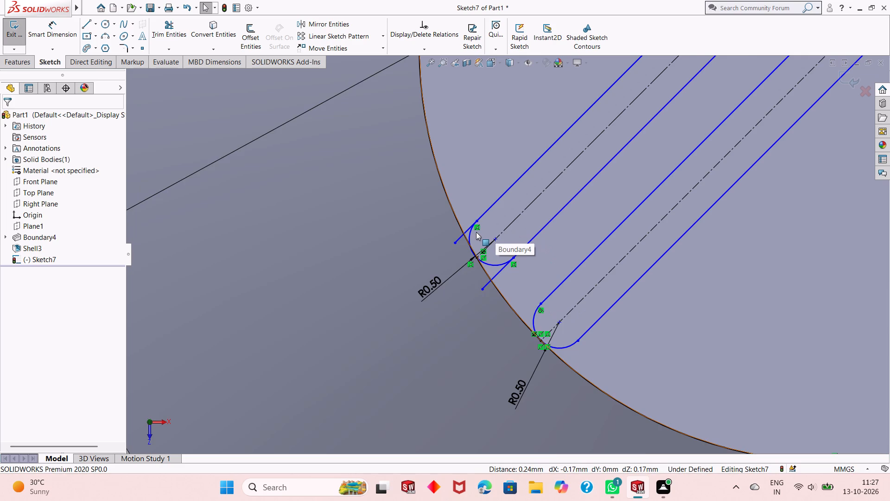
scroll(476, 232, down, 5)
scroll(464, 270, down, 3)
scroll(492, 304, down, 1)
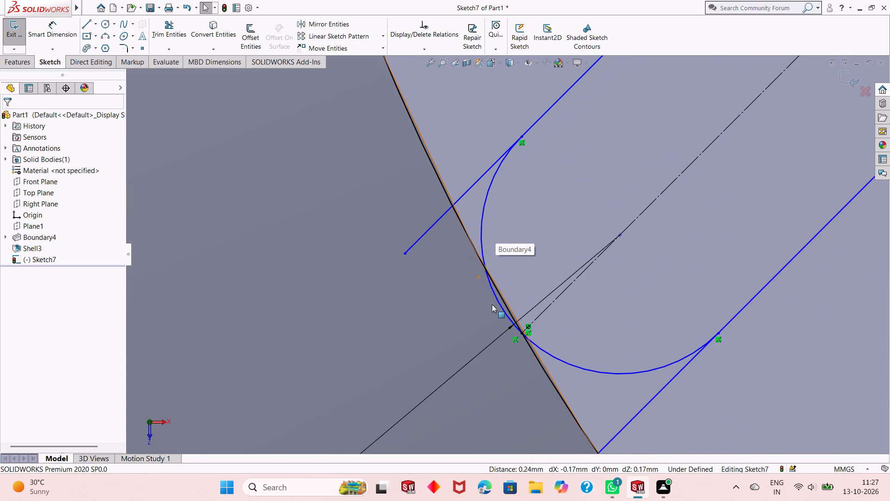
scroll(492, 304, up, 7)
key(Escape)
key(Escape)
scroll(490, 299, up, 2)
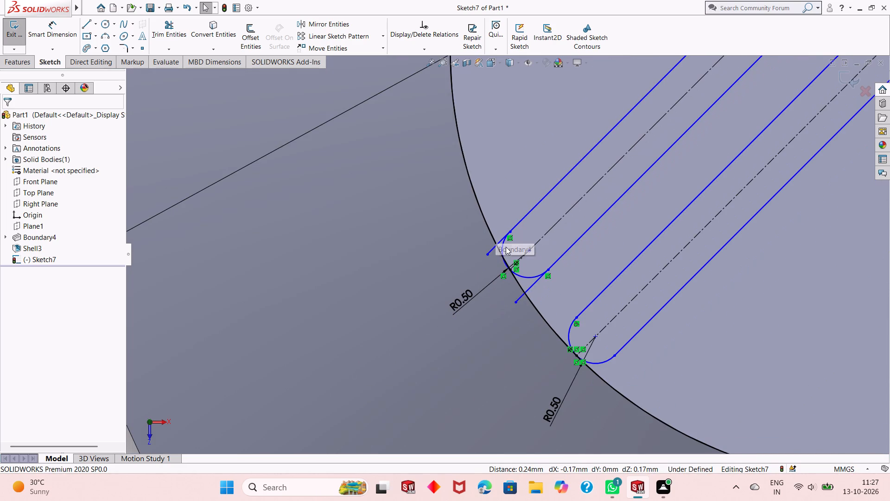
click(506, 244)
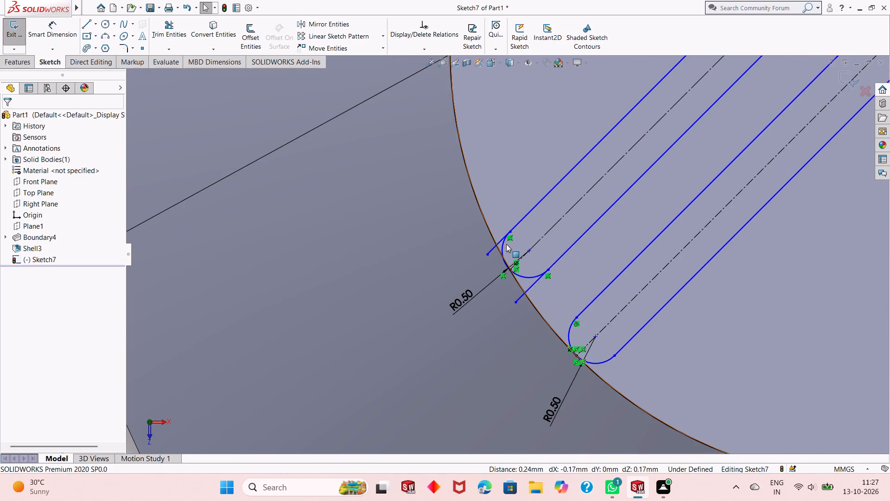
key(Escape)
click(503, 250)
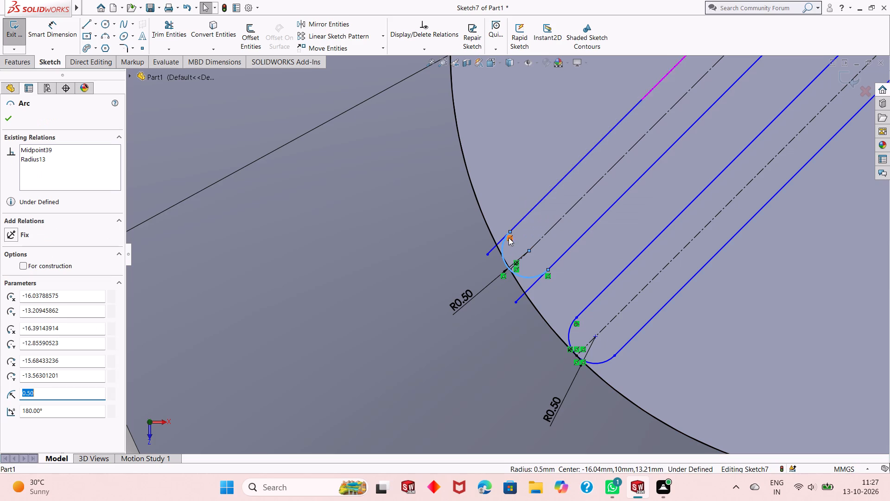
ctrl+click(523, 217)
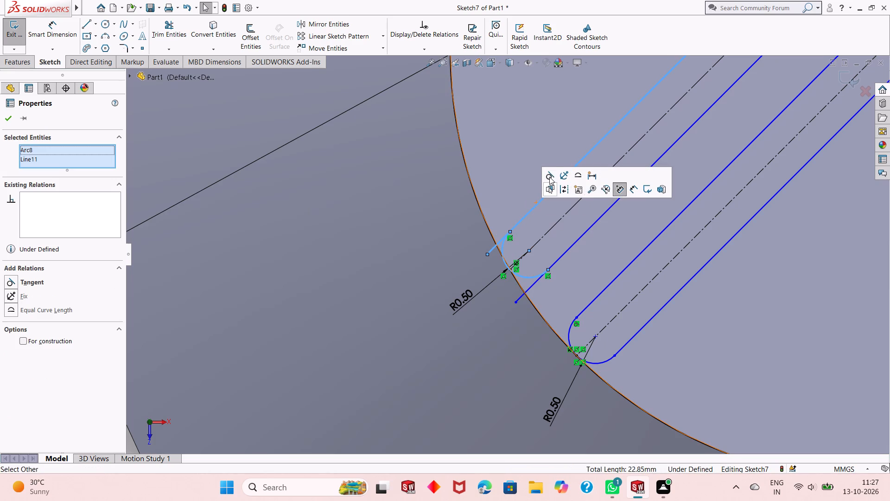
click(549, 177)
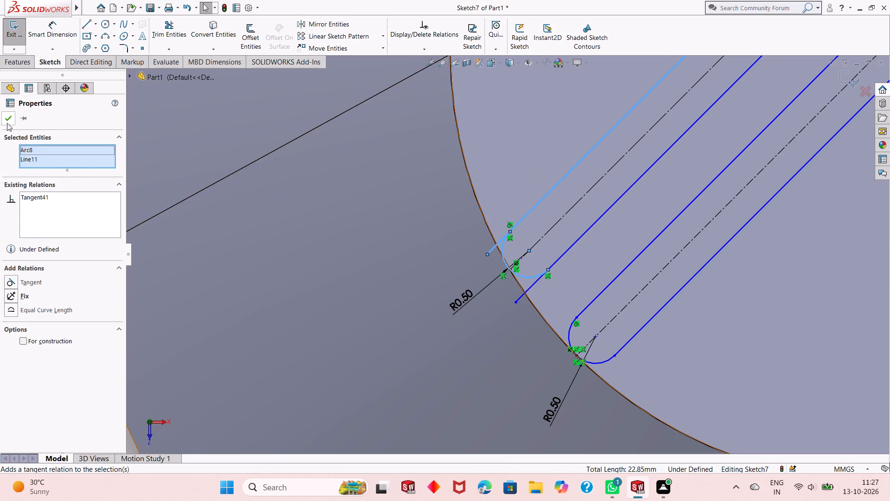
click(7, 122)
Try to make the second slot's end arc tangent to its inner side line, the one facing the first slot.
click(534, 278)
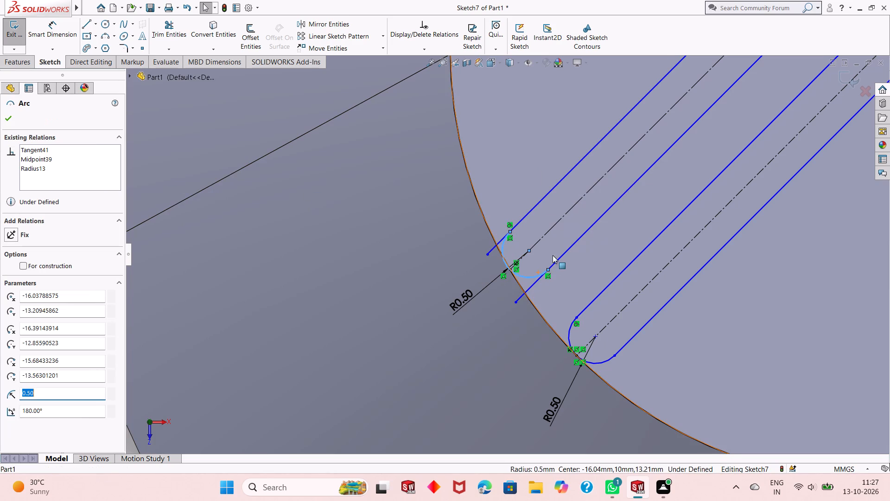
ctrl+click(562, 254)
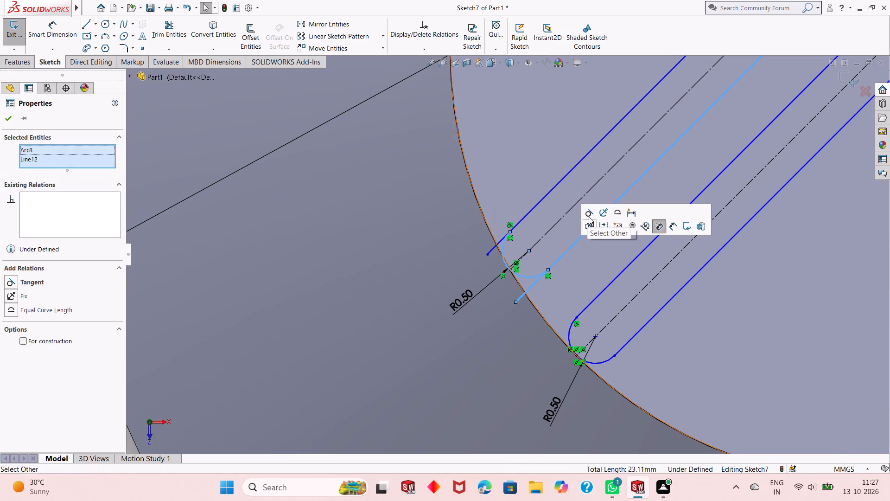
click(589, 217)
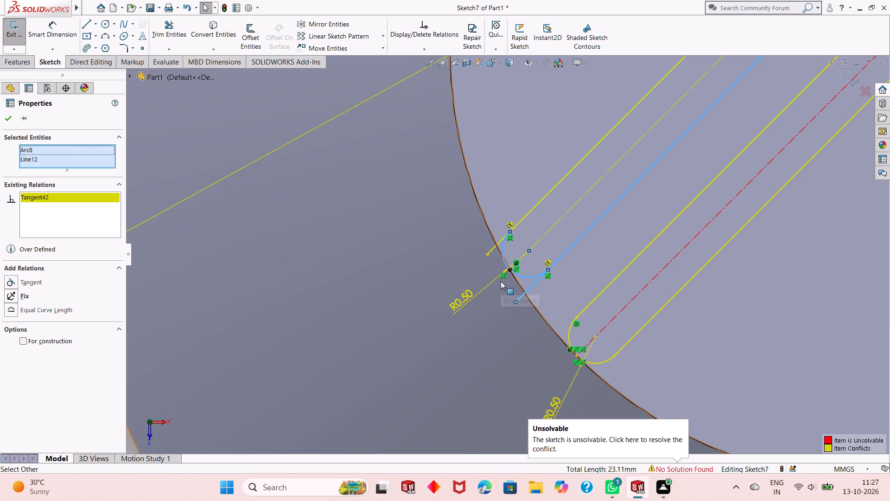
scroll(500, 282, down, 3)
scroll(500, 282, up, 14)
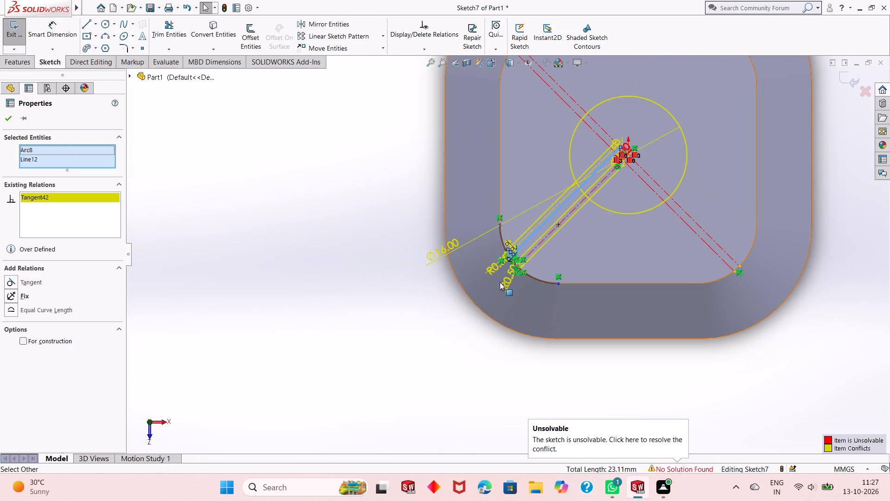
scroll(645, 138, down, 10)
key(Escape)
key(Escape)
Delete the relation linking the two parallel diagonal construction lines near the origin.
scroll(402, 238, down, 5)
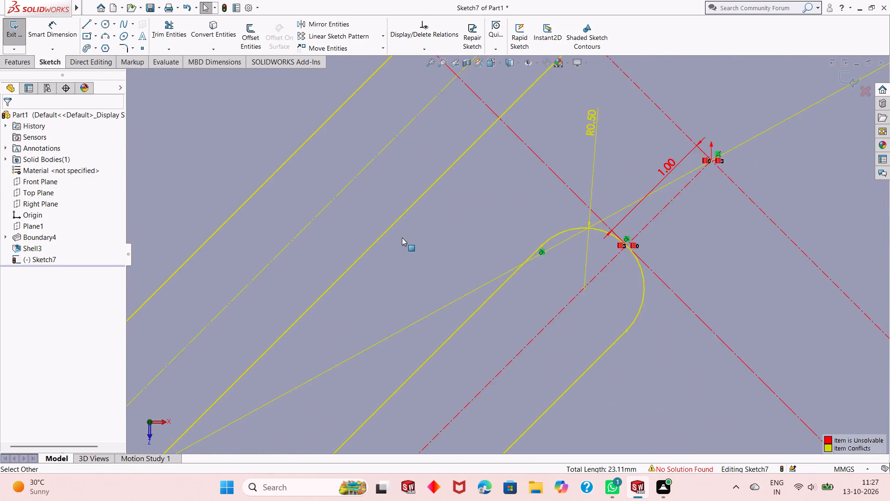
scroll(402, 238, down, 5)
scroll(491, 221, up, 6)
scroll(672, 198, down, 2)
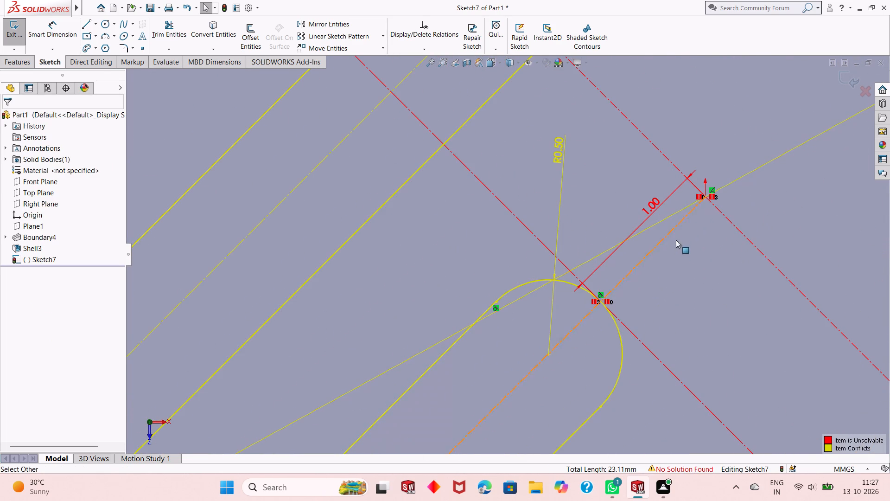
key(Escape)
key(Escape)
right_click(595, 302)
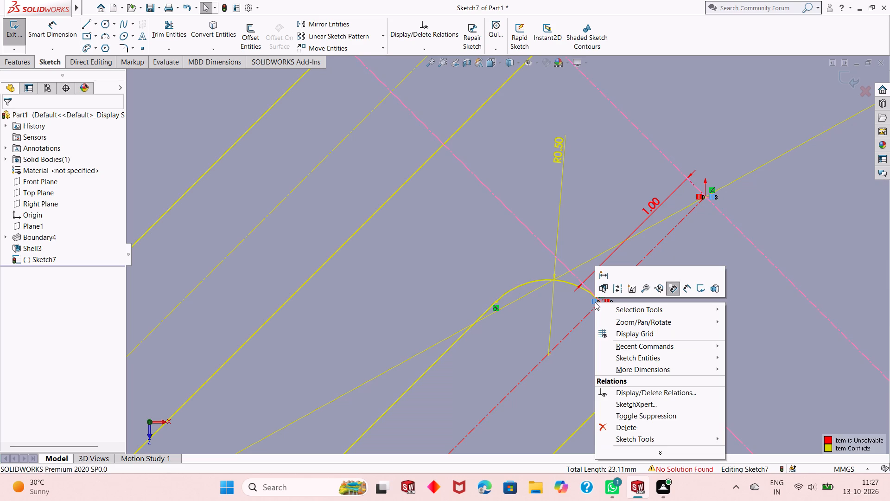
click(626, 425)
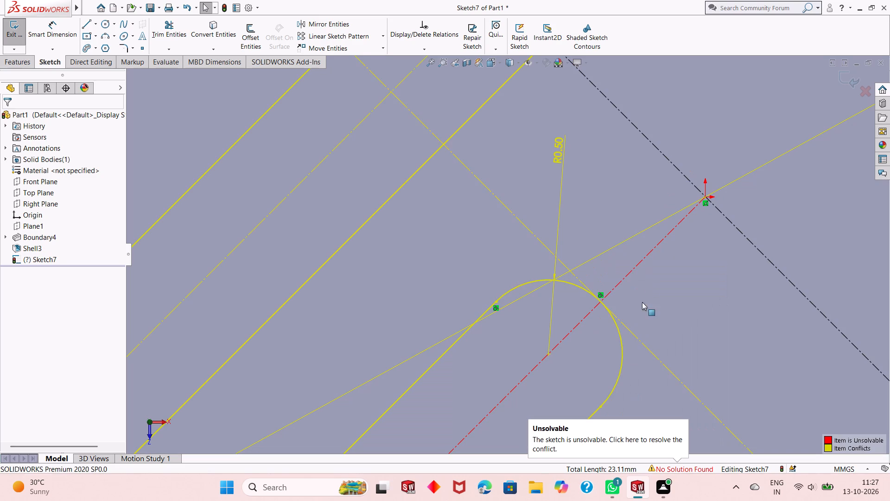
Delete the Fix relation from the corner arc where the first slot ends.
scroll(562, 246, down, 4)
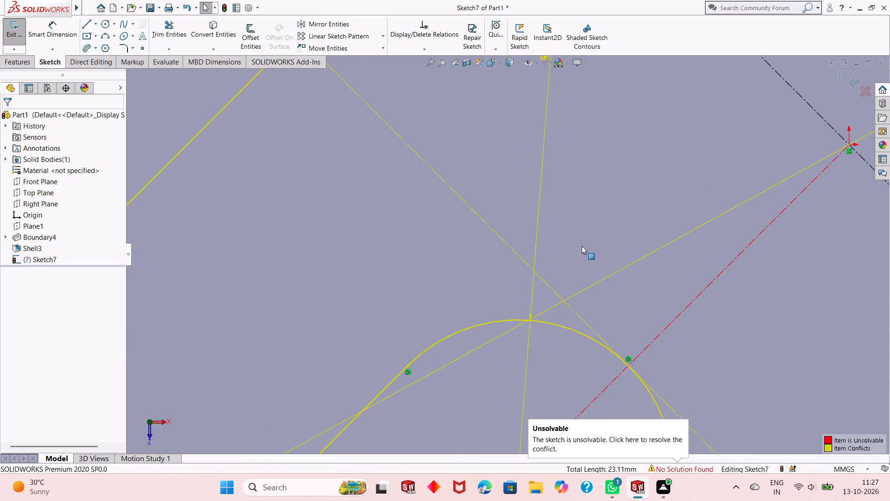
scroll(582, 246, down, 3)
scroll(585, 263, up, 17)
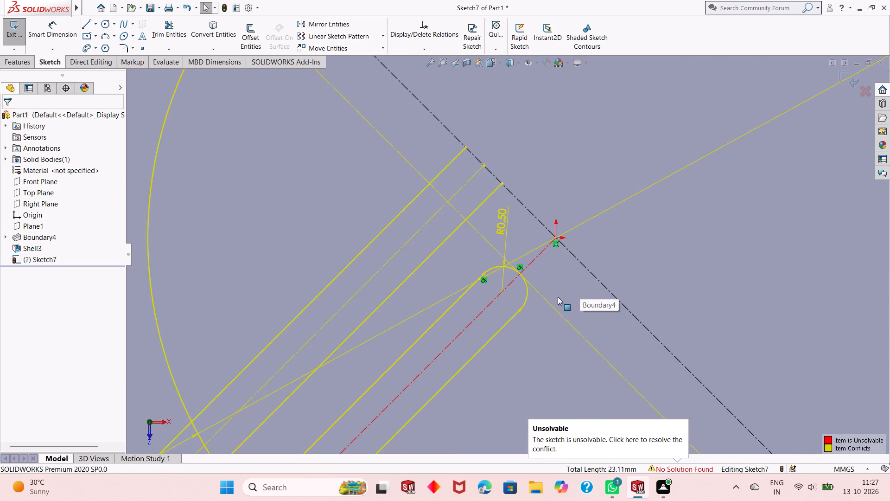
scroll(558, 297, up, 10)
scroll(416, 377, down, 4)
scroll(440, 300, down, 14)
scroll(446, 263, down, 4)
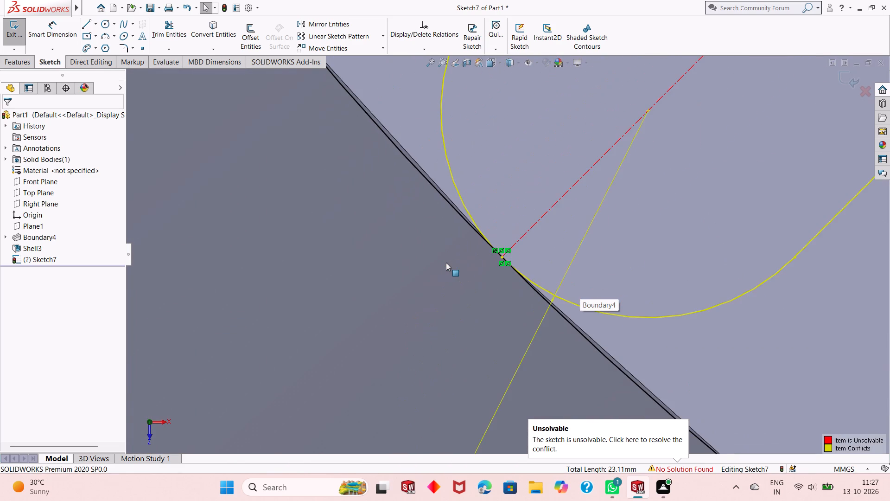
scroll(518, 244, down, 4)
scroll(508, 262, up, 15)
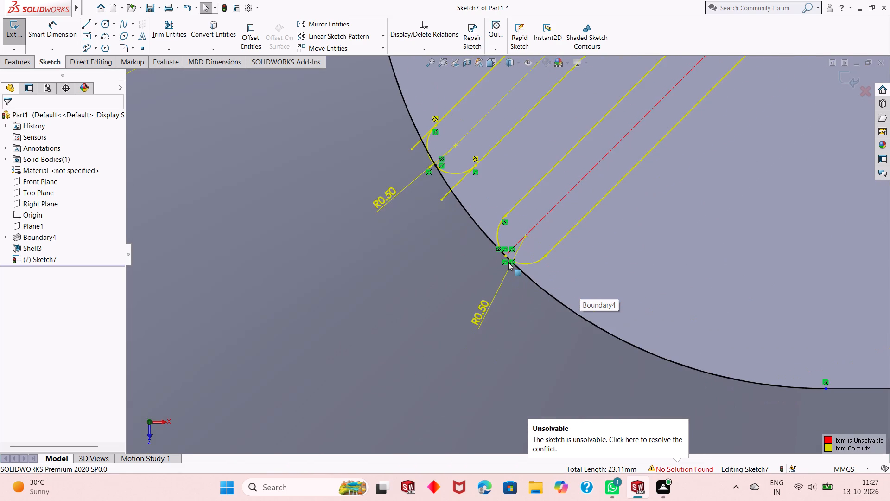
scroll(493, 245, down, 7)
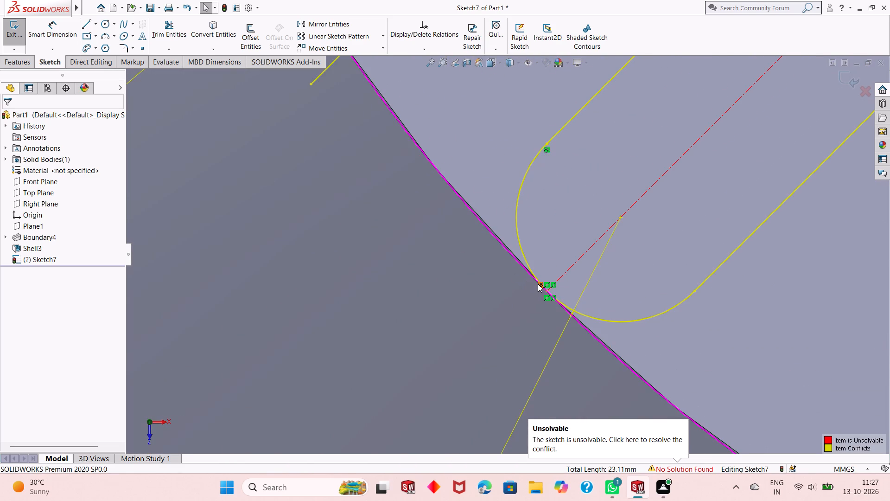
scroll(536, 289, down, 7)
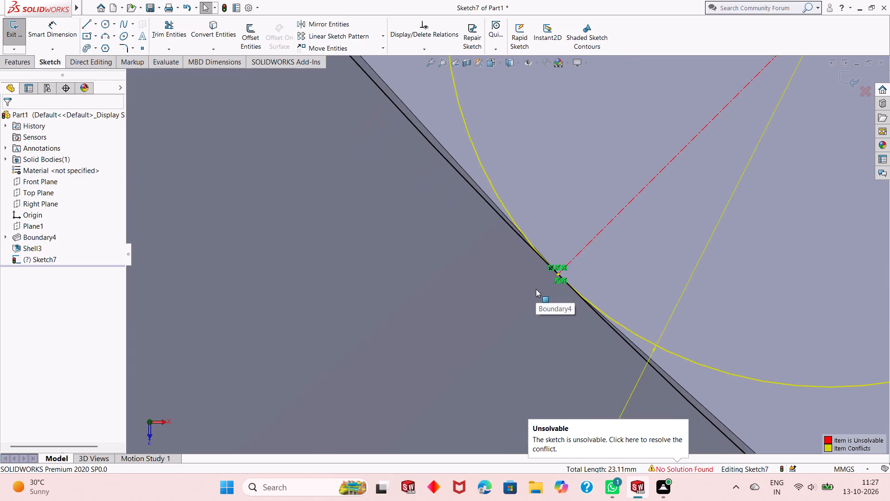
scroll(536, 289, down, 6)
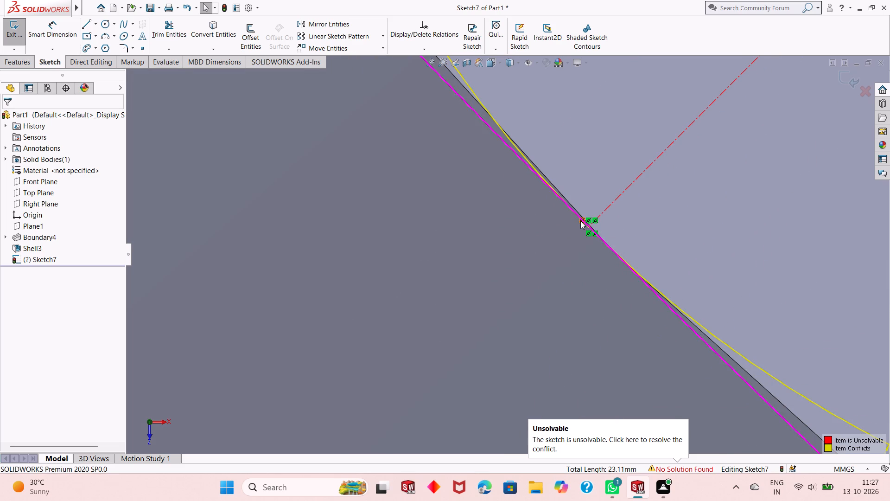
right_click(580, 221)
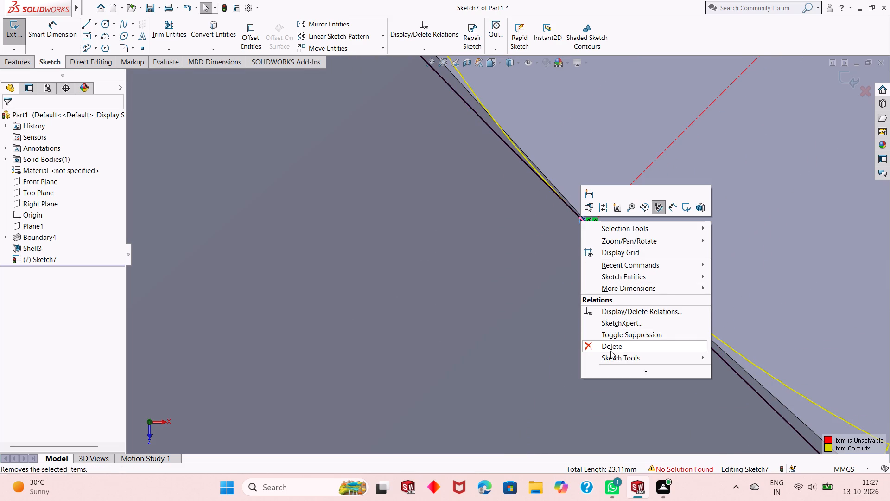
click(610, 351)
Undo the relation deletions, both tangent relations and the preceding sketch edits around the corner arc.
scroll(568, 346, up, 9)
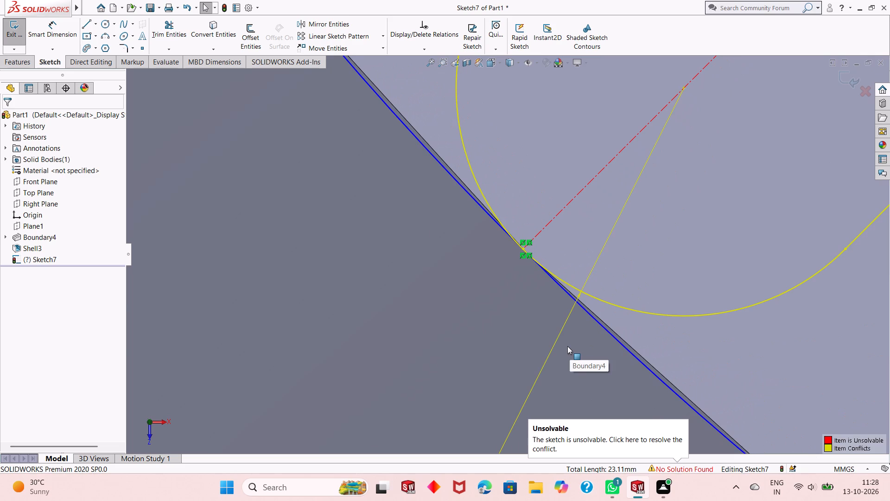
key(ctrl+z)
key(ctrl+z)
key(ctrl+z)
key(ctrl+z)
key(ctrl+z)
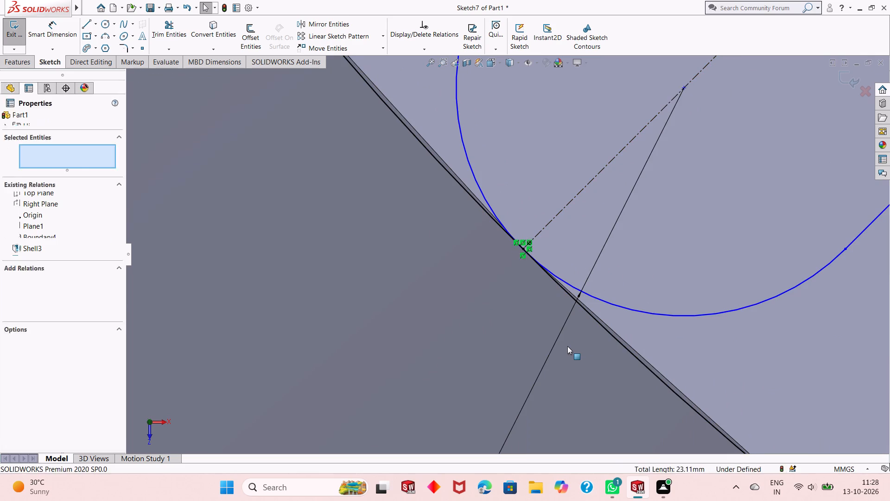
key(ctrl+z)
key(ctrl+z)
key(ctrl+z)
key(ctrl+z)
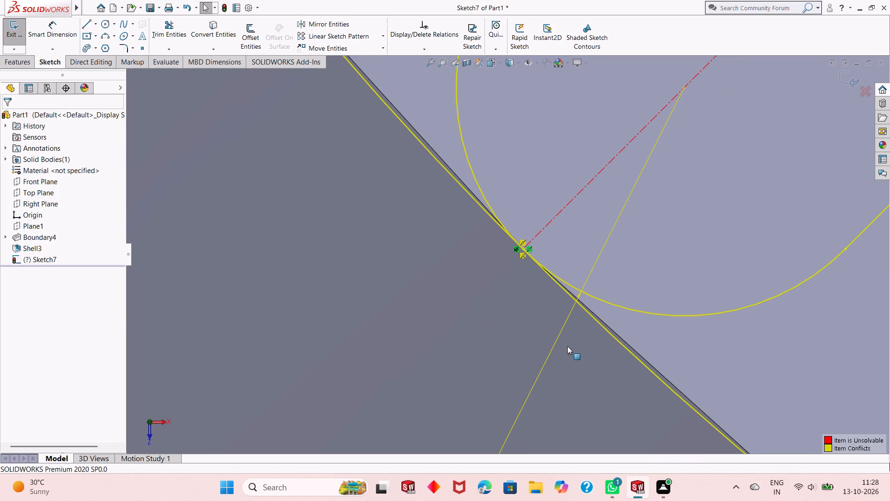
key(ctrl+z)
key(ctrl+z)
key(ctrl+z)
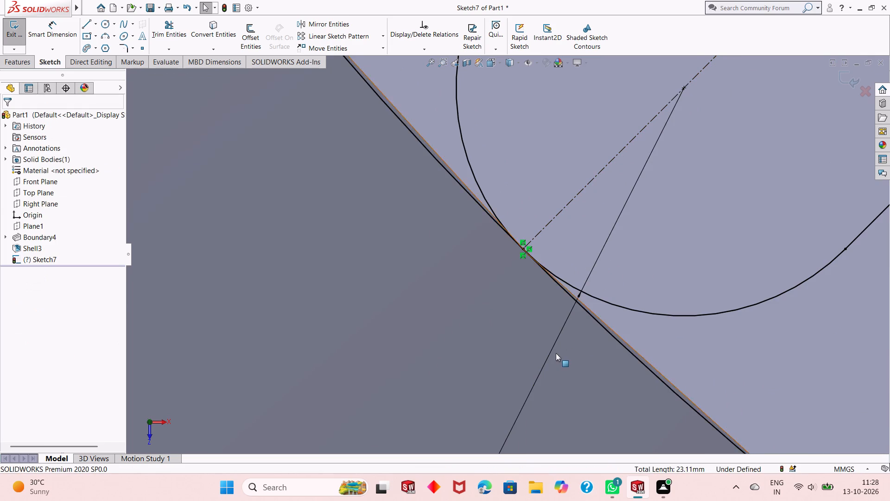
Examine the two diagonal slots from their rounded ends at the corner arc up to the origin.
scroll(556, 353, up, 14)
scroll(569, 142, down, 4)
scroll(489, 366, up, 2)
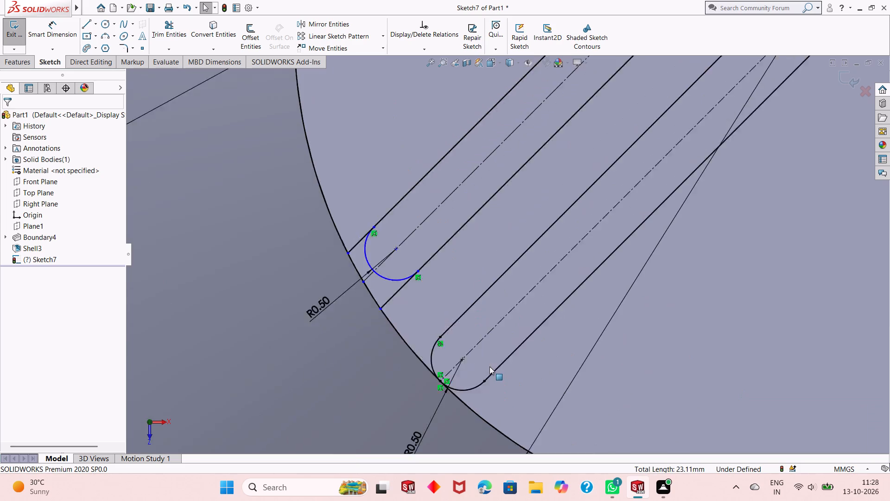
scroll(489, 366, up, 4)
scroll(556, 178, down, 3)
scroll(489, 352, up, 6)
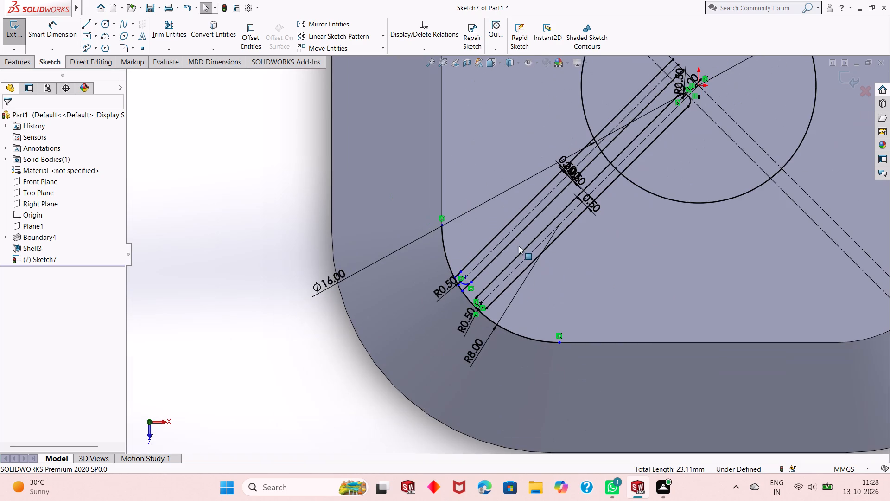
scroll(665, 63, down, 3)
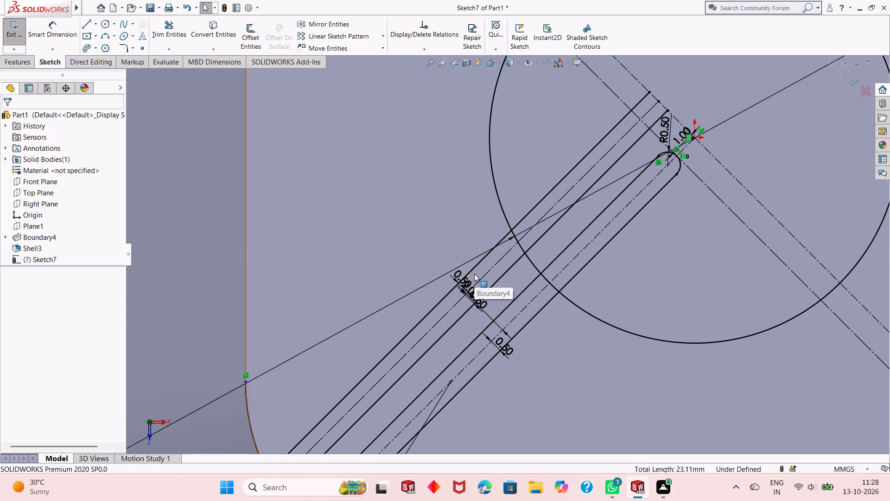
scroll(430, 337, down, 2)
scroll(422, 370, up, 2)
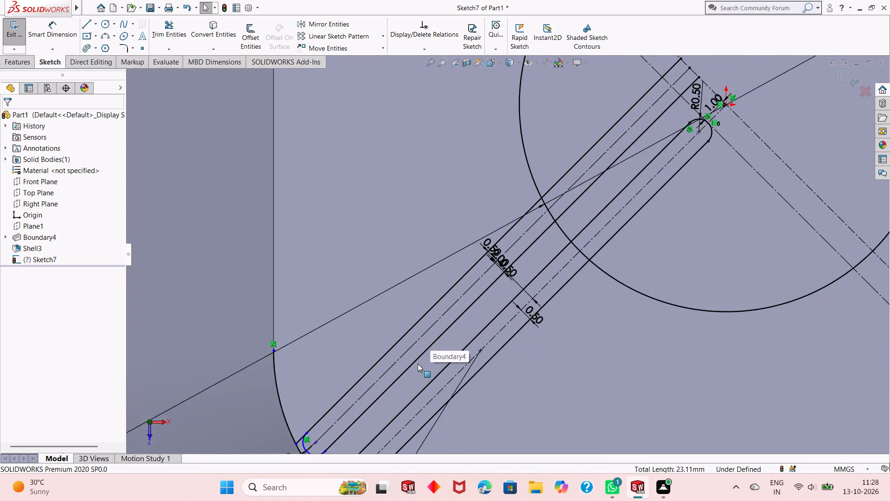
Delete the R0.50 end arc of the upper diagonal slot near the rounded corner, including its associated dimension.
scroll(418, 364, up, 4)
scroll(415, 369, down, 2)
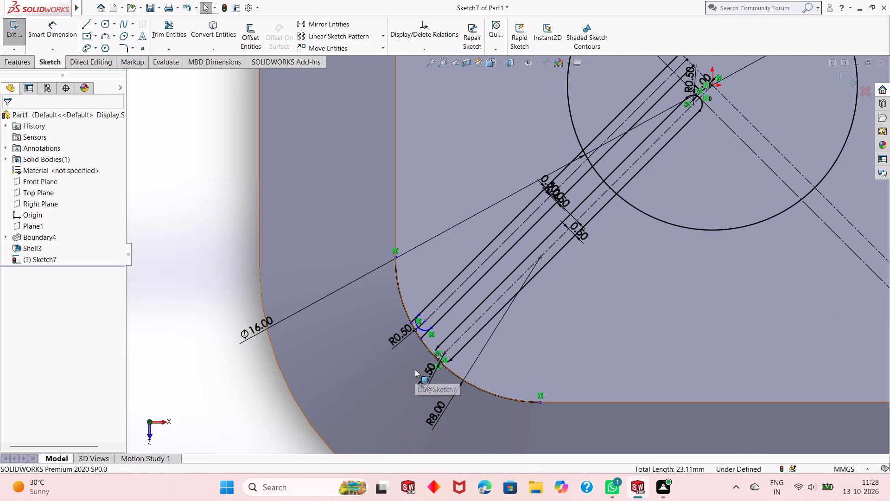
scroll(432, 321, down, 4)
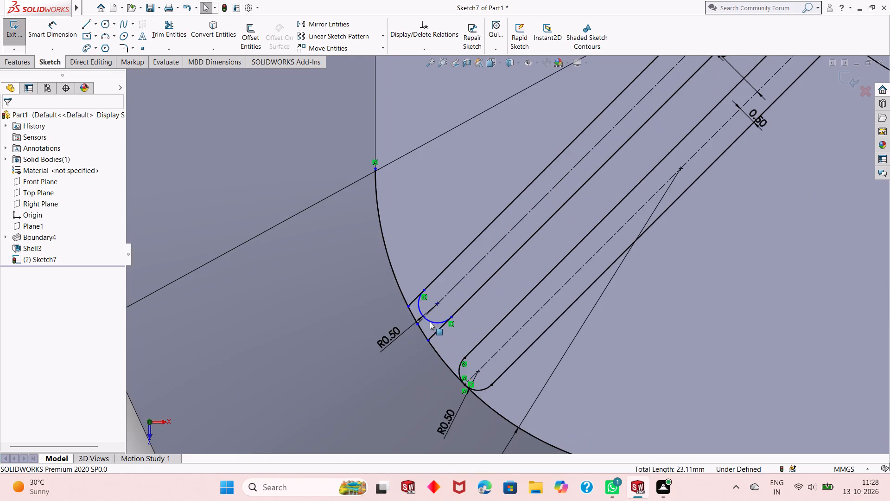
scroll(430, 321, down, 6)
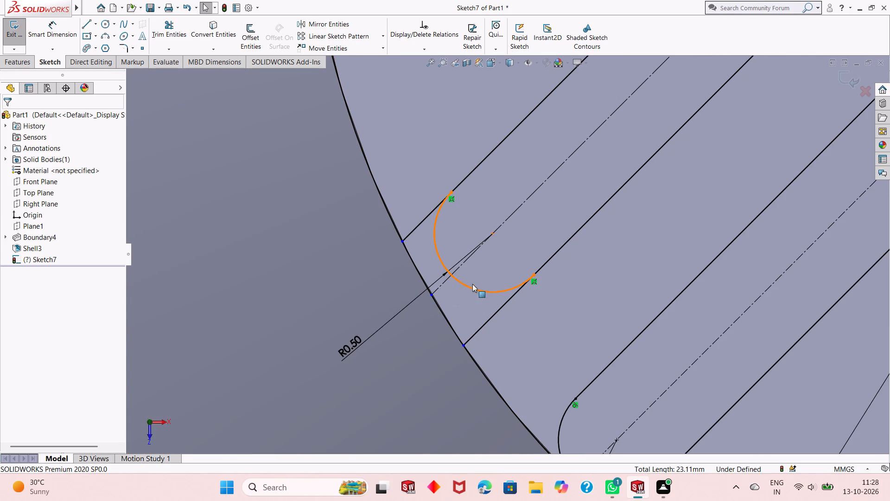
click(473, 290)
right_click(249, 273)
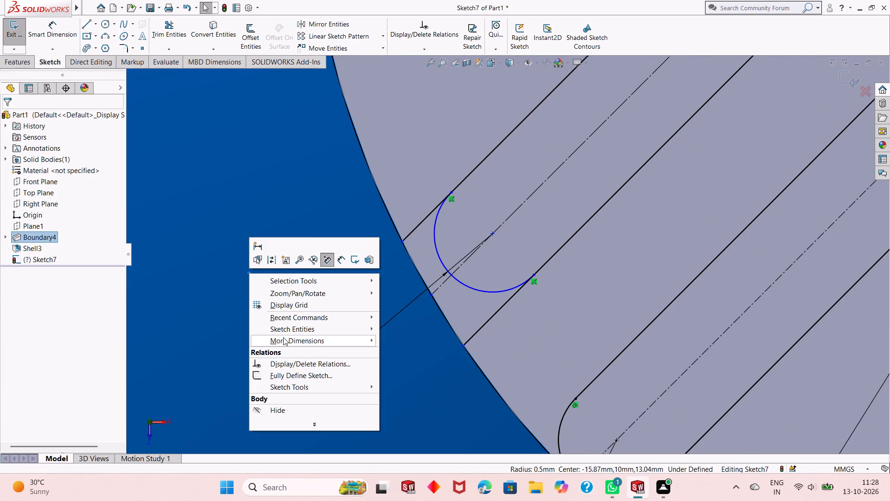
key(Escape)
key(Escape)
key(Escape)
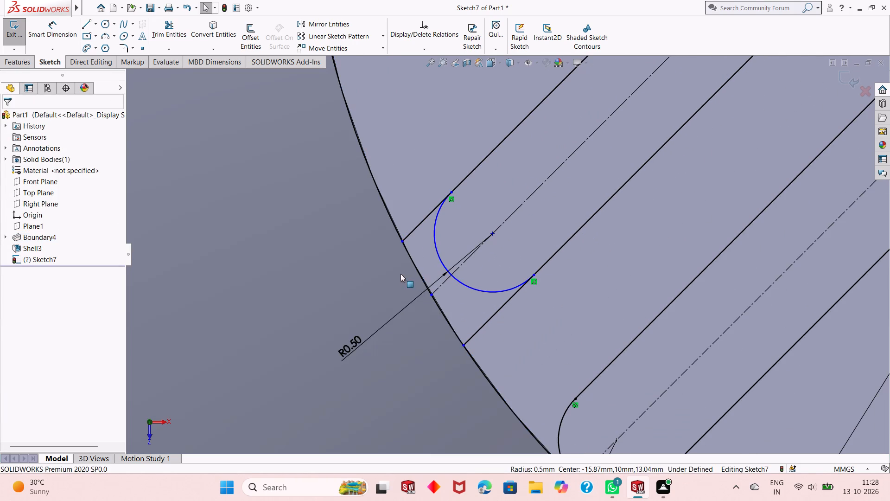
key(Escape)
click(458, 279)
right_click(458, 279)
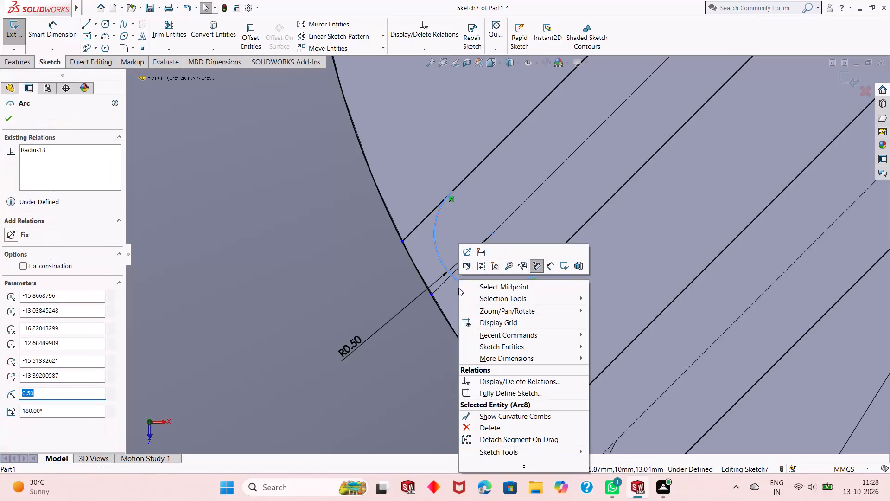
click(483, 425)
click(380, 244)
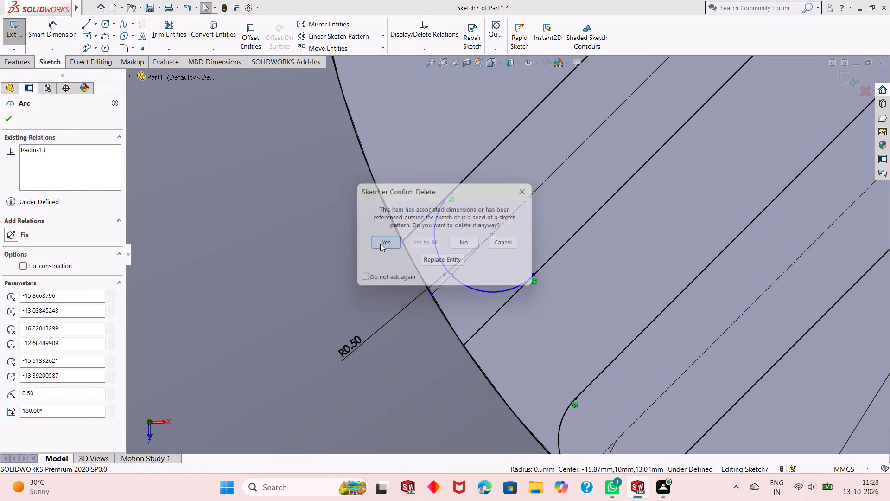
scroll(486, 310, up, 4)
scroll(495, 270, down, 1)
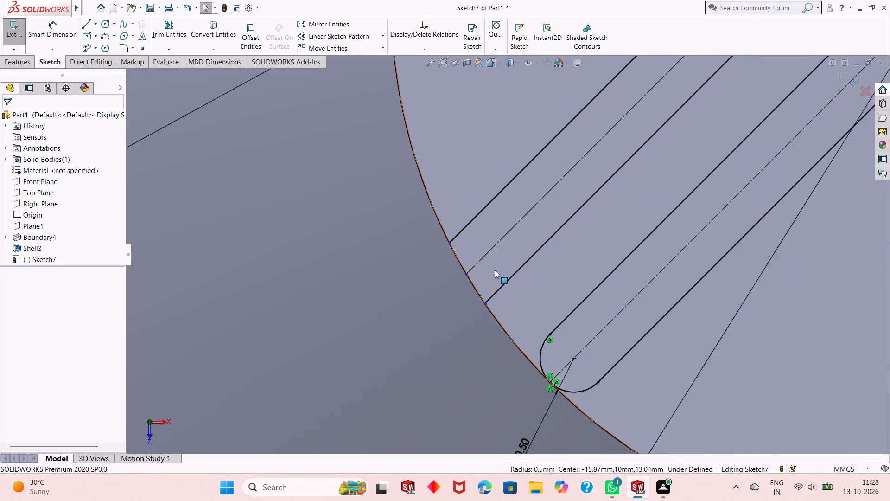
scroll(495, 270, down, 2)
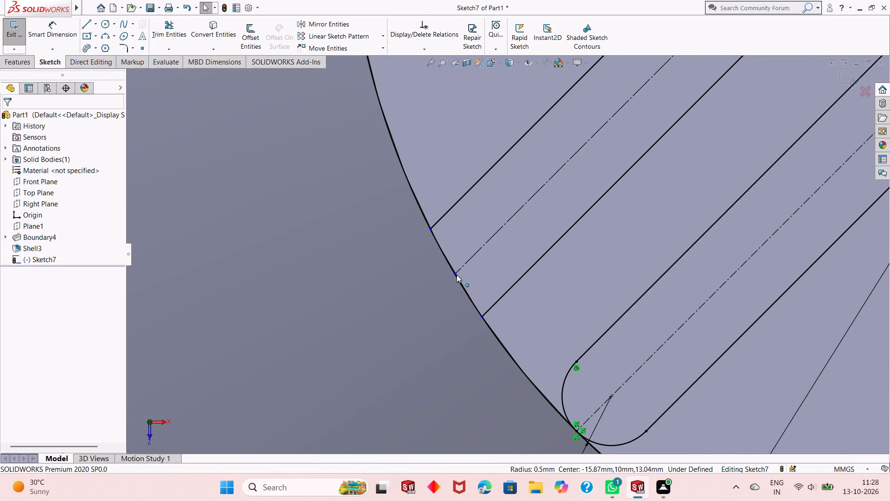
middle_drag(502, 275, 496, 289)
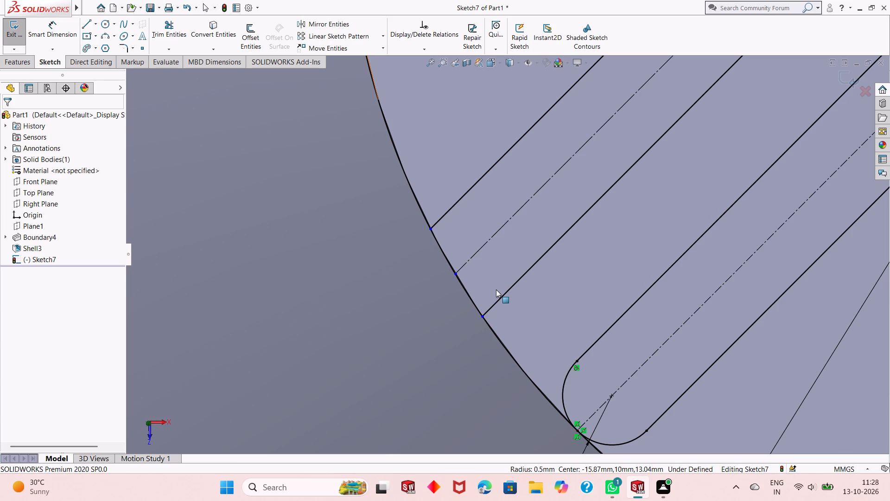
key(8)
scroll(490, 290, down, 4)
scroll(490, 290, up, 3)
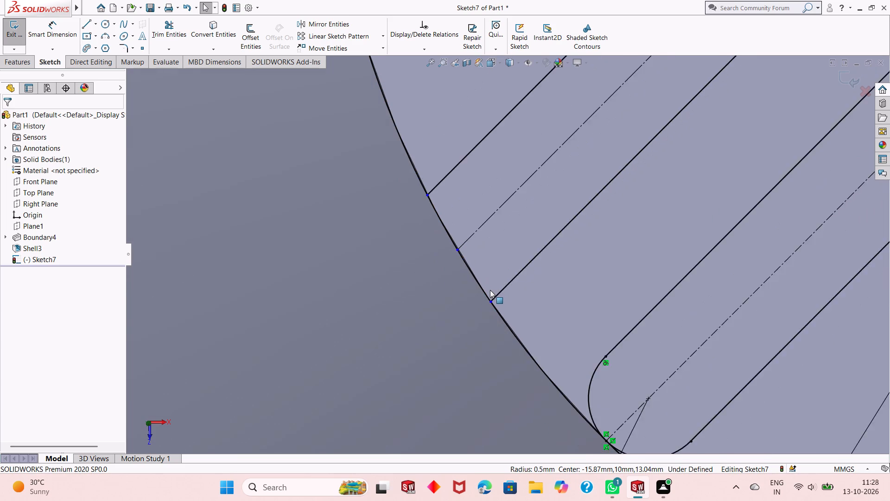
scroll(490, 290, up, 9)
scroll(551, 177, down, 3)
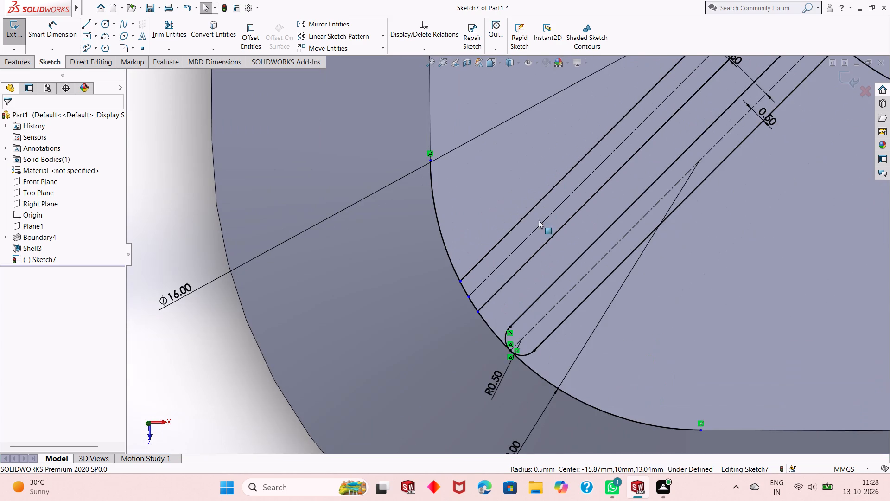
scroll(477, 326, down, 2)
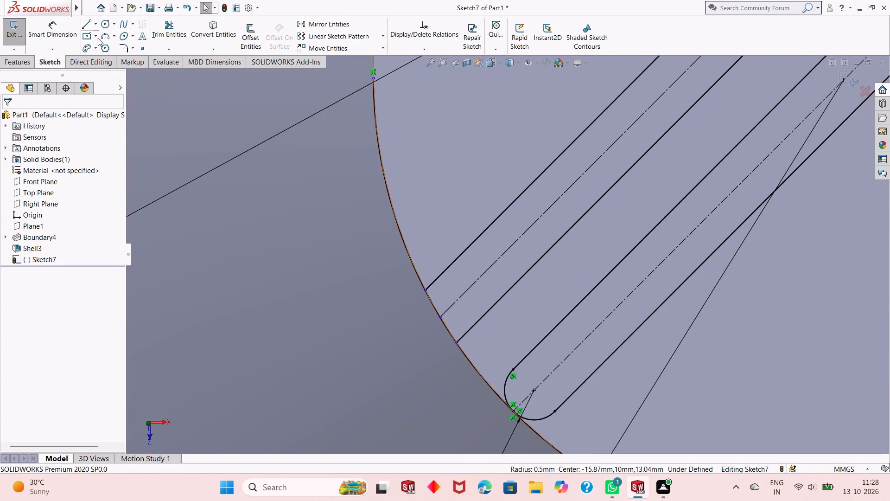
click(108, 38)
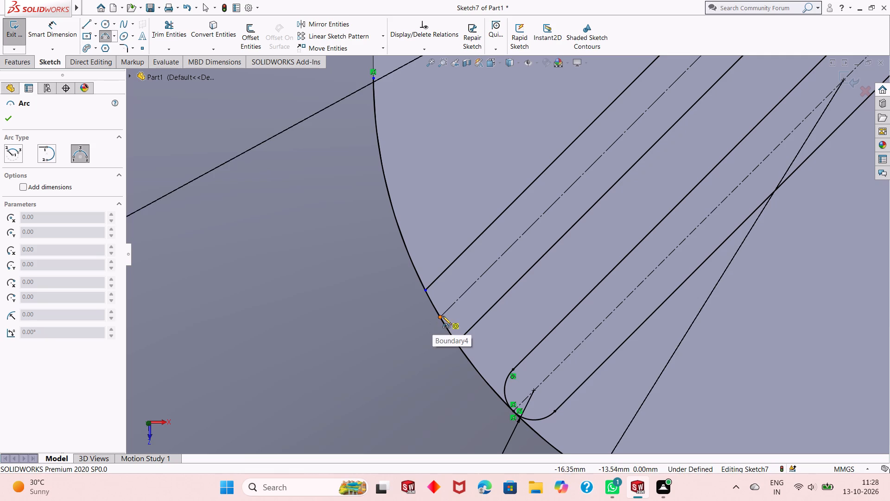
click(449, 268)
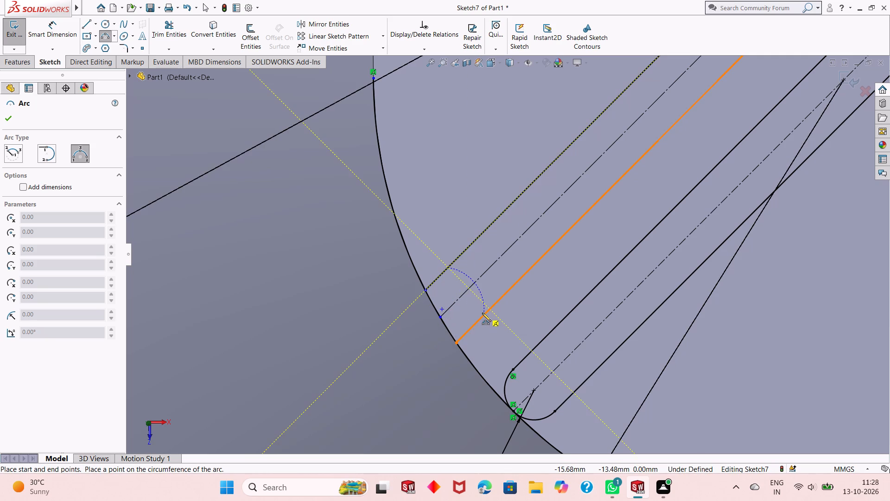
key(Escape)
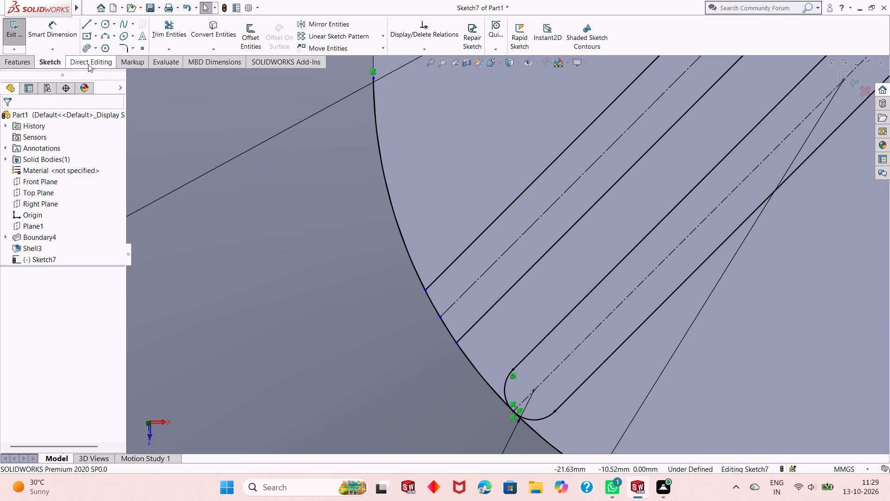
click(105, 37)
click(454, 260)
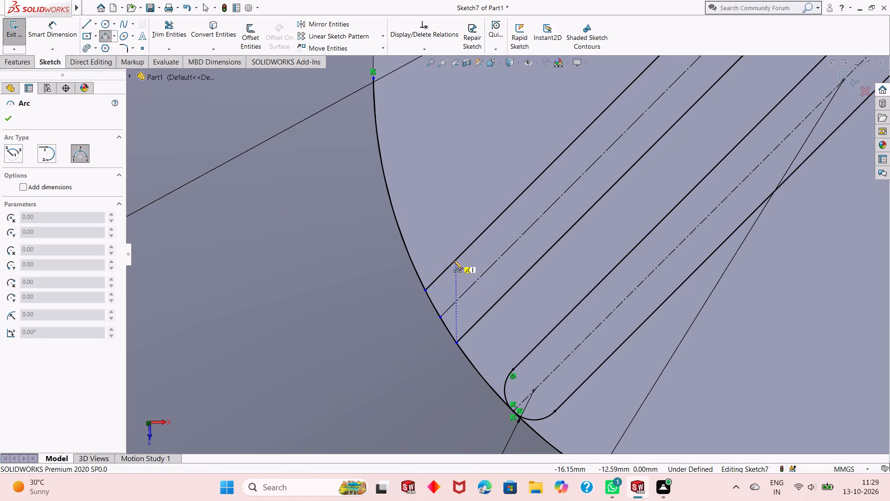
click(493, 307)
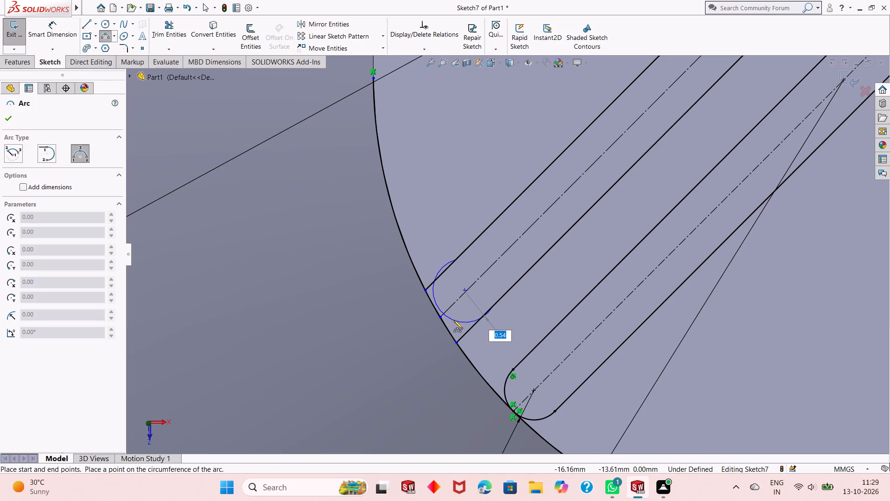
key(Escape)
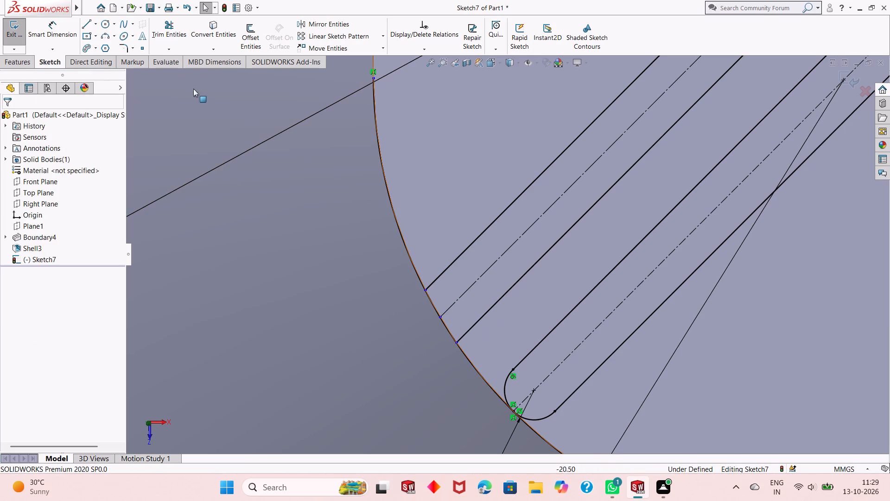
Draw a three-point arc of about 0.57 mm radius between the upper slot's side lines, bulging toward the corner through its centreline's end.
click(104, 37)
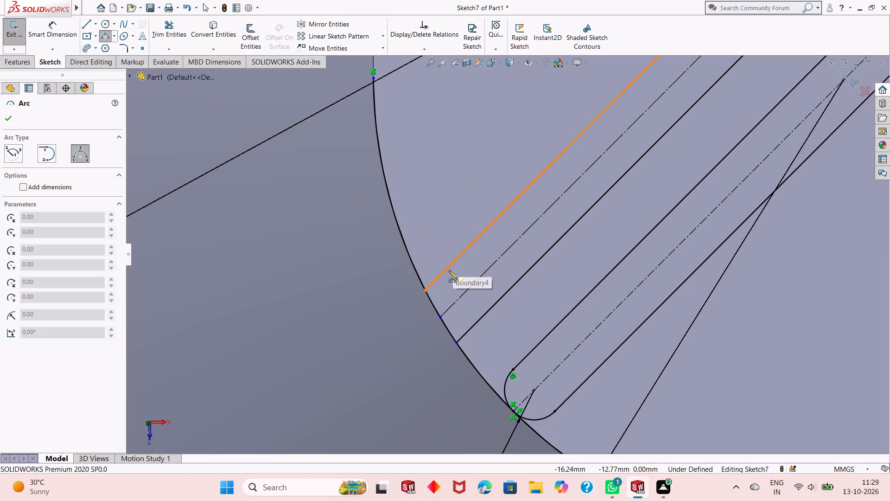
click(448, 267)
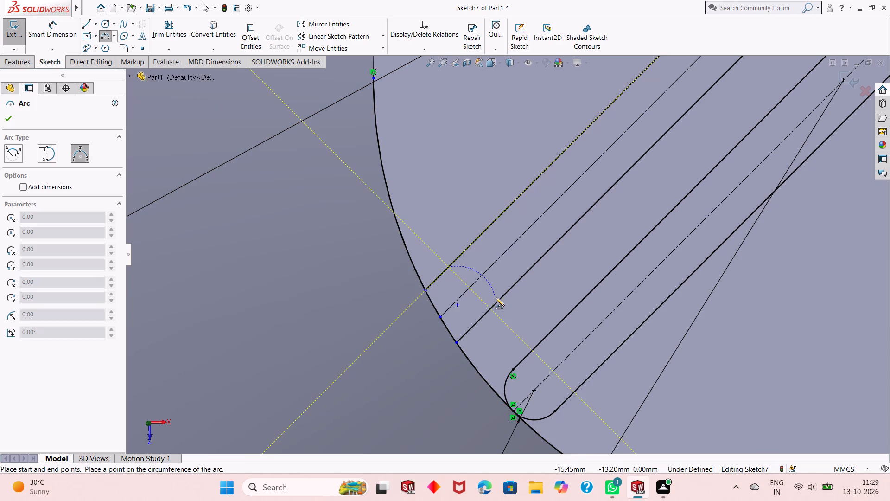
click(500, 299)
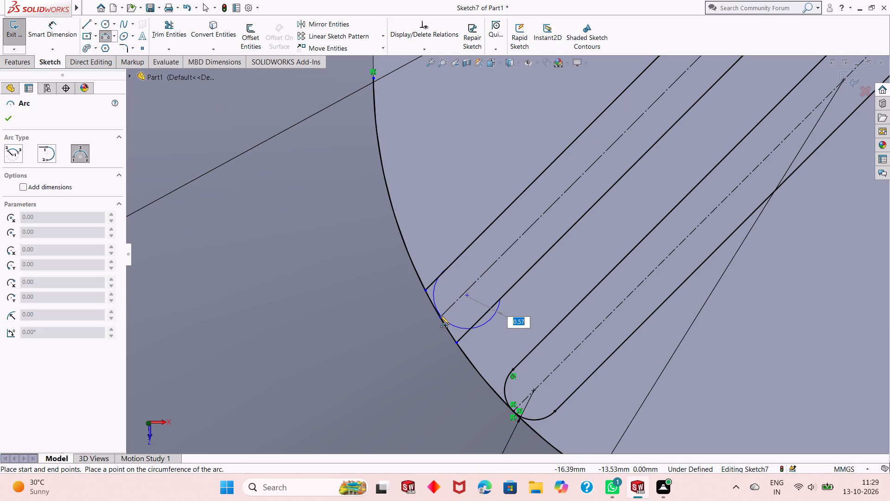
click(440, 316)
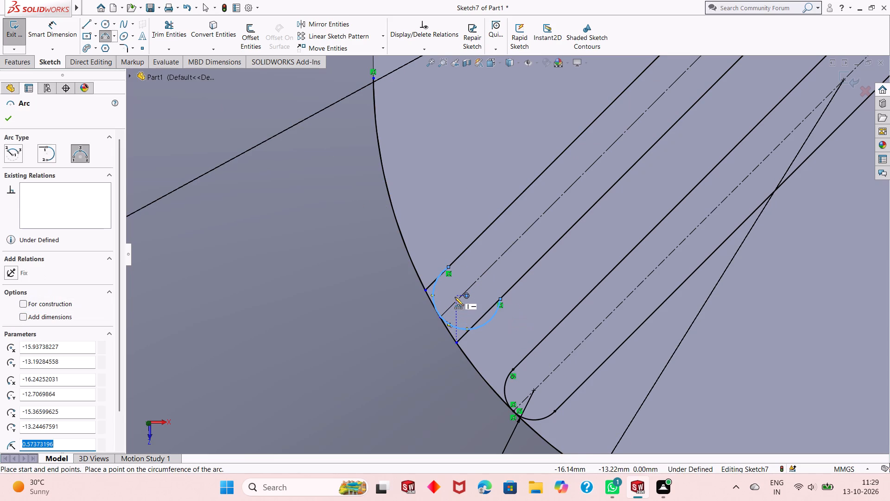
key(Escape)
key(Escape)
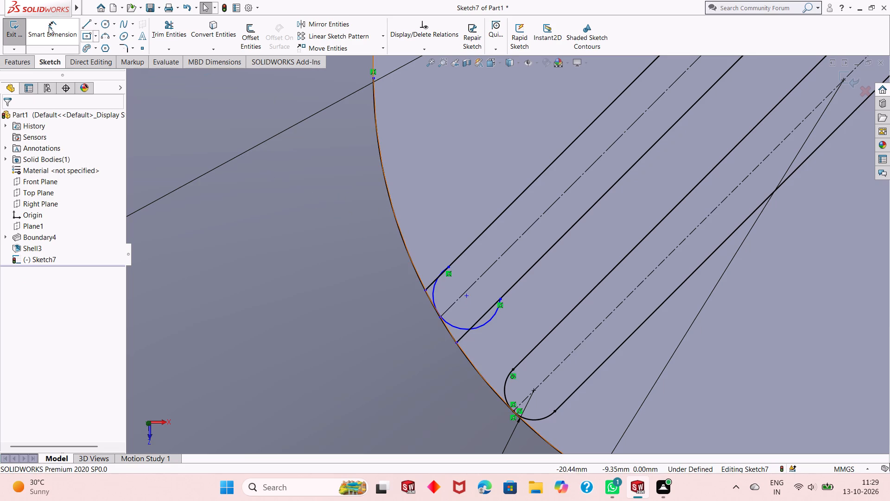
Dimension the upper slot's new end arc with a radius of 0.5 mm.
click(48, 27)
click(456, 327)
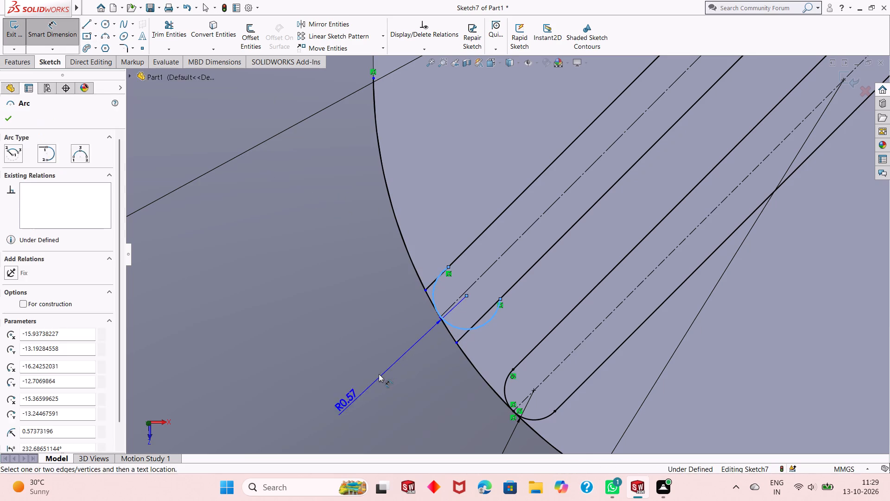
click(379, 374)
text(.5)
key(Return)
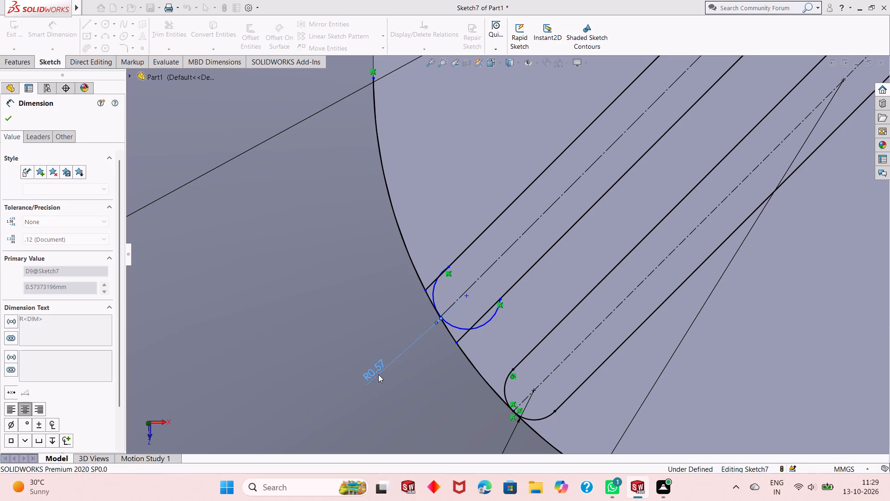
key(Escape)
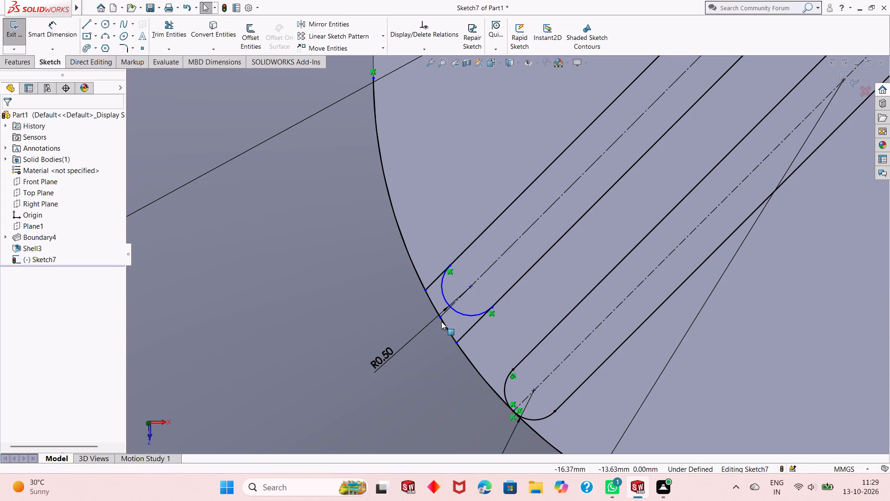
key(Escape)
key(Escape)
Move the upper slot's end arc along the slot until it meets the centreline's end on the rounded corner arc.
scroll(440, 301, down, 2)
key(Escape)
key(Escape)
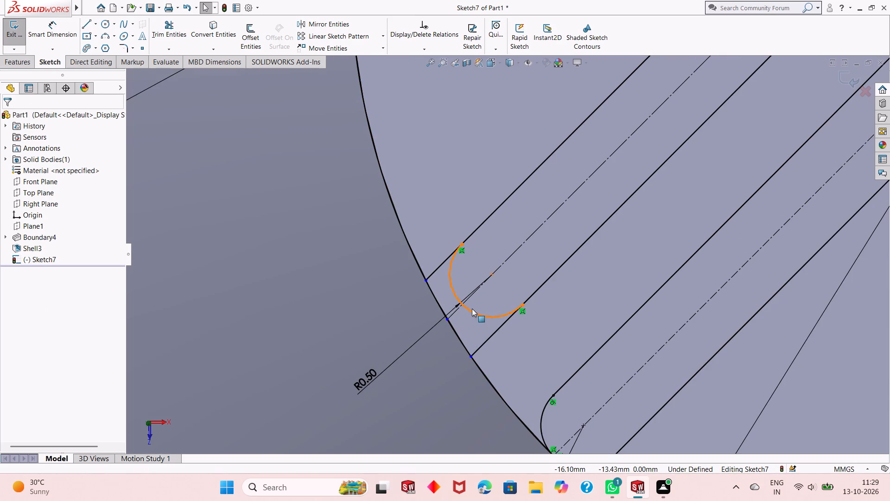
drag(474, 312, 466, 322)
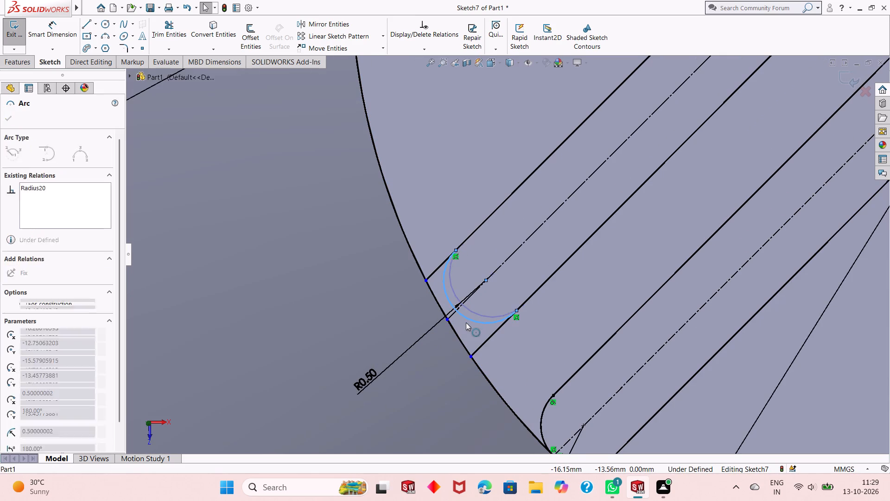
drag(466, 322, 460, 332)
key(Escape)
key(Escape)
scroll(444, 308, down, 4)
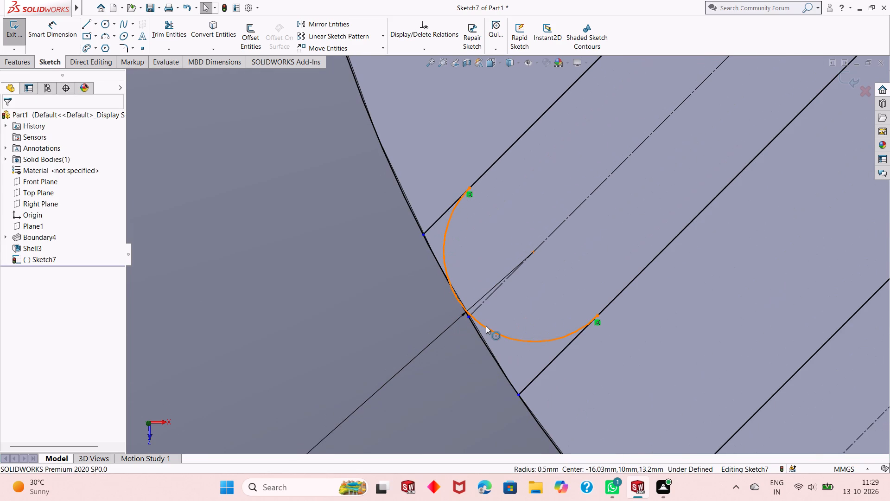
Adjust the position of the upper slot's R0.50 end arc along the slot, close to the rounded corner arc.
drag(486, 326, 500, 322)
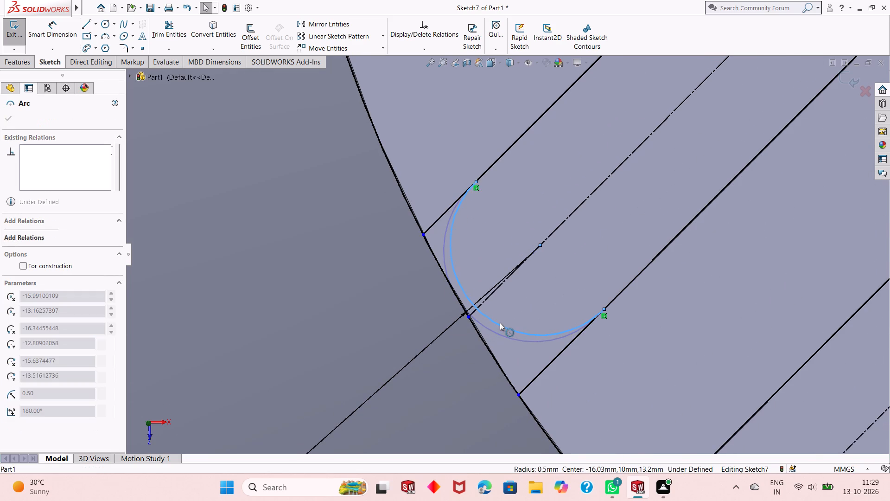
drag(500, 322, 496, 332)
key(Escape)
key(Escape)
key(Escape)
Add a tangent relation between the upper slot's corner-side end arc and its lower side line.
scroll(427, 351, up, 2)
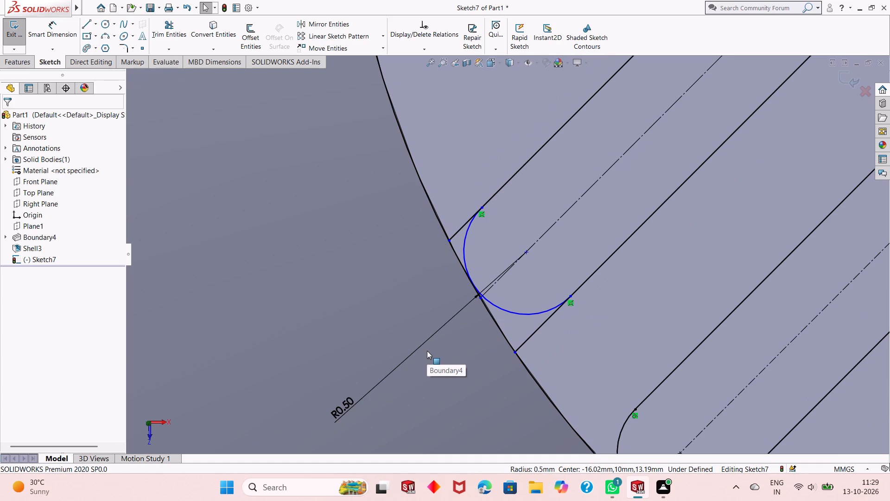
click(517, 313)
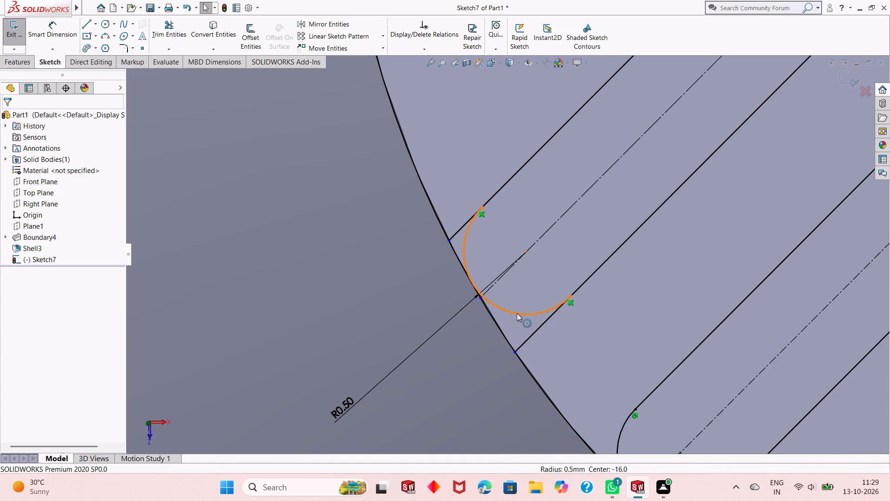
ctrl+click(534, 335)
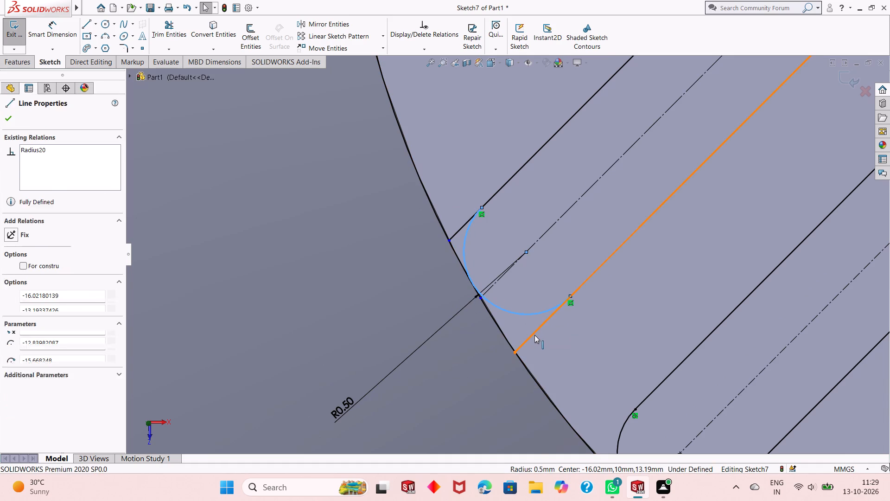
click(559, 298)
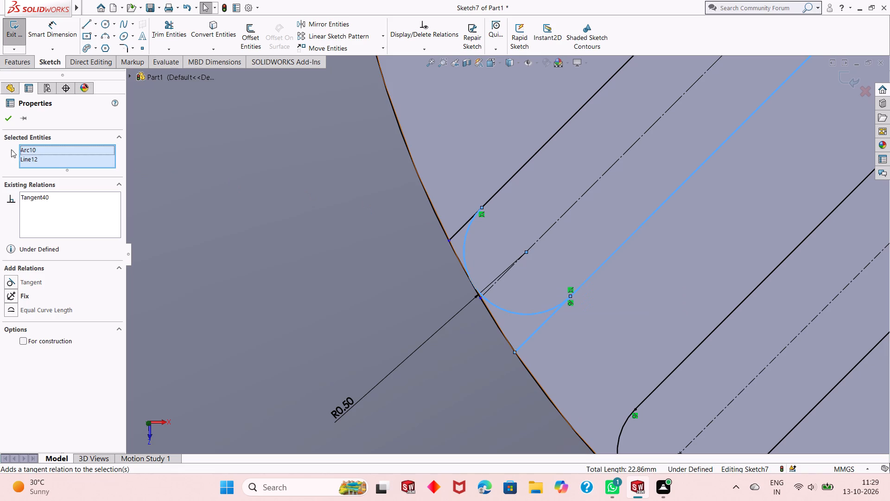
click(6, 117)
click(467, 242)
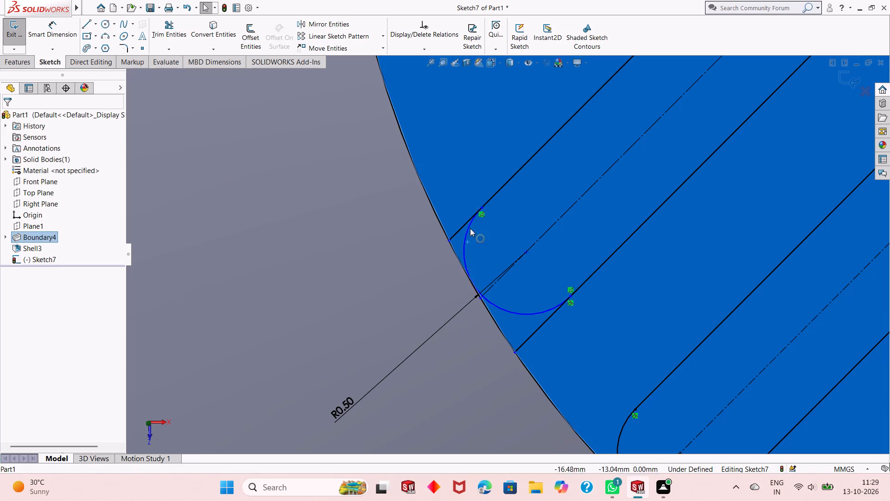
key(Escape)
key(Escape)
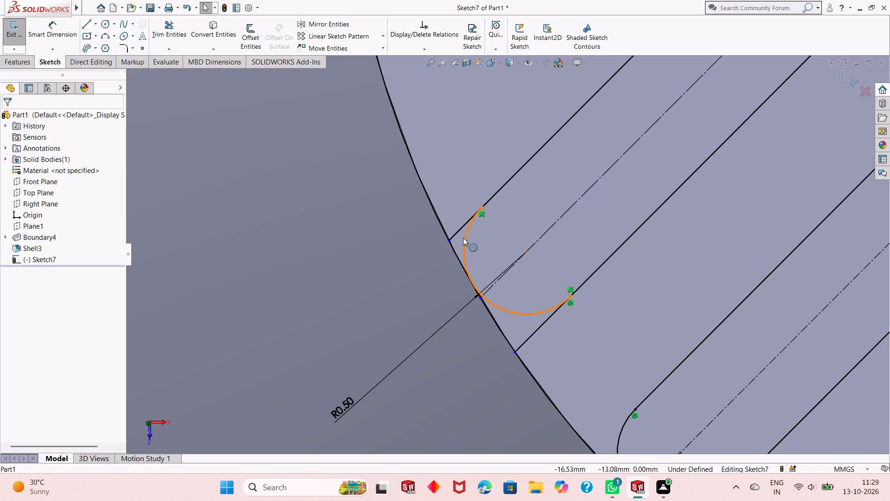
Add a tangent relation between the upper slot's corner-side end arc and its upper side line.
click(463, 238)
ctrl+click(488, 202)
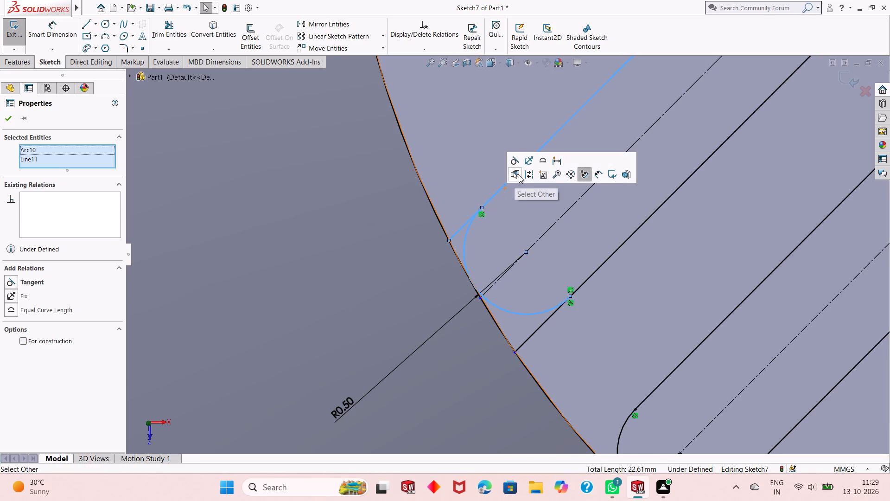
click(511, 158)
click(8, 120)
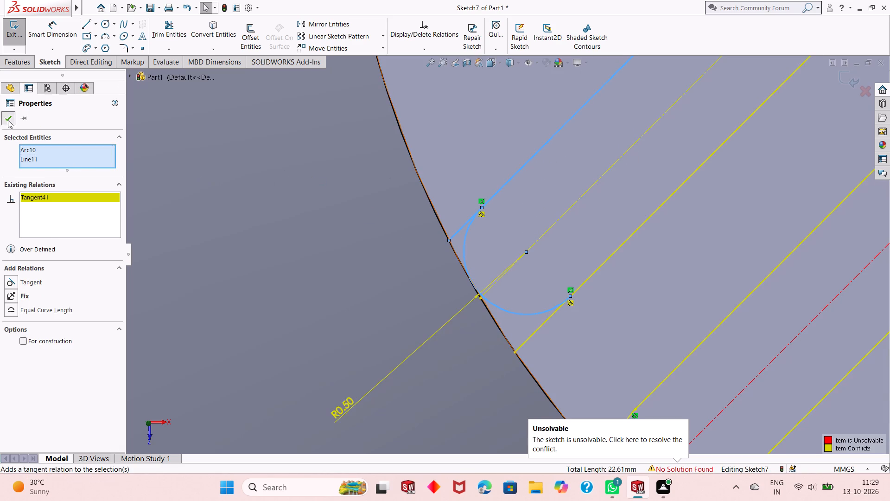
Delete the conflicting 0.50 offset dimension between the upper slot's centreline and its upper side line.
scroll(392, 282, up, 11)
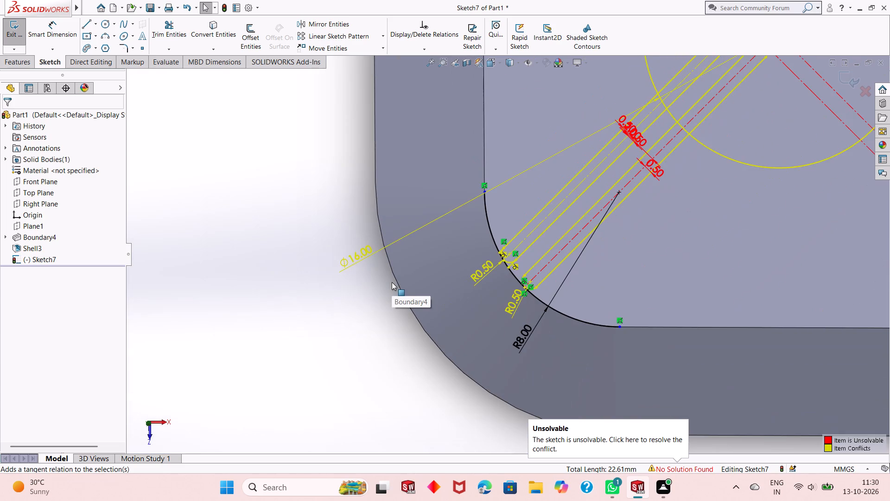
scroll(627, 127, down, 11)
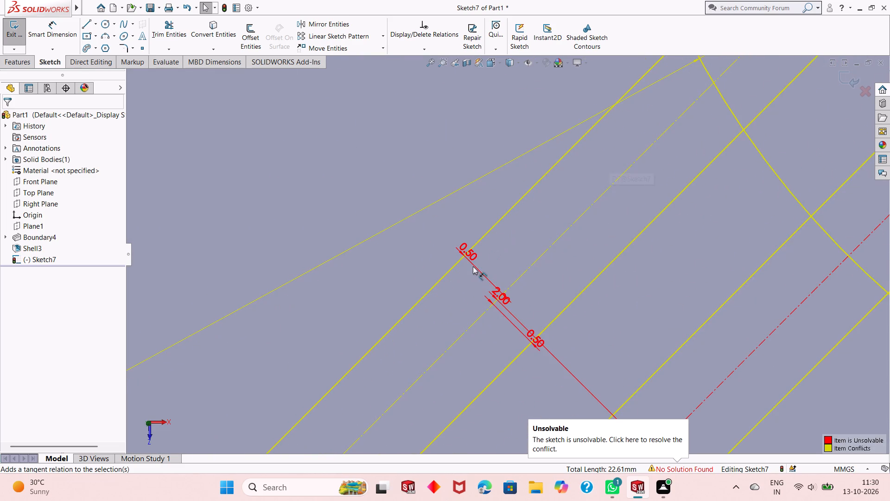
right_click(469, 257)
click(505, 349)
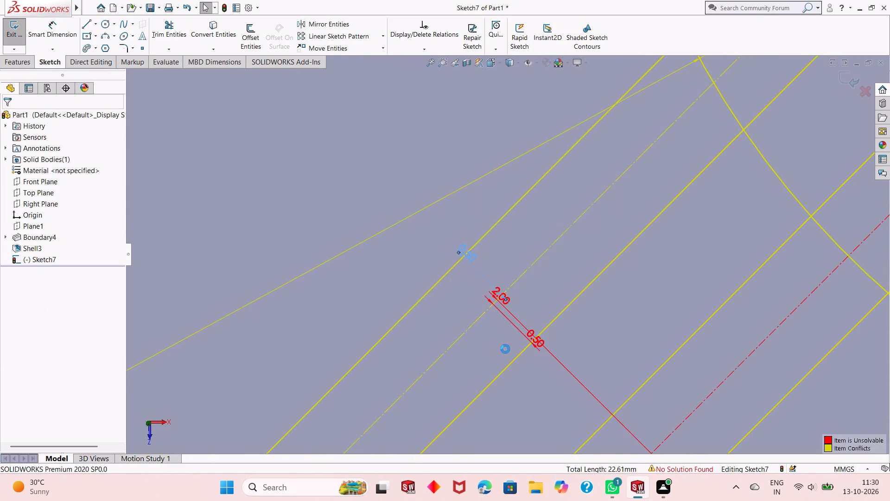
Make the upper slot's corner-side end arc tangent to the large rounded corner arc.
scroll(489, 355, up, 9)
scroll(363, 431, down, 4)
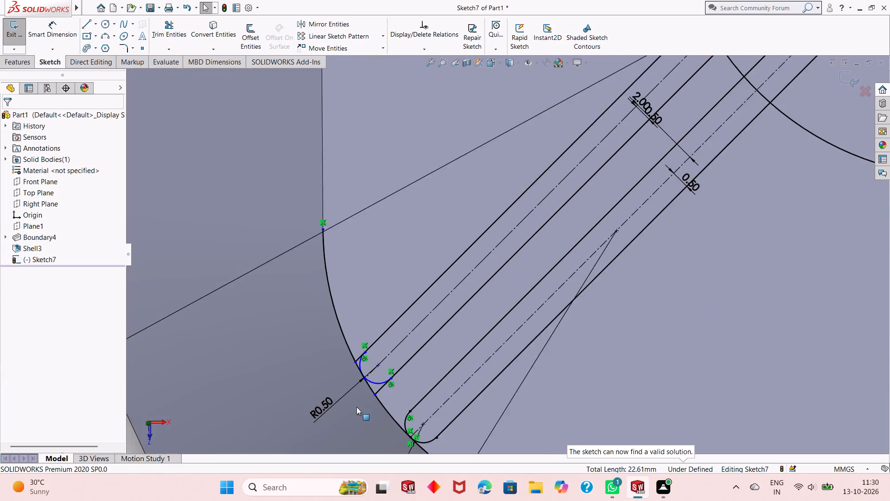
scroll(356, 407, down, 2)
scroll(410, 328, down, 7)
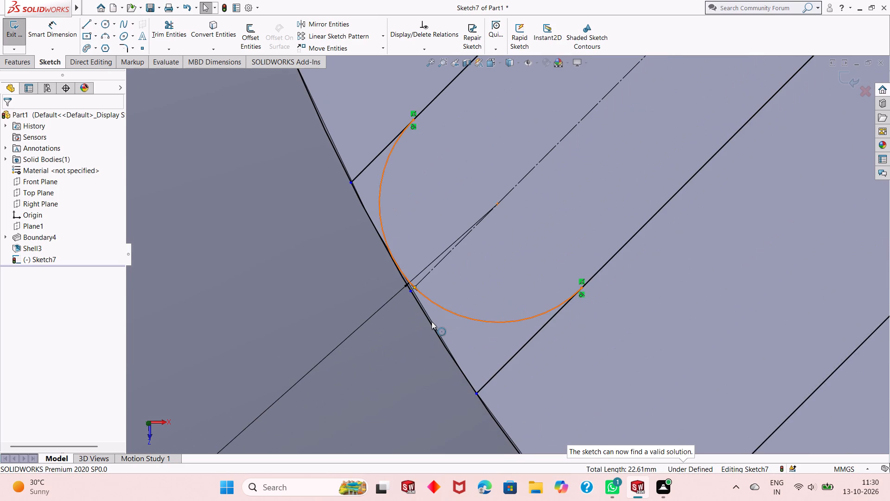
scroll(432, 321, down, 3)
scroll(389, 189, down, 6)
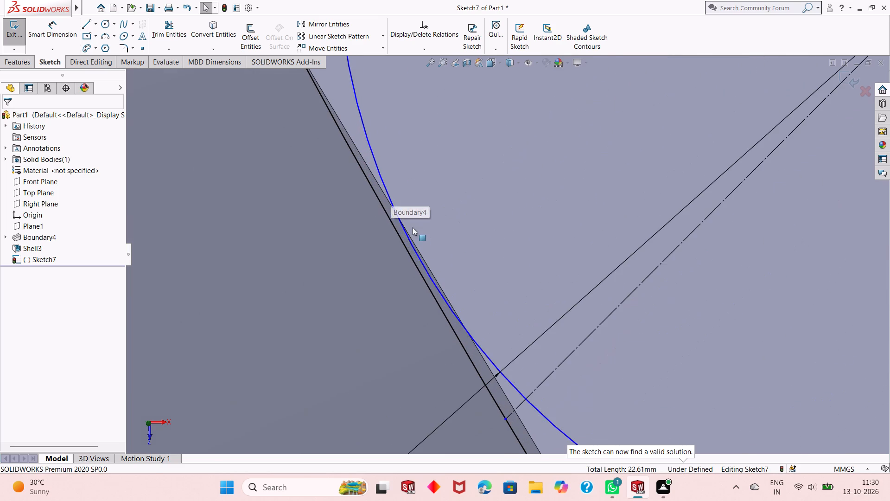
click(420, 259)
ctrl+click(420, 274)
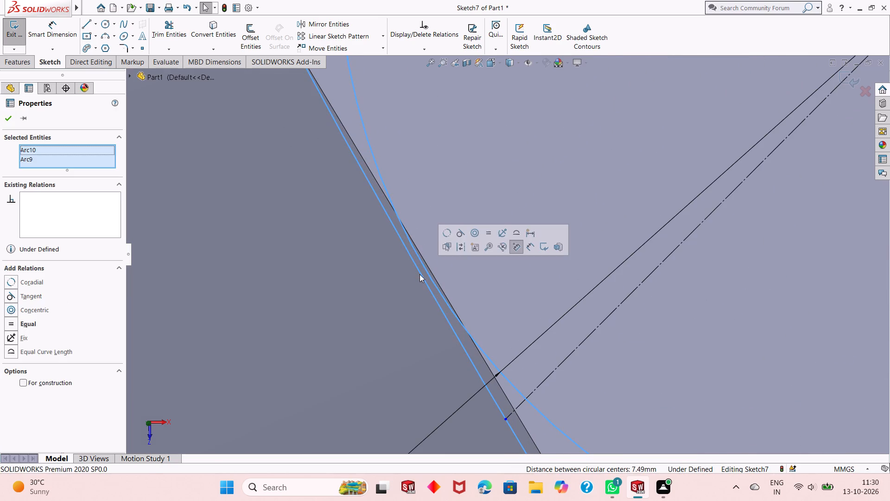
click(457, 235)
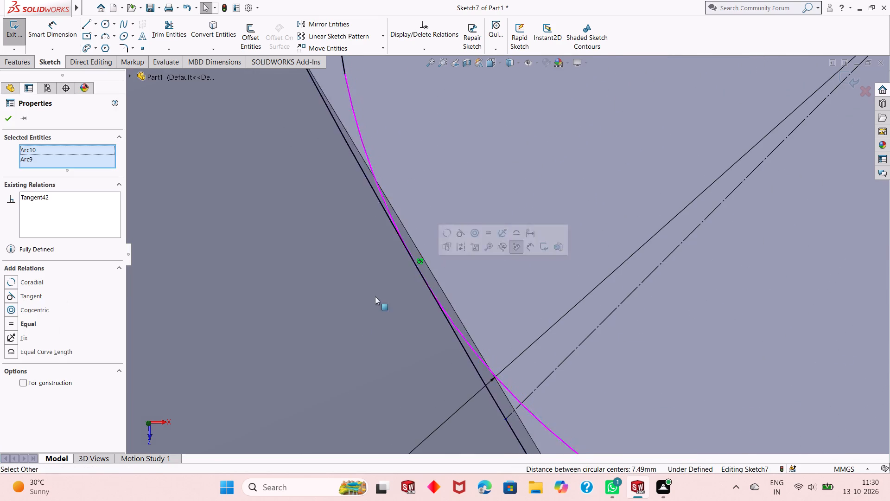
scroll(357, 322, up, 4)
key(Escape)
scroll(397, 302, up, 8)
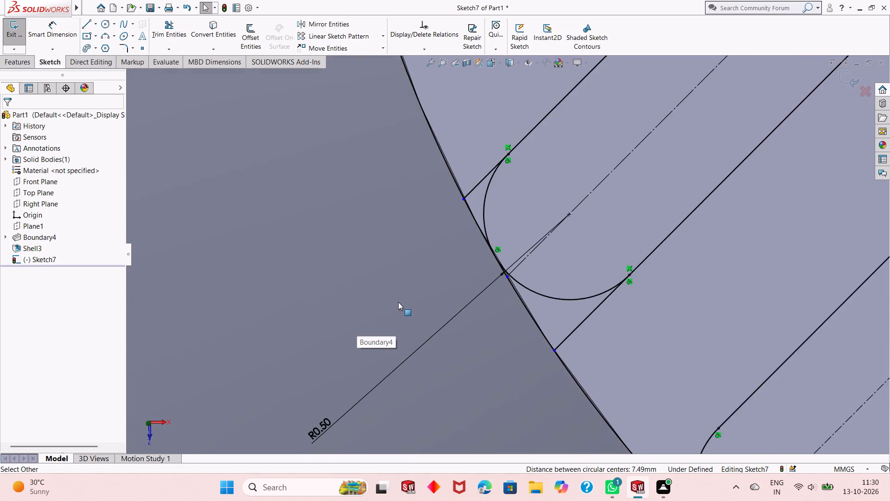
Examine the rounded ends of both diagonal slots where they meet the corner arc.
scroll(398, 302, up, 1)
scroll(446, 270, up, 3)
scroll(582, 217, down, 2)
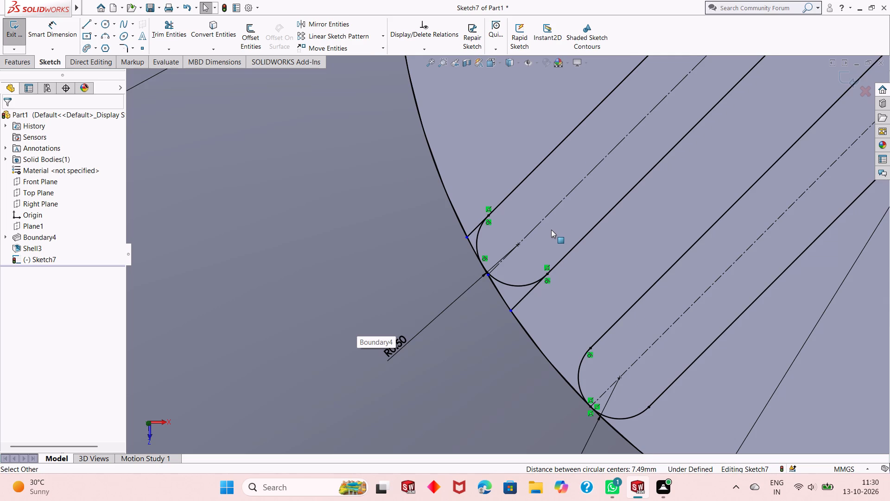
scroll(492, 274, up, 1)
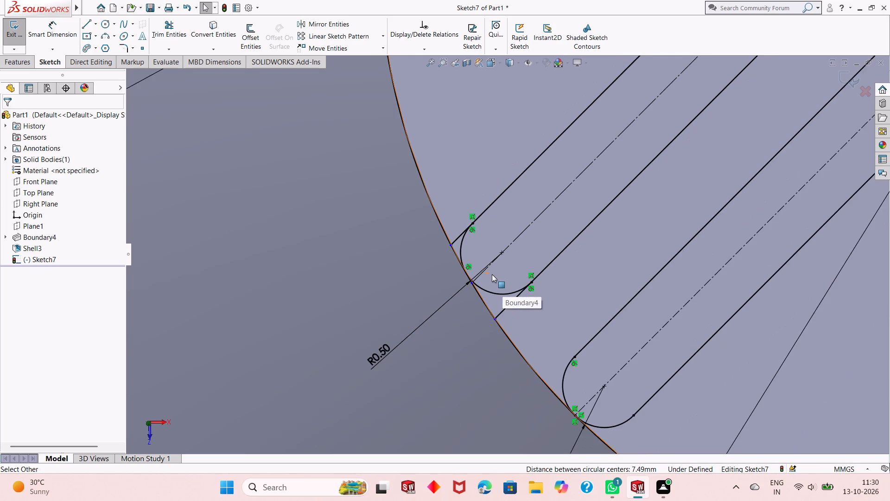
scroll(492, 274, down, 1)
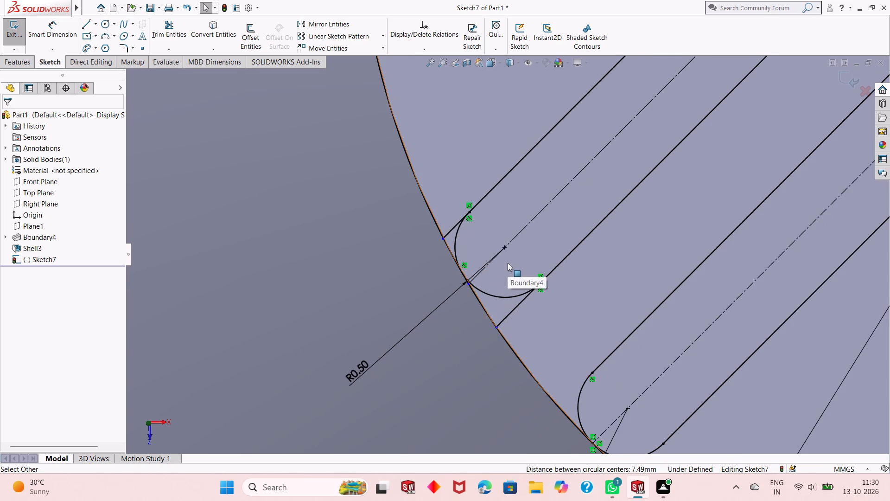
scroll(480, 304, up, 3)
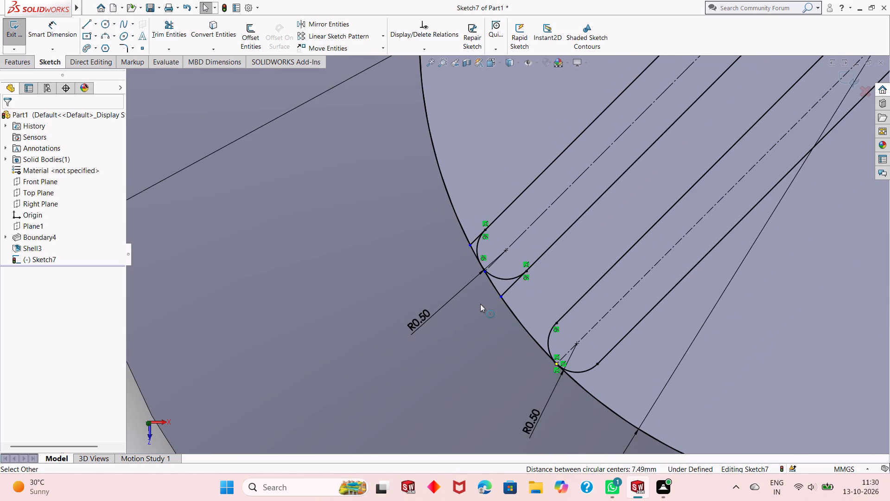
scroll(480, 304, up, 4)
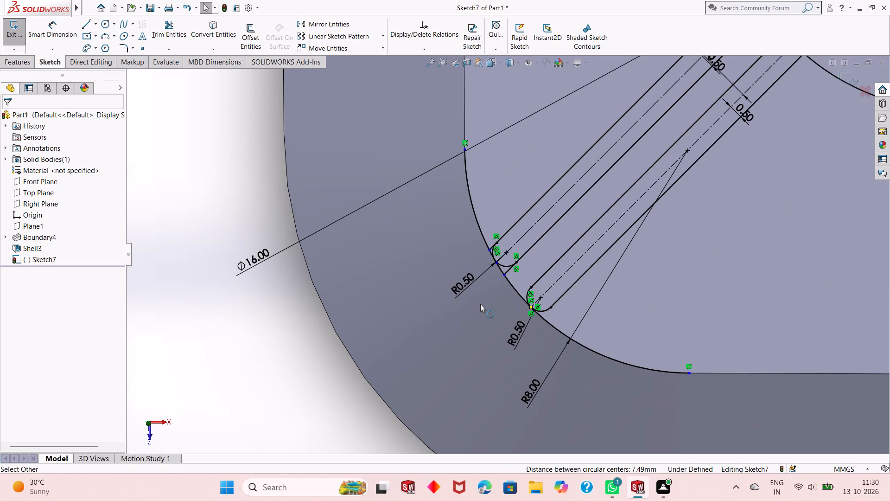
scroll(518, 200, down, 3)
scroll(528, 272, down, 3)
scroll(483, 354, up, 2)
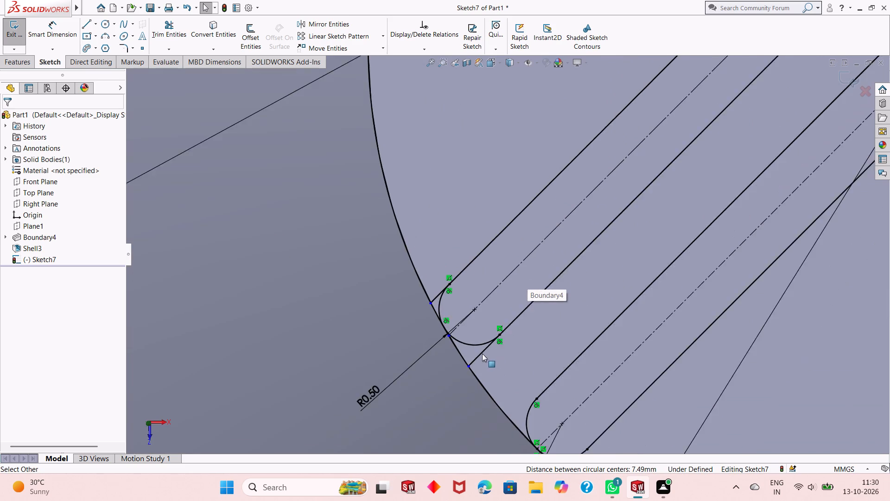
scroll(482, 353, up, 4)
scroll(524, 267, up, 2)
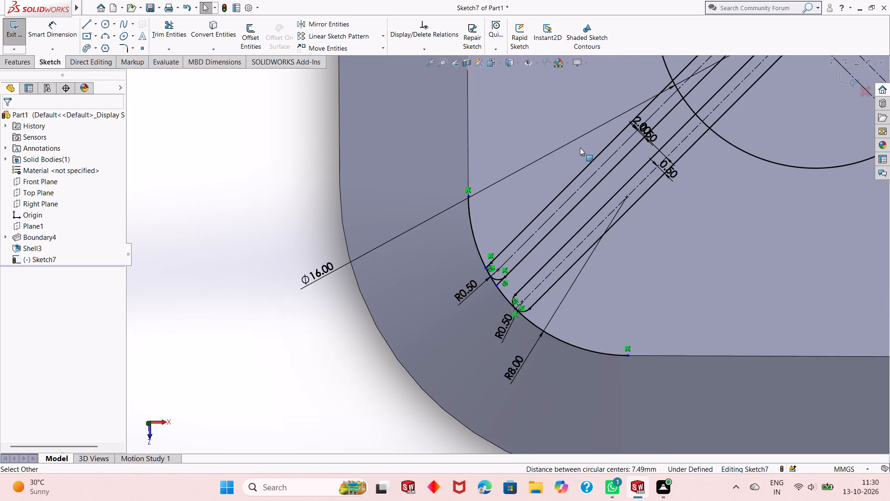
Draw a three-point arc of about 0.54 mm radius across the upper slot's inner end, bulging to its centreline's crossing with the perpendicular construction line.
scroll(580, 147, down, 2)
scroll(637, 146, up, 5)
scroll(660, 104, down, 2)
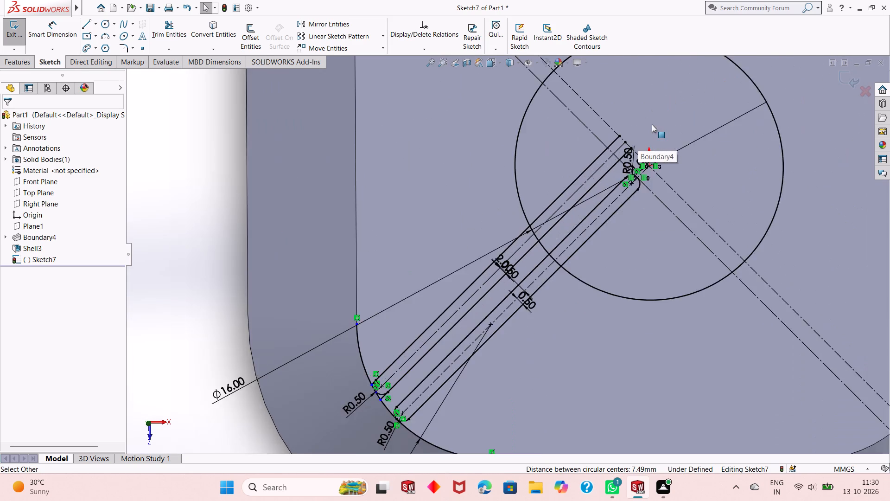
scroll(652, 124, down, 5)
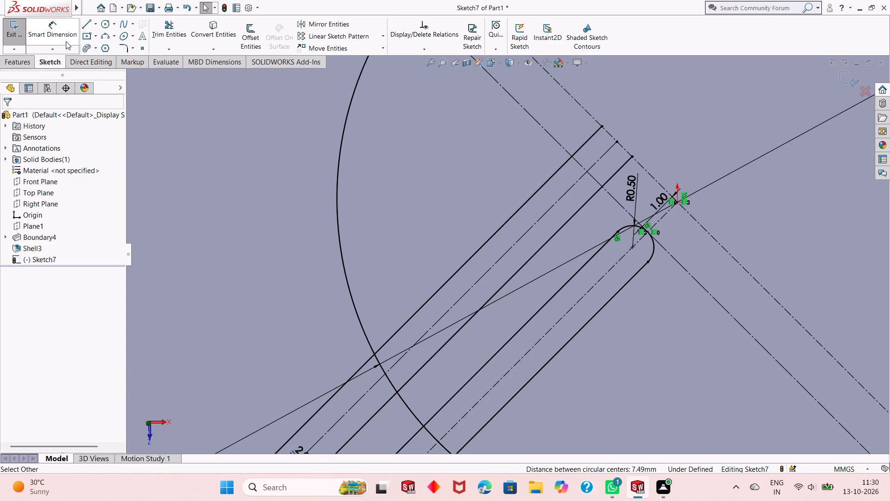
click(108, 37)
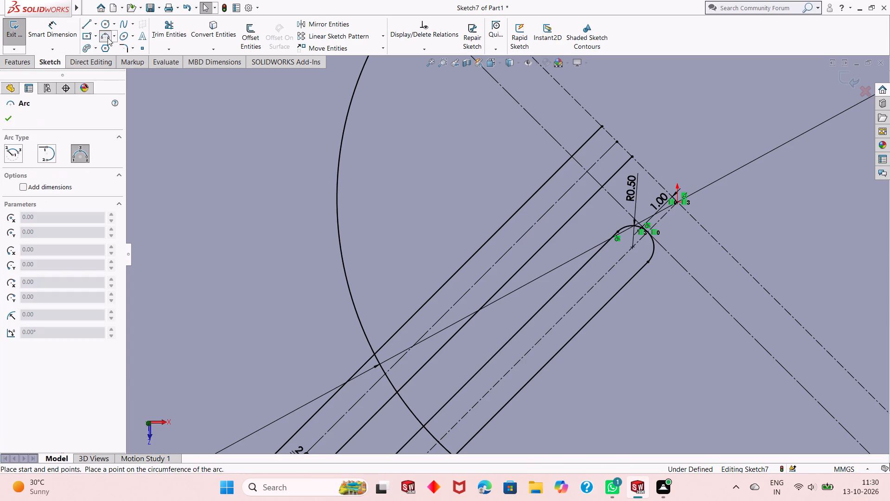
click(550, 179)
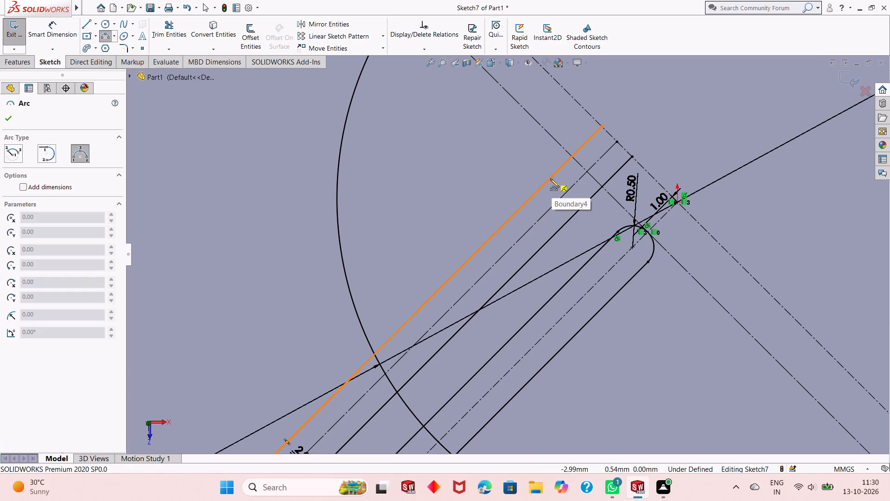
click(578, 209)
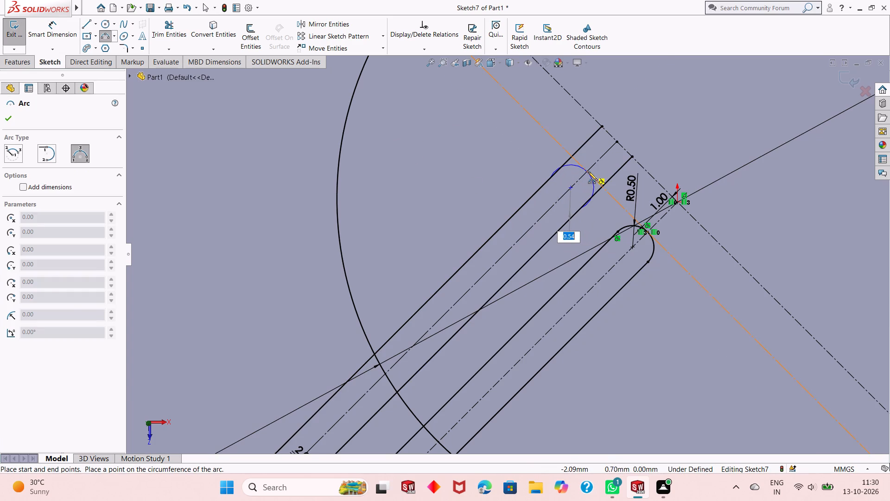
click(589, 172)
key(Escape)
scroll(579, 170, down, 6)
key(Escape)
key(Escape)
Dimension the upper slot's new inner end arc with a radius of 0.5 mm.
click(58, 24)
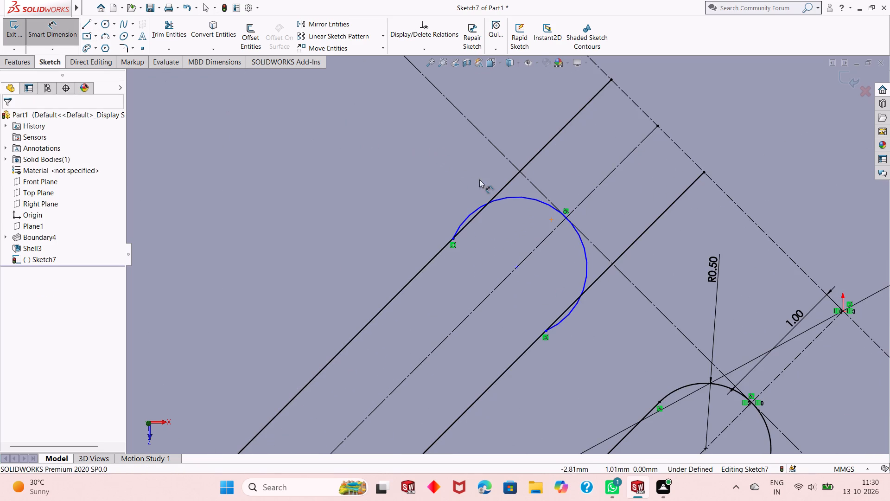
click(507, 197)
click(515, 116)
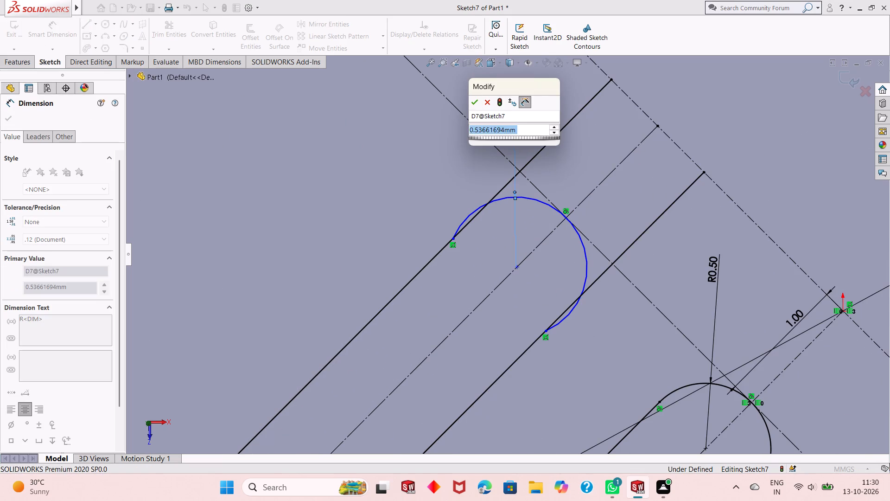
text(.5)
key(Return)
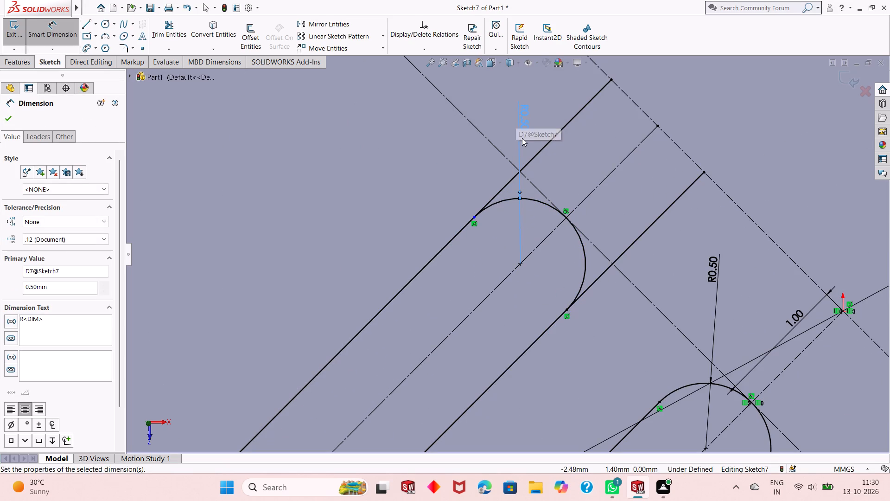
key(Escape)
key(Escape)
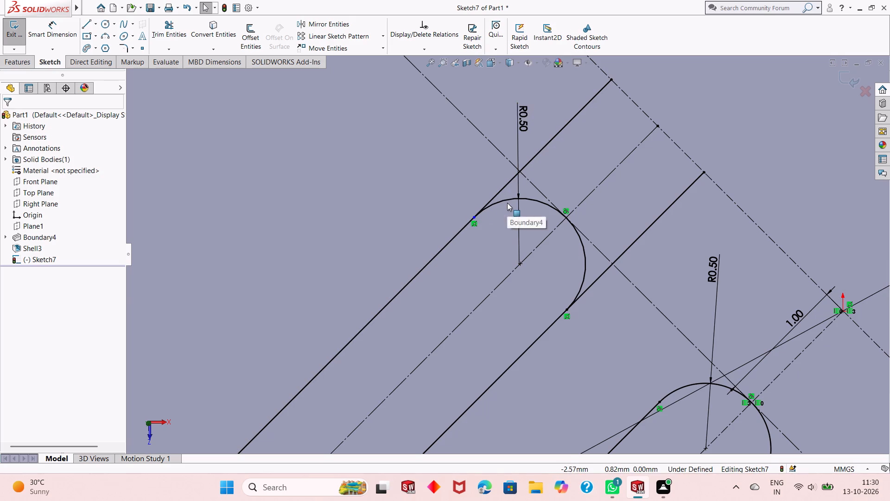
Make the upper slot's inner end arc tangent to the slot's upper side line.
click(504, 201)
ctrl+click(458, 234)
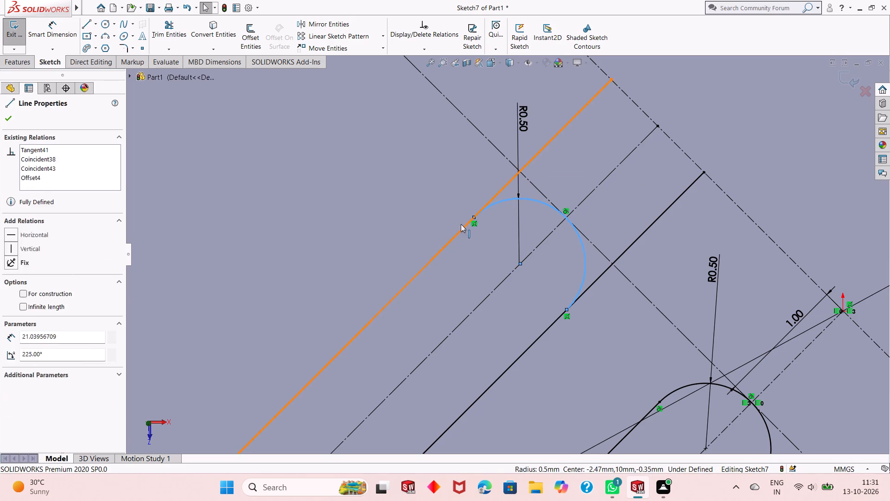
click(483, 194)
key(Escape)
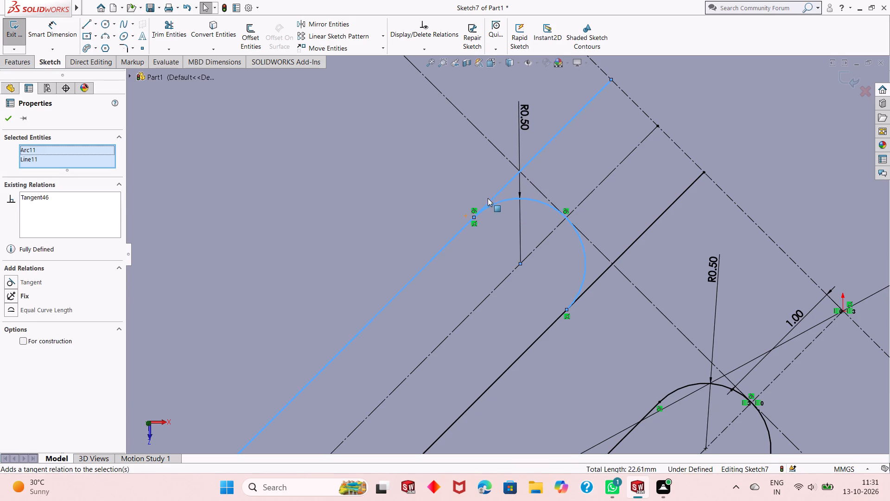
scroll(517, 231, up, 1)
key(Escape)
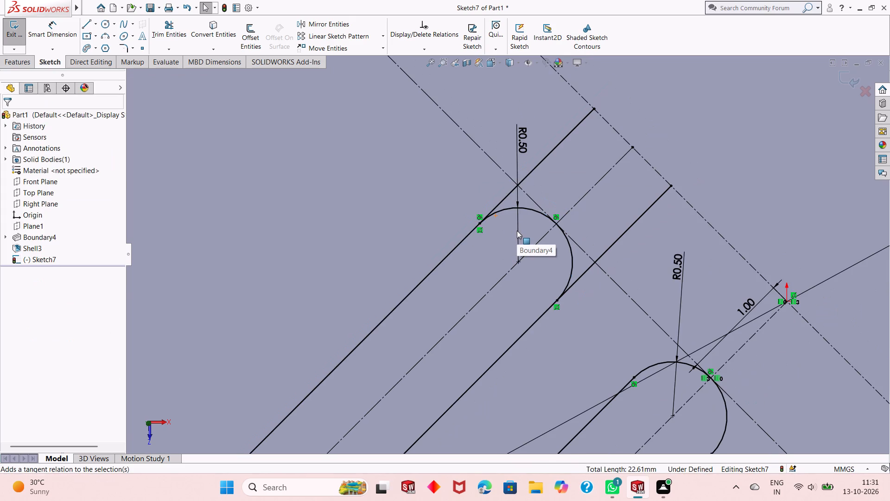
Trim the upper slot's upper side line where it extends past the rounded end near the corner arc.
scroll(520, 238, up, 4)
scroll(503, 296, up, 6)
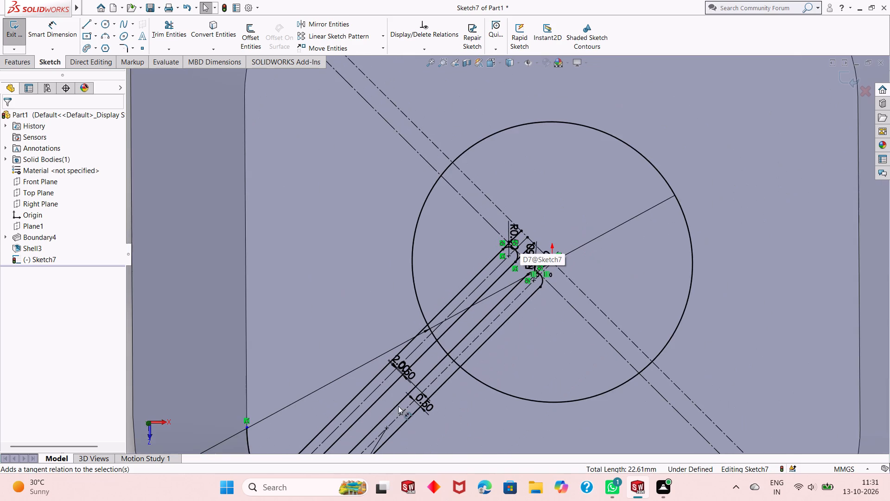
scroll(400, 383, up, 2)
scroll(362, 406, down, 7)
scroll(365, 362, down, 2)
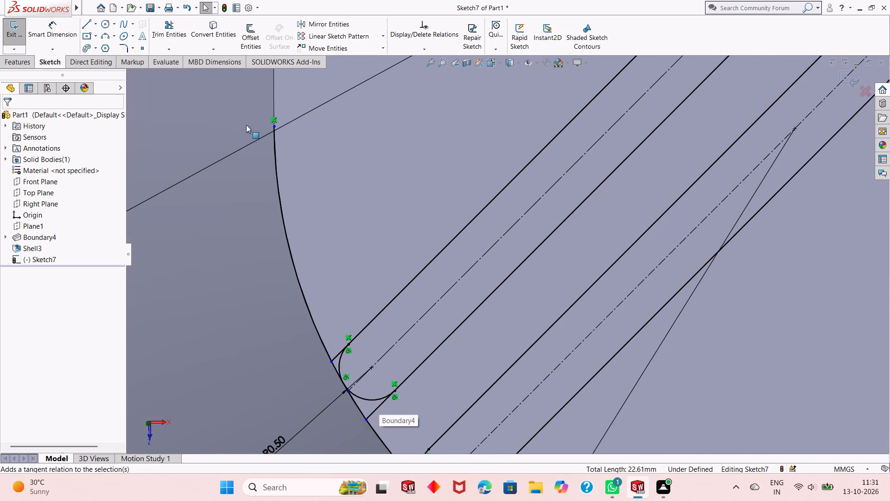
click(165, 32)
scroll(300, 250, down, 3)
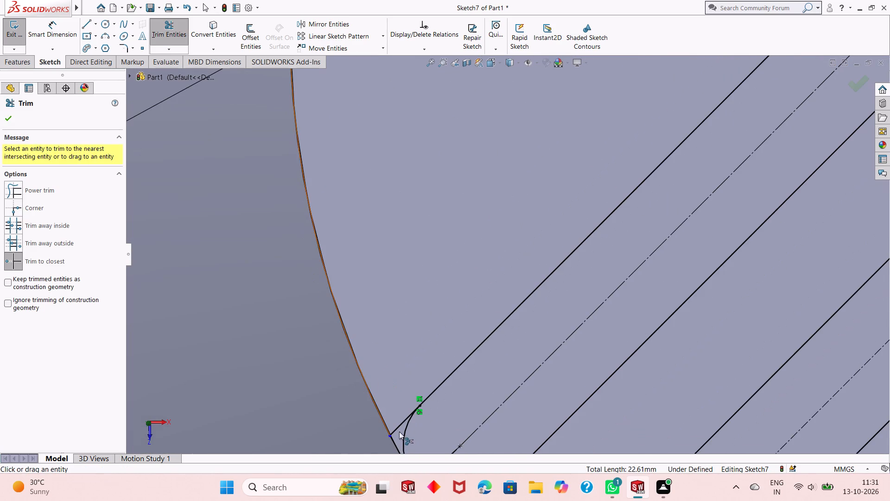
click(396, 429)
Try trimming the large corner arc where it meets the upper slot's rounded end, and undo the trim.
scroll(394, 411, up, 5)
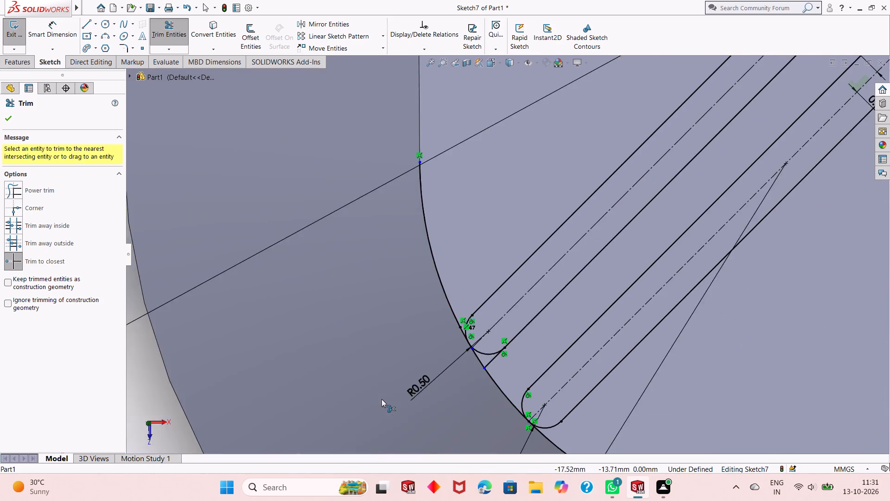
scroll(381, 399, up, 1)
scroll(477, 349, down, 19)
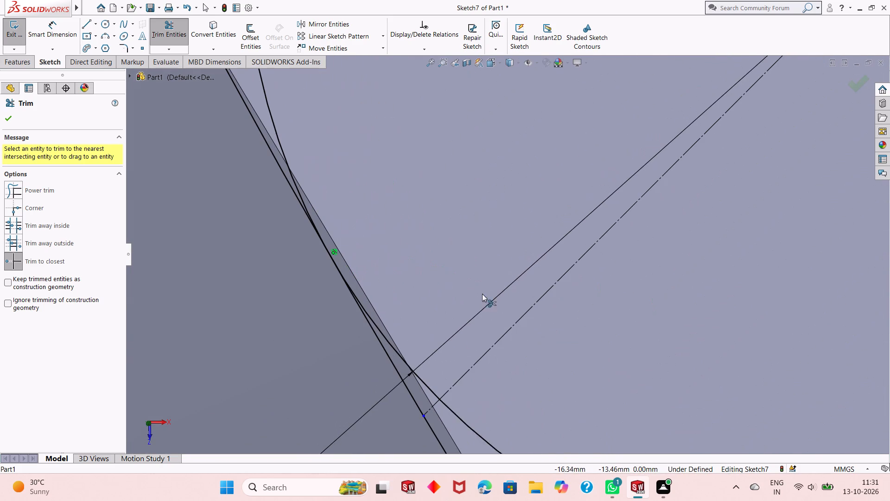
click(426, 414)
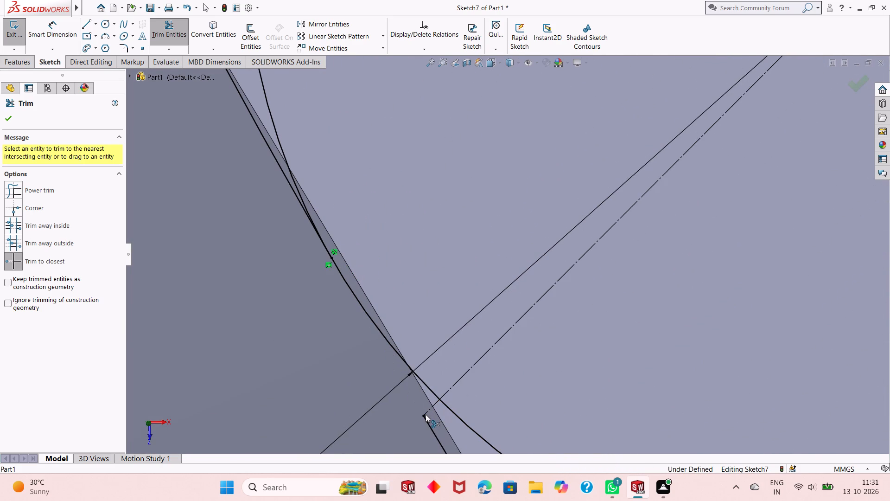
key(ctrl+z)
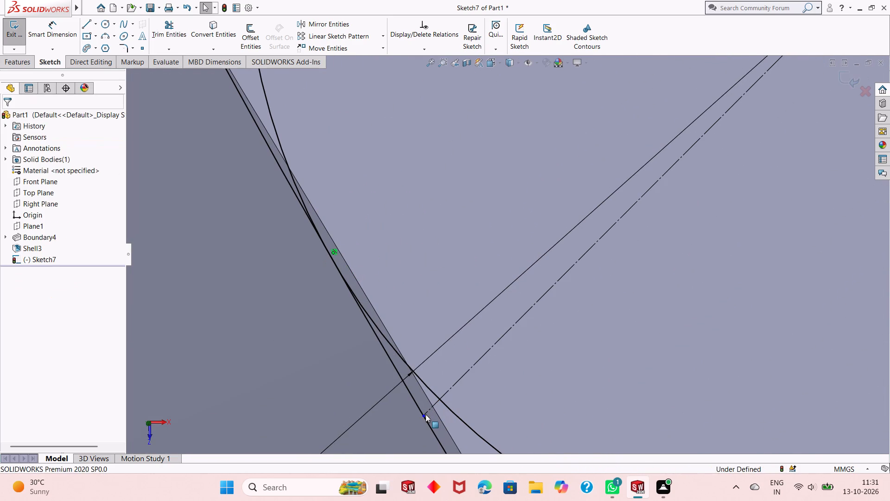
Trim the upper slot's centreline, lower side line and leftover geometry extending past its rounded end at the corner arc.
click(165, 29)
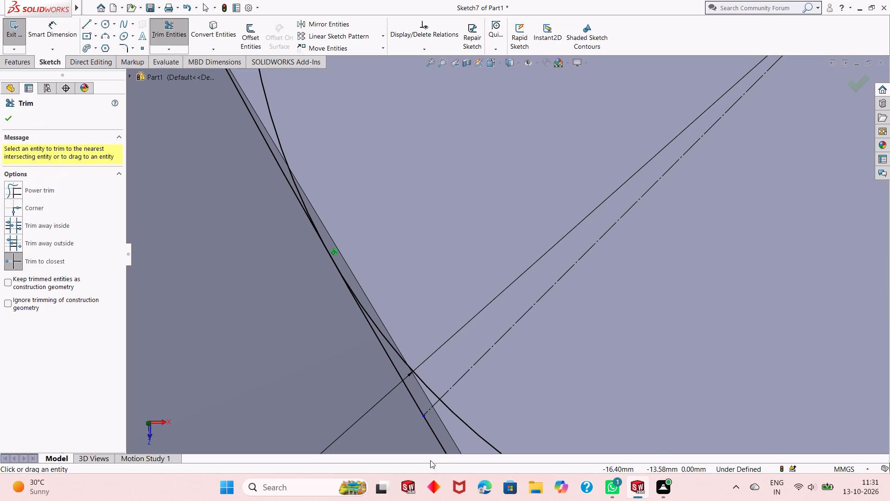
click(435, 405)
scroll(413, 371, up, 5)
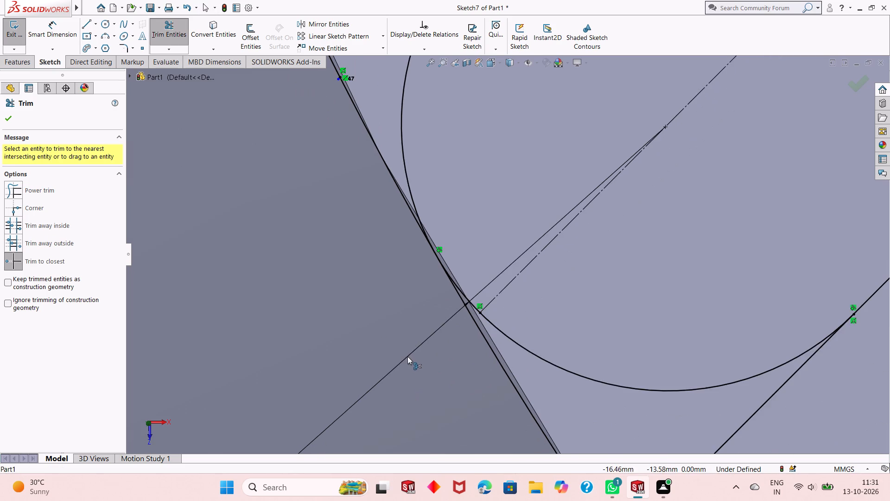
scroll(415, 360, up, 2)
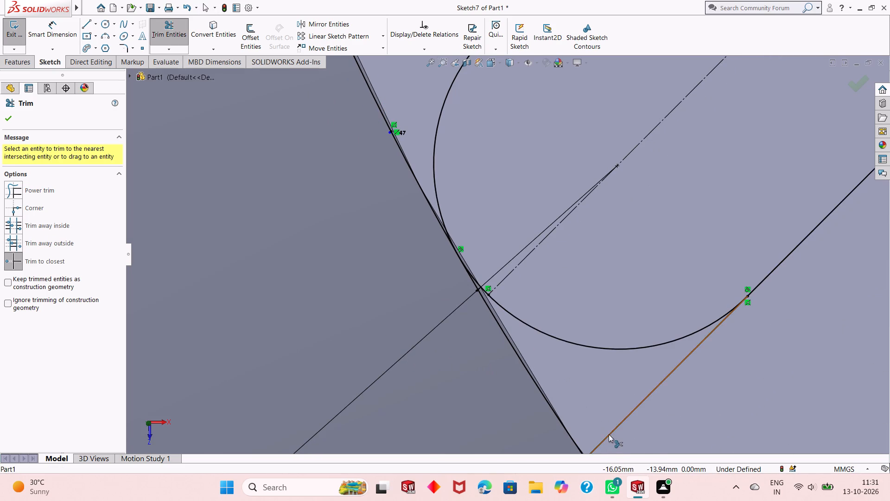
click(609, 434)
scroll(509, 391, down, 4)
scroll(496, 378, up, 12)
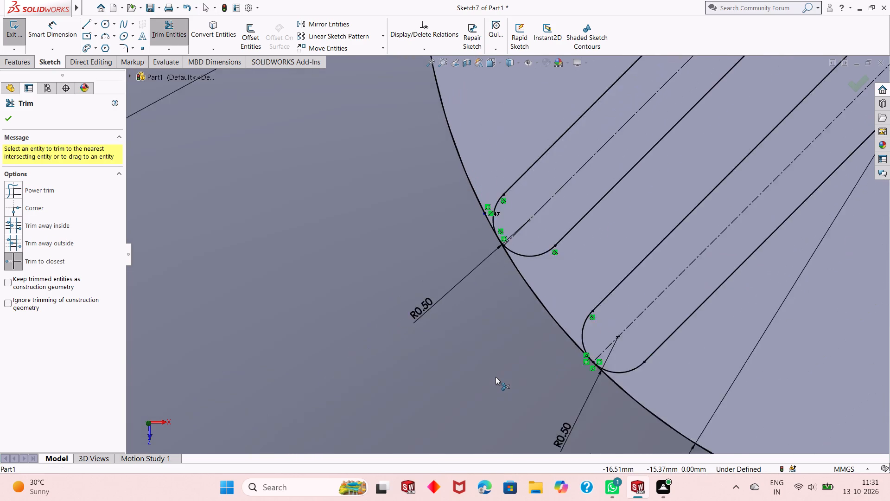
scroll(496, 377, up, 8)
scroll(510, 232, down, 9)
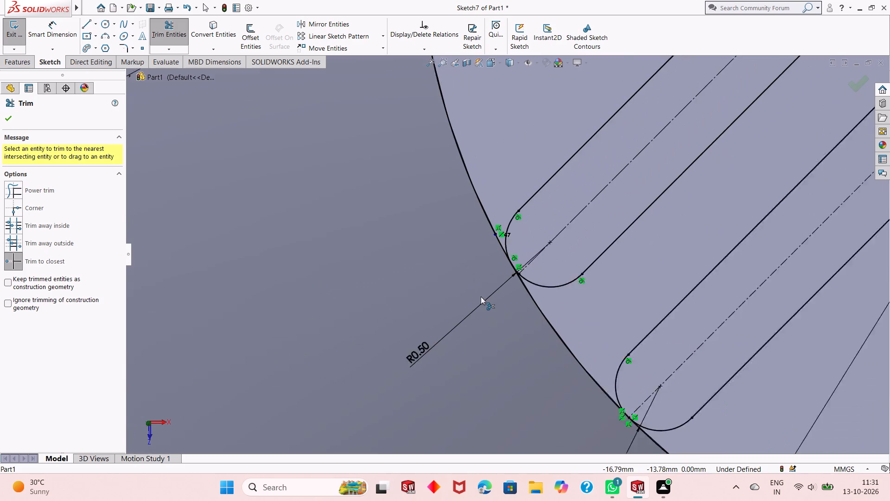
scroll(481, 296, down, 1)
scroll(510, 198, down, 19)
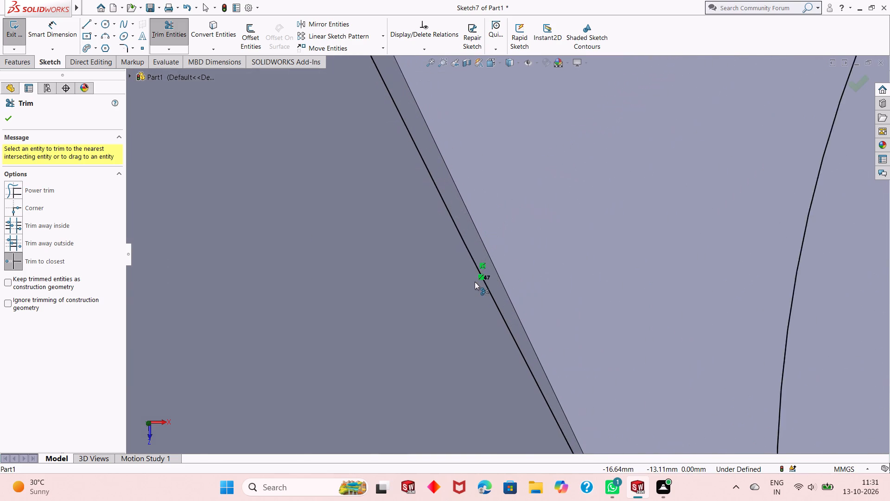
scroll(475, 282, down, 1)
click(479, 270)
Trim both side lines of the upper slot where they extend past its rounded inner end.
scroll(466, 303, up, 10)
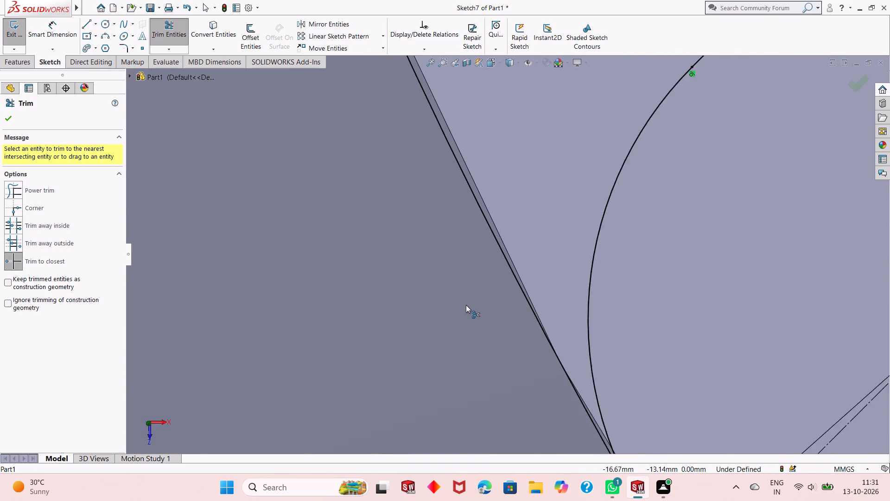
scroll(466, 305, up, 20)
scroll(466, 305, up, 4)
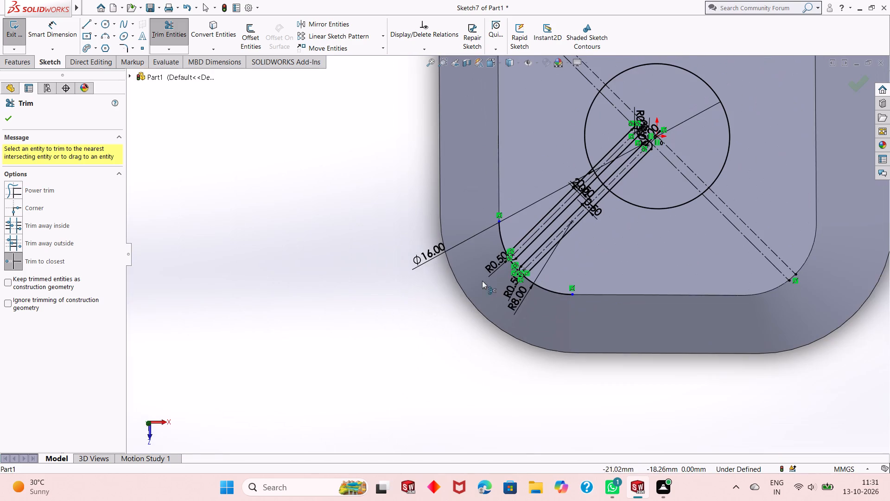
scroll(655, 118, down, 11)
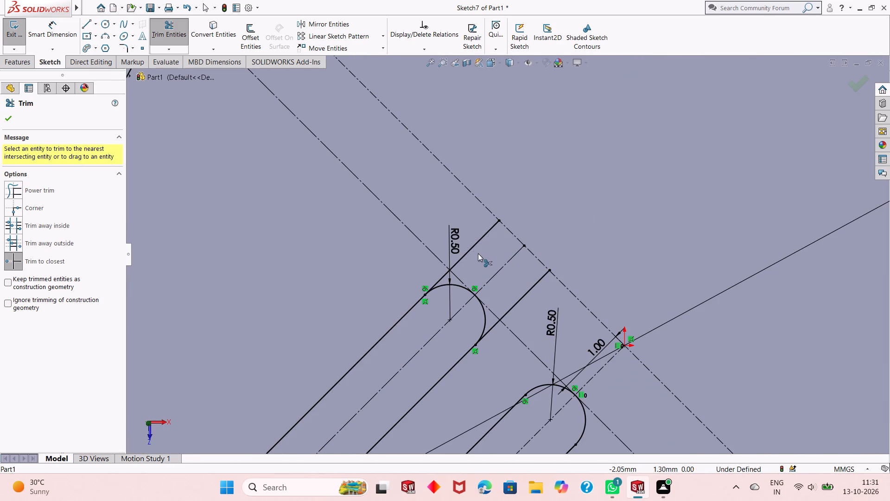
click(469, 252)
click(440, 278)
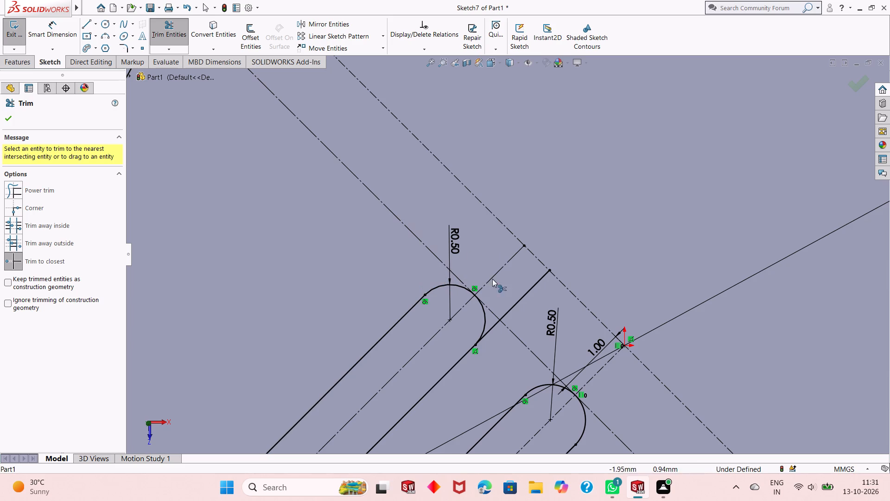
click(511, 310)
click(491, 328)
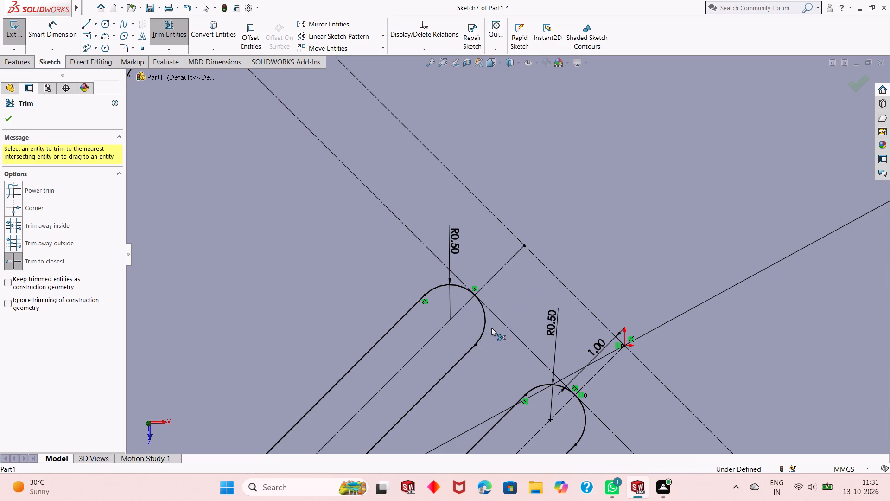
Examine the trimmed slot outlines at their inner ends and along the corner arc.
scroll(579, 294, down, 4)
scroll(579, 294, up, 5)
scroll(533, 325, up, 6)
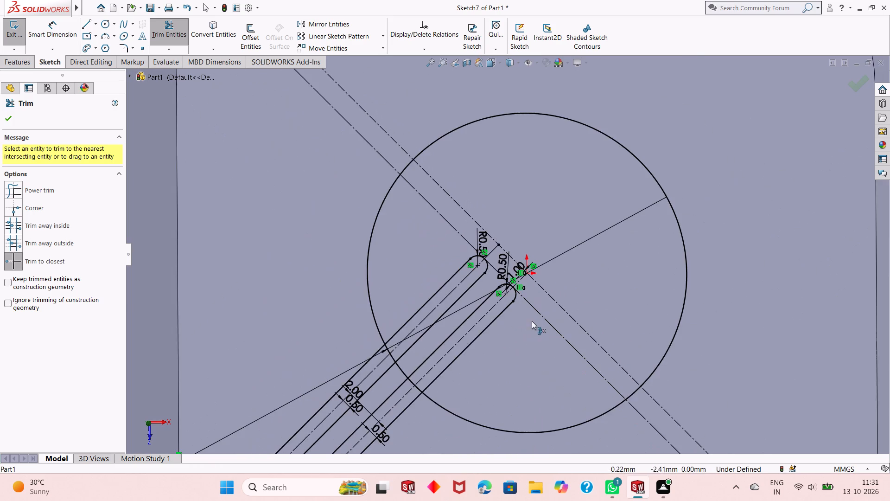
scroll(433, 360, up, 5)
scroll(407, 377, down, 6)
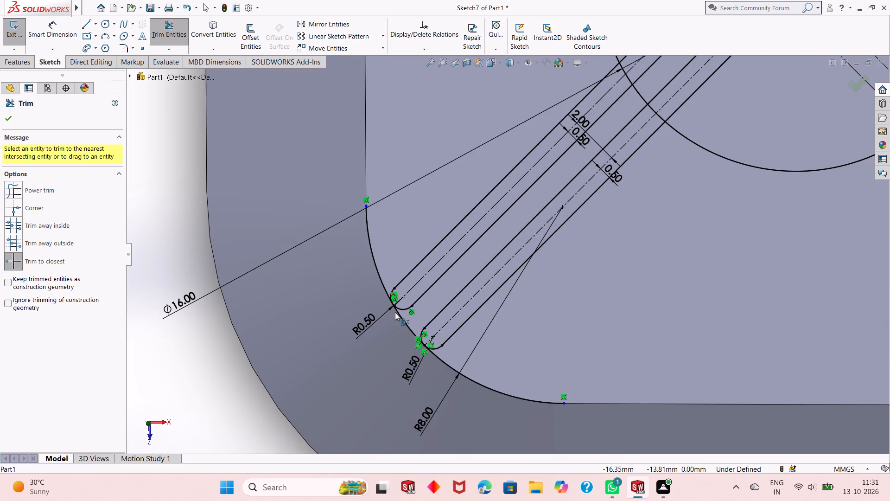
scroll(395, 312, down, 3)
scroll(398, 329, up, 2)
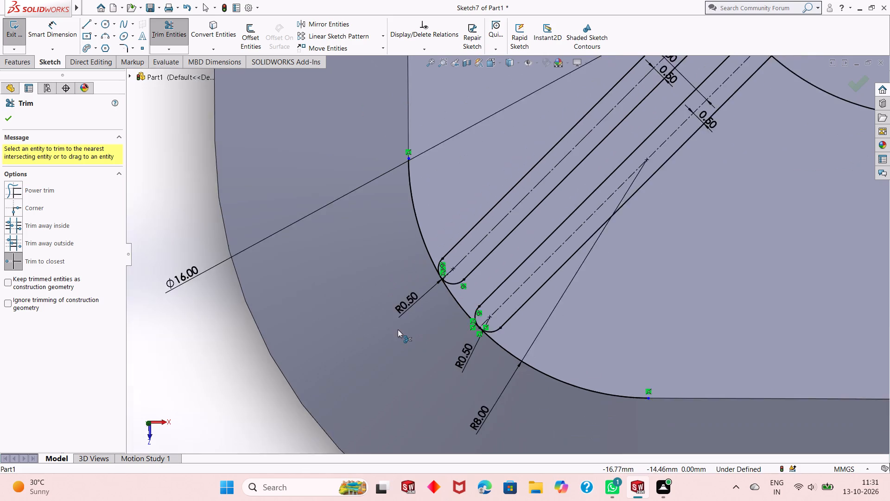
scroll(398, 329, up, 5)
scroll(272, 222, up, 2)
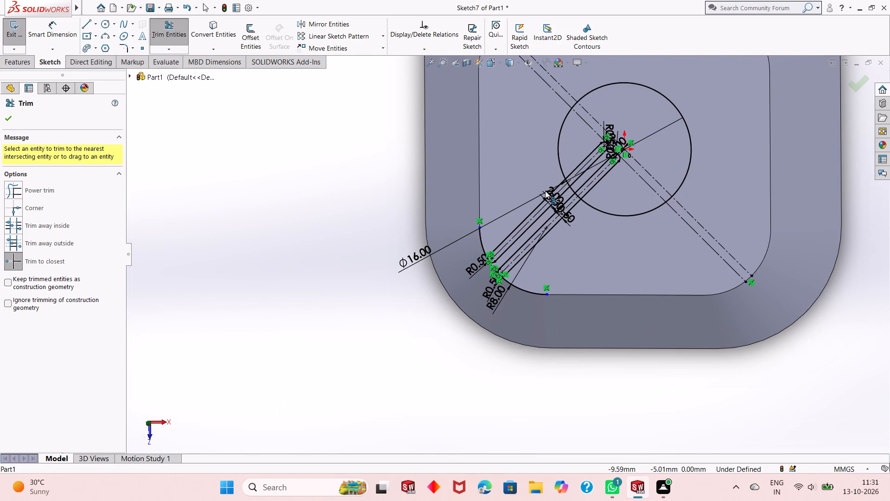
ctrl+middle_drag(545, 191, 525, 240)
scroll(486, 265, down, 7)
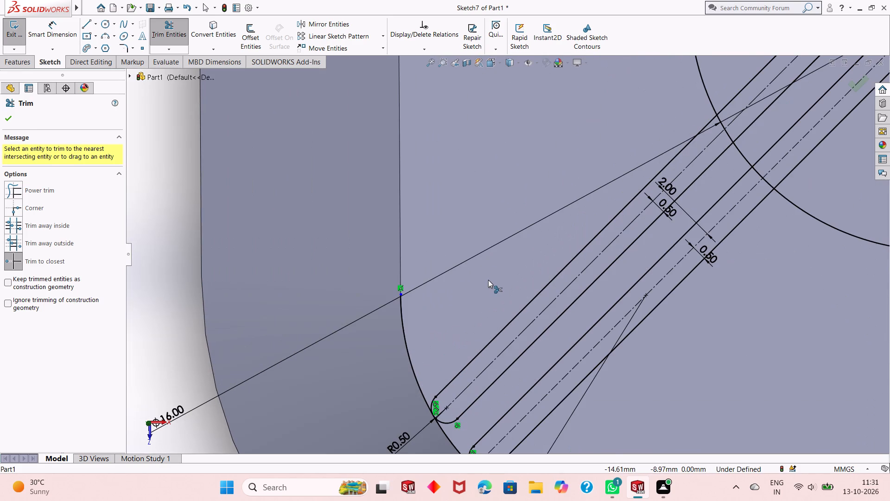
key(Escape)
Offset the upper slot's centreline by 2 mm in one direction, on the side away from the lower slot.
scroll(511, 319, up, 2)
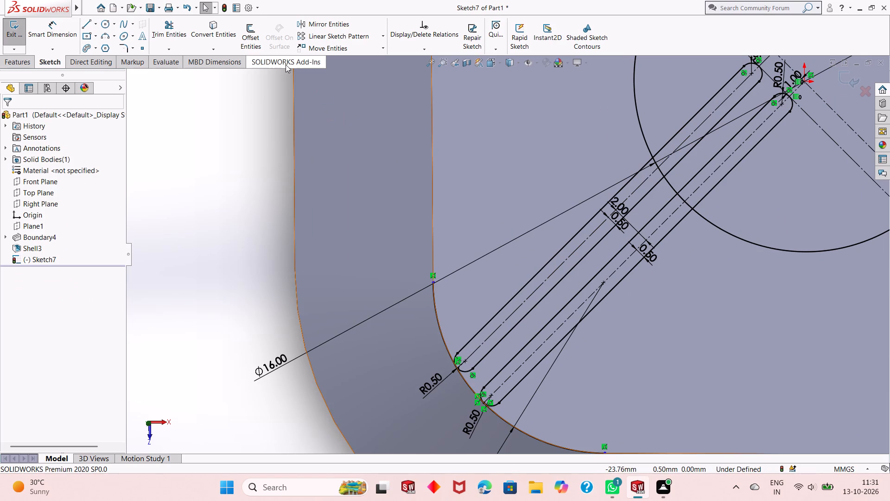
click(255, 37)
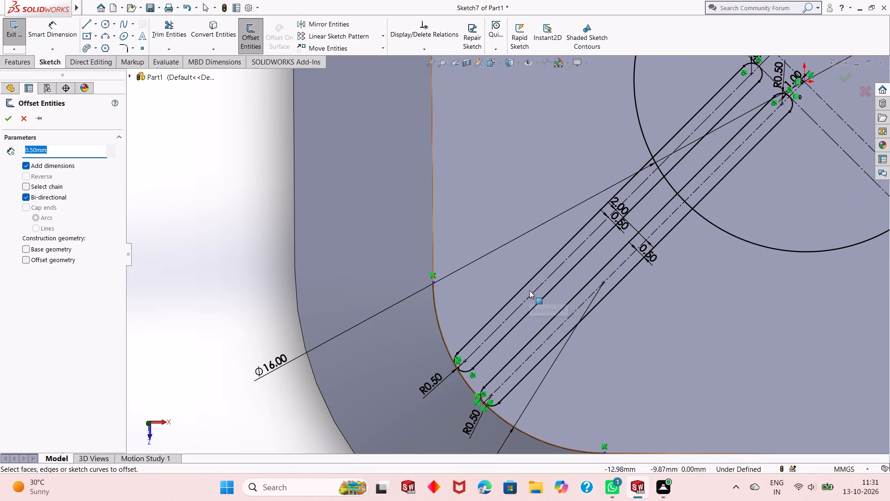
click(529, 296)
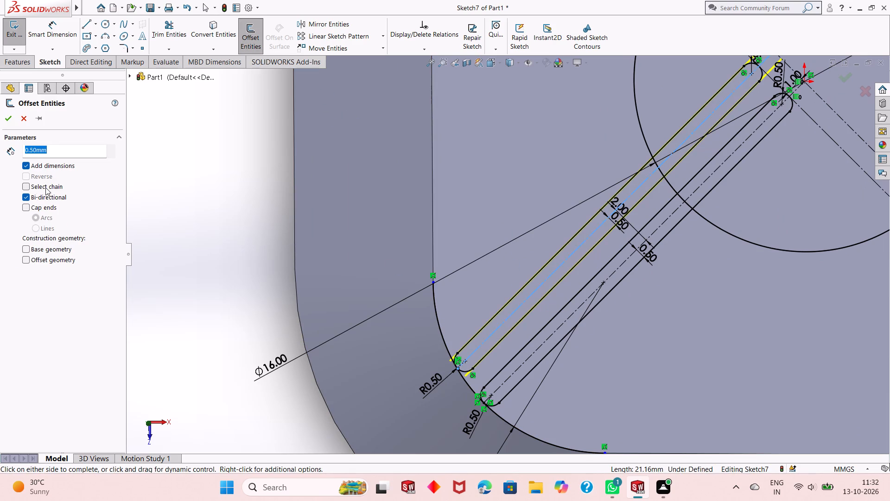
click(45, 187)
click(45, 187)
click(43, 196)
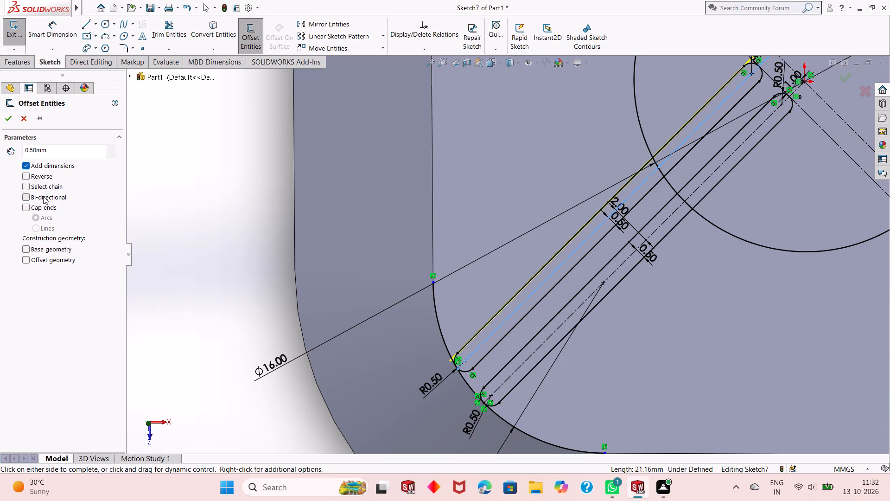
double_click(60, 150)
key(2)
key(Return)
click(8, 119)
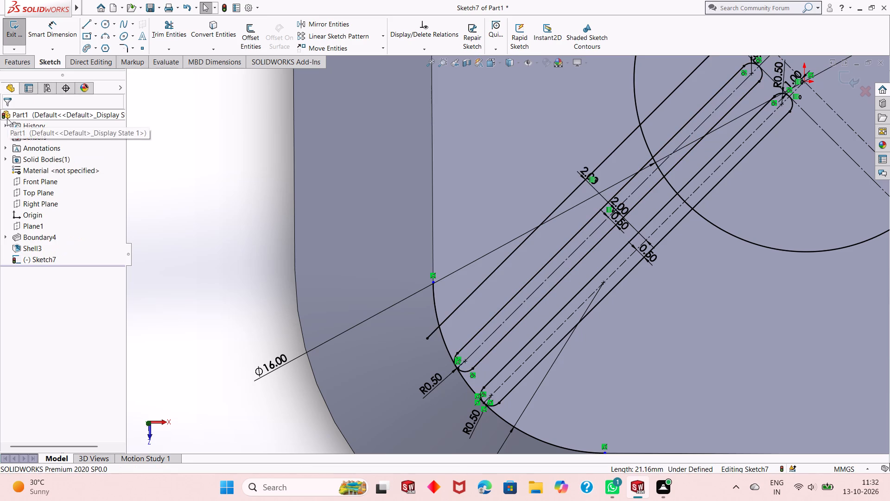
Convert the new offset diagonal line to construction geometry.
click(456, 312)
key(Escape)
click(456, 310)
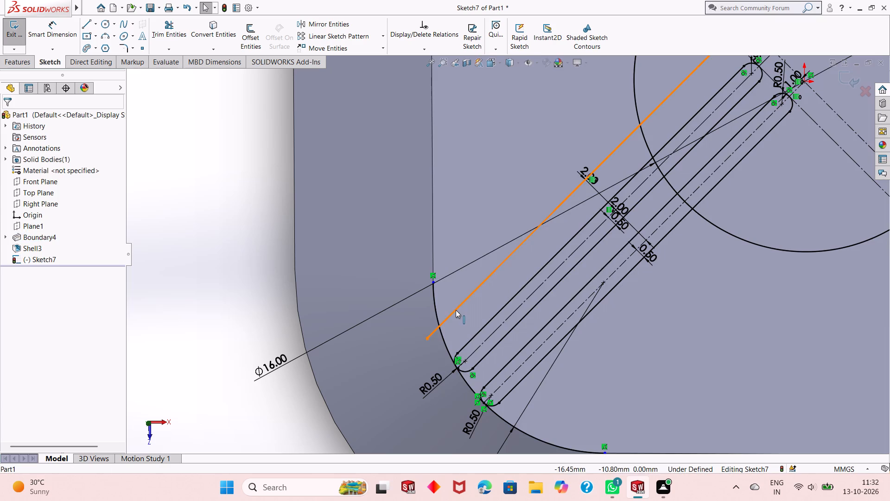
click(501, 280)
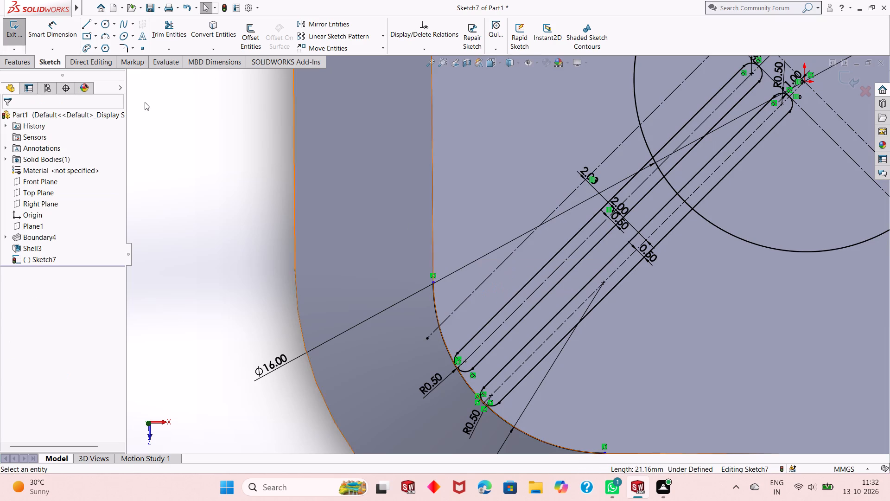
Offset the third slot's diagonal centreline by 0.5 mm in both directions to form its side lines.
click(253, 45)
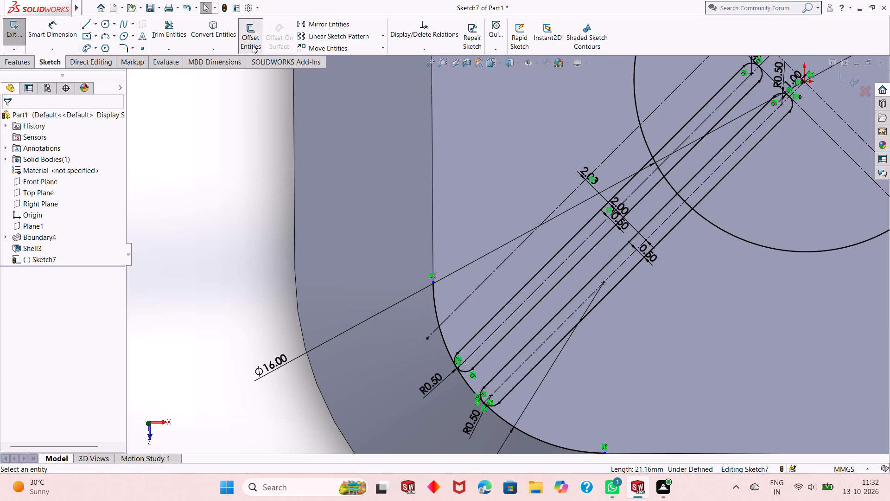
click(464, 302)
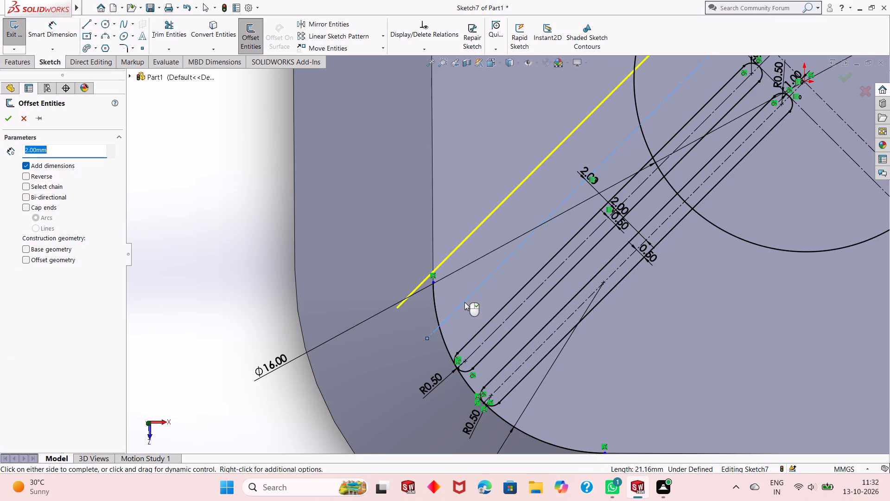
key(period)
key(5)
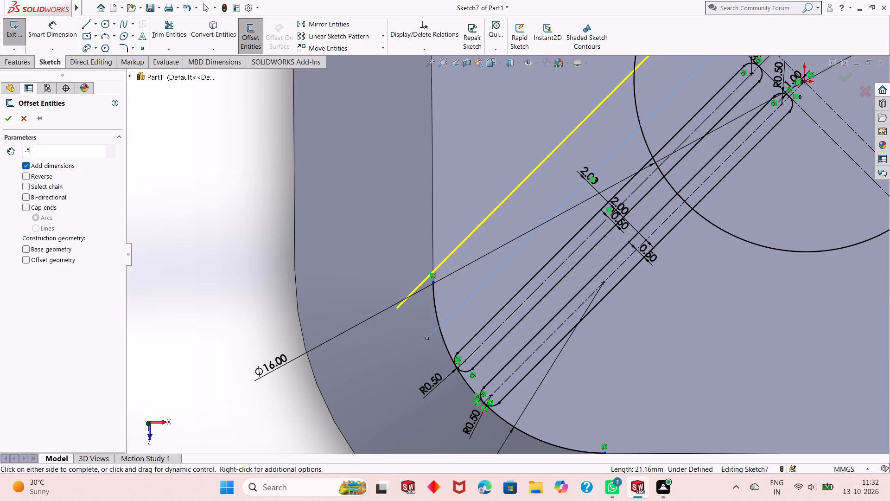
key(Return)
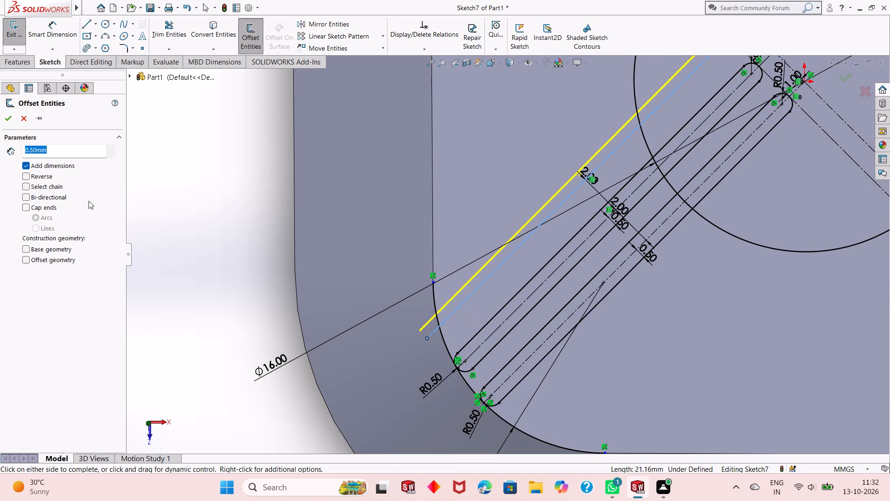
click(66, 199)
click(7, 119)
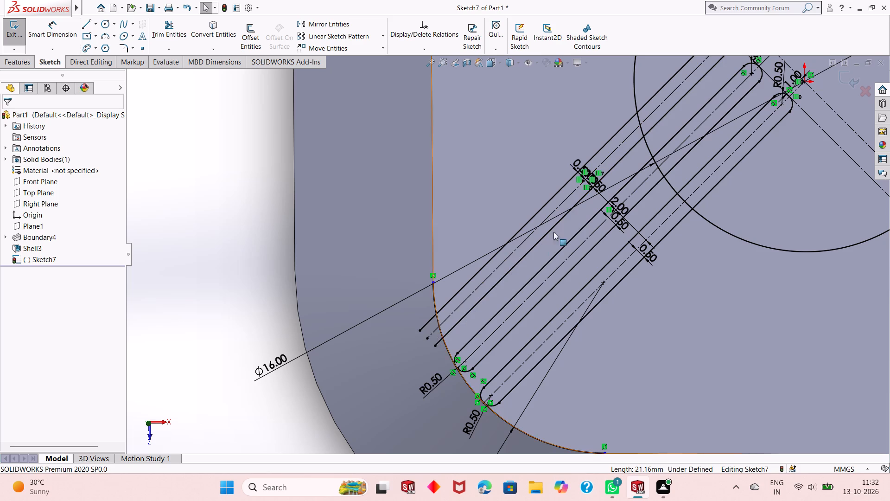
Draw a three-point arc of about 0.52 mm radius between the new side lines, touching the corner arc at their outer end.
scroll(579, 192, down, 5)
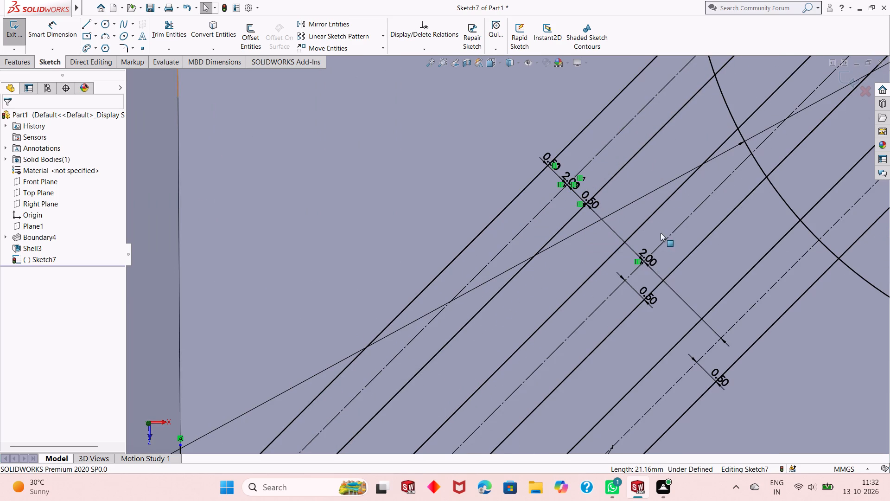
scroll(451, 307, up, 7)
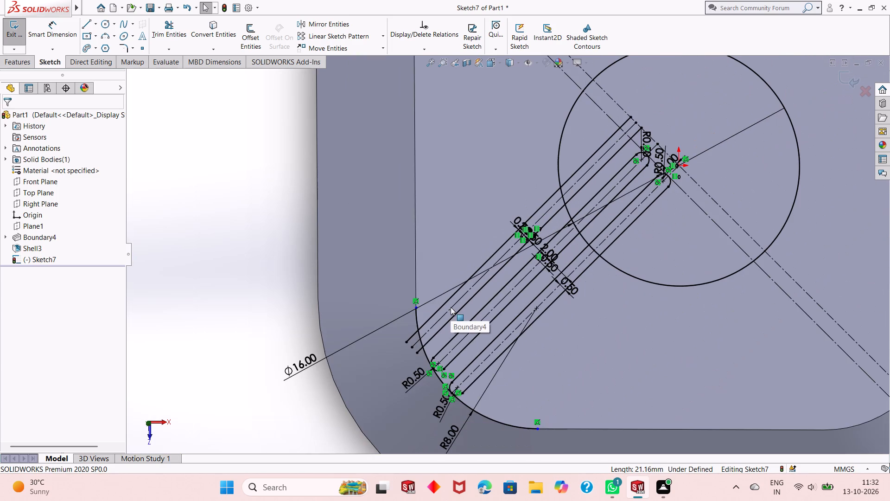
scroll(436, 355, down, 5)
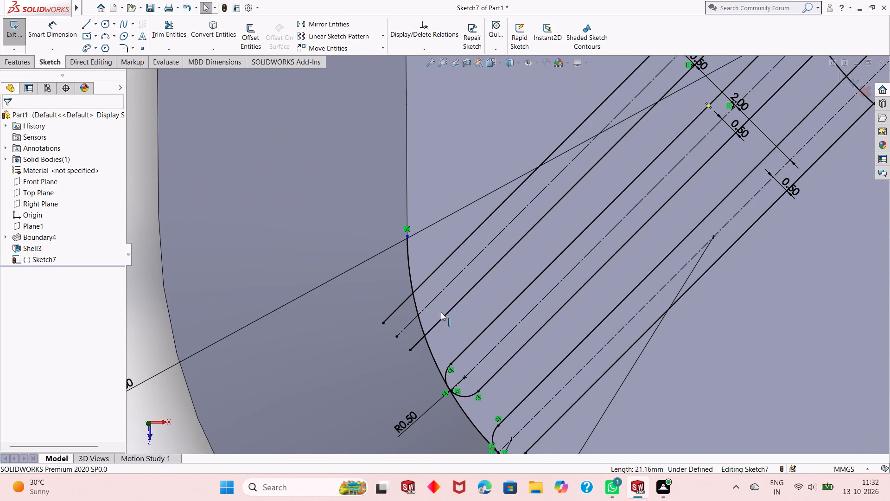
click(104, 39)
scroll(384, 305, down, 1)
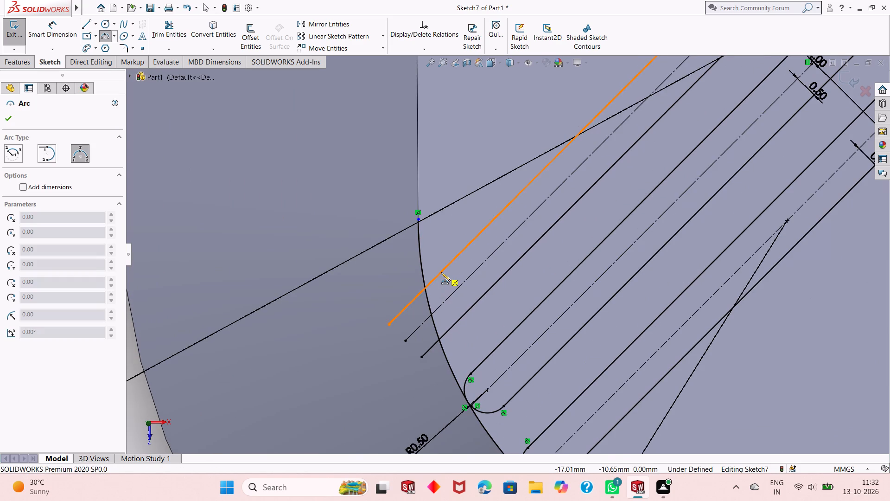
click(441, 272)
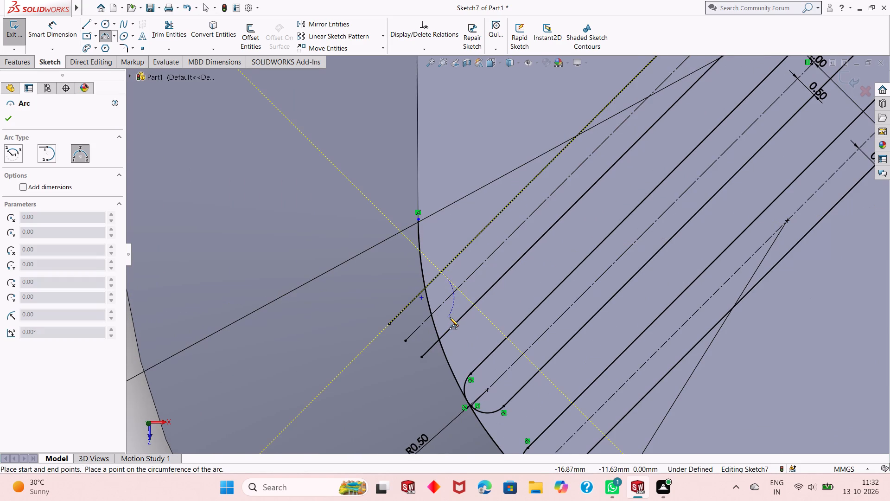
click(469, 309)
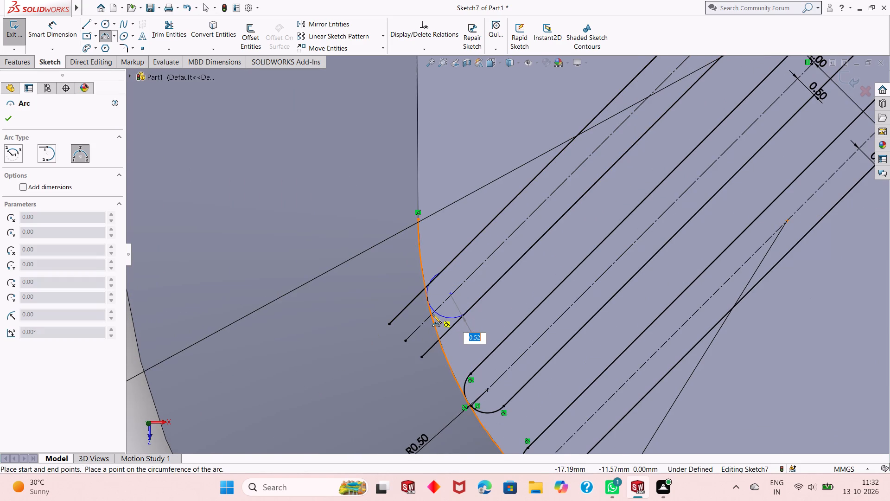
click(432, 315)
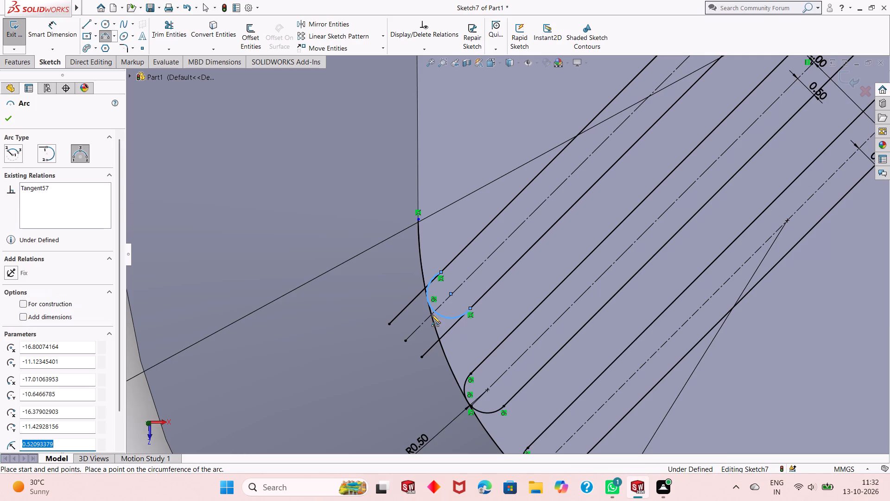
key(Escape)
key(Escape)
Dimension the third slot's outer end arc with a radius of 0.5 mm.
click(69, 41)
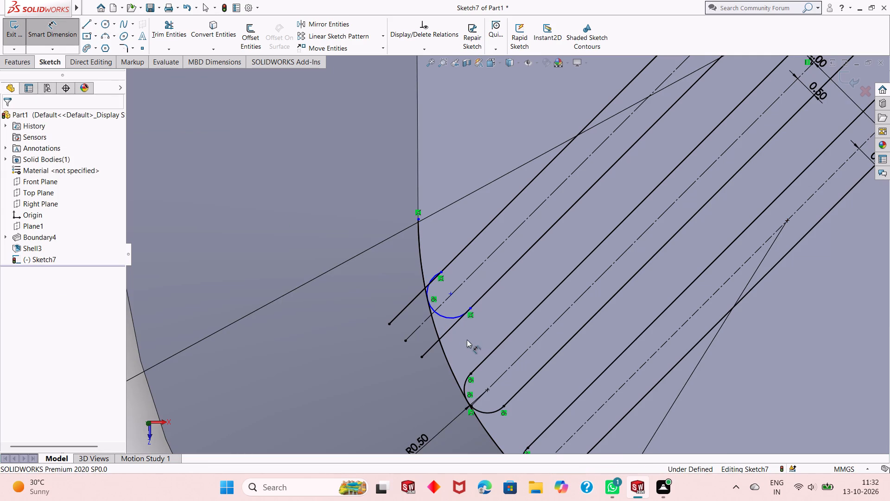
click(447, 317)
click(382, 373)
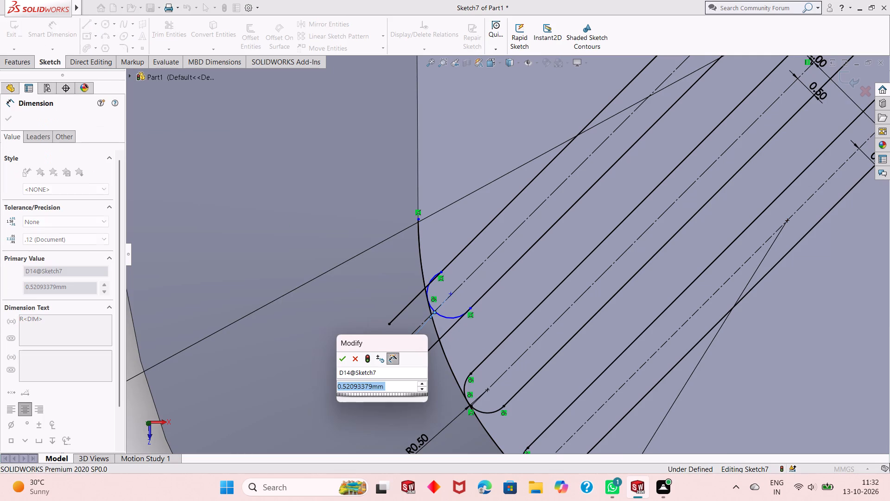
text(.5)
key(Return)
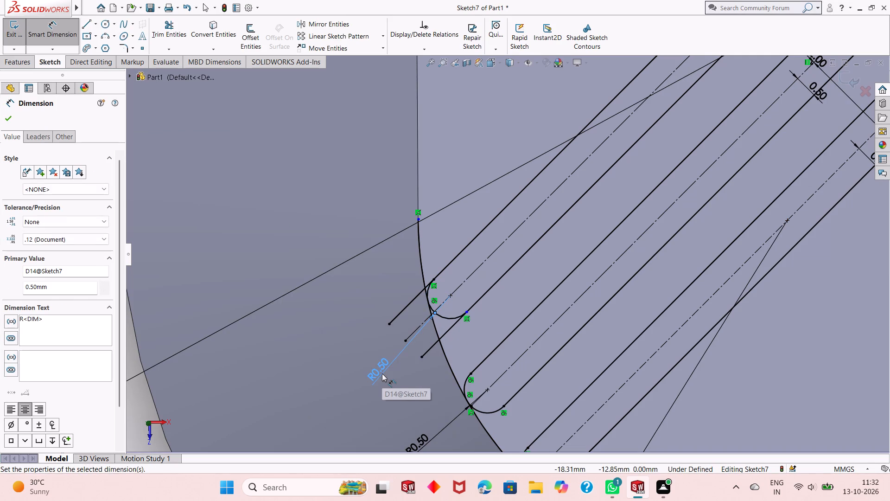
key(Escape)
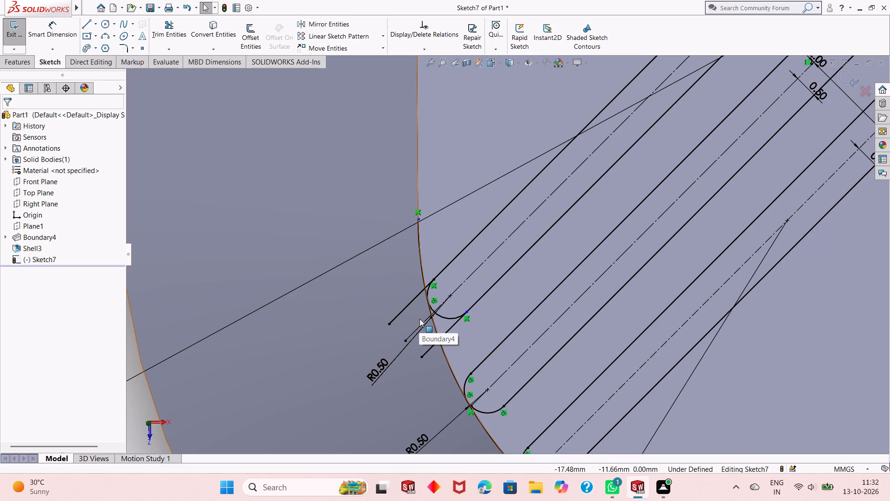
Make the outer end arc tangent to the third slot's side line nearest the neighbouring slot.
scroll(466, 287, down, 3)
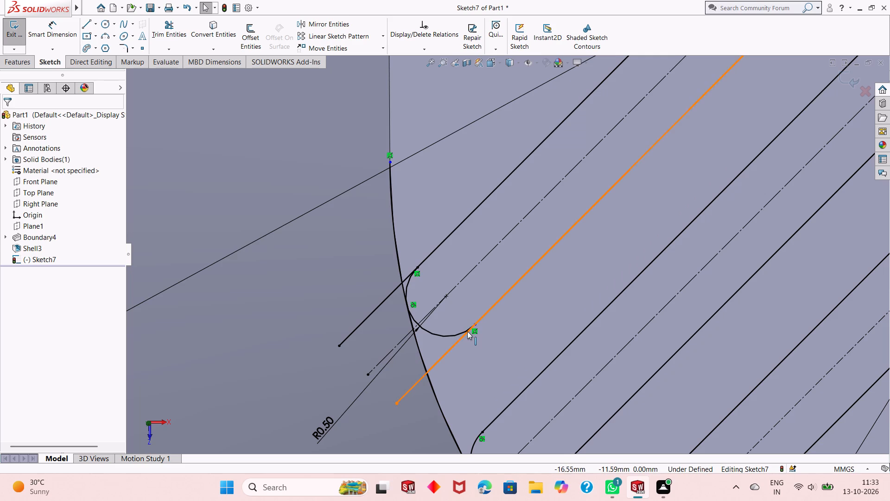
click(453, 334)
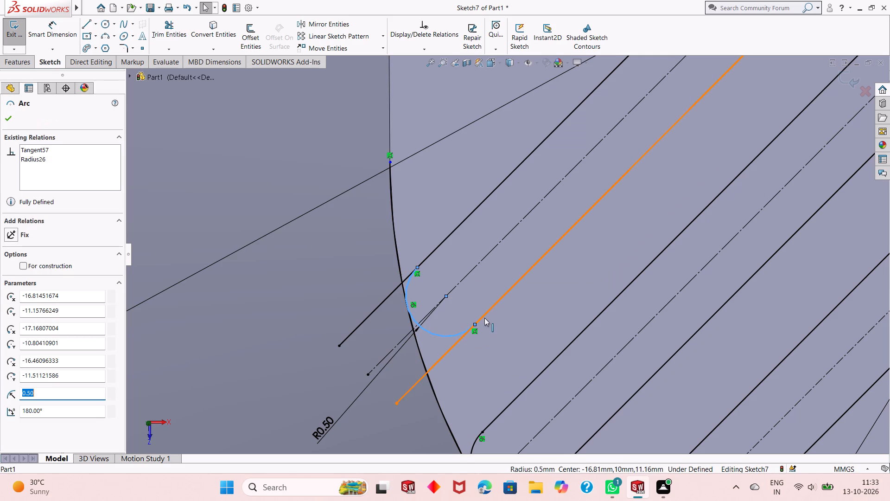
ctrl+click(484, 316)
click(515, 279)
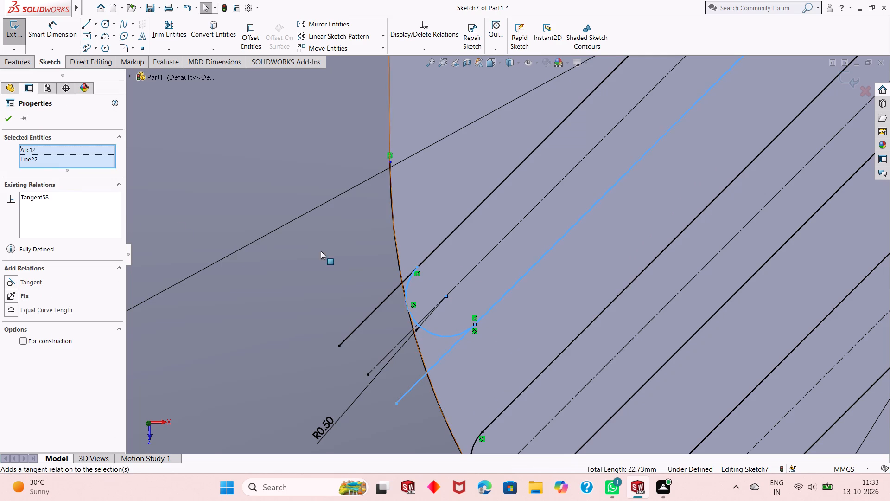
click(9, 123)
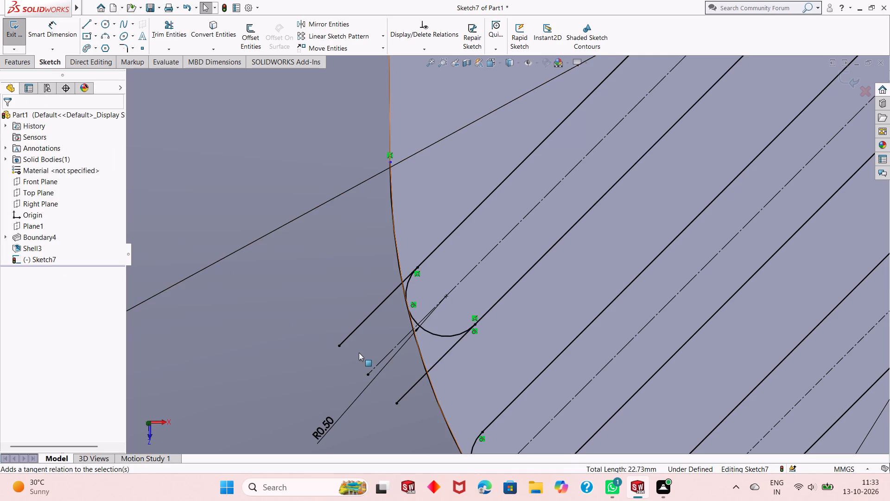
Trim both side lines of the third slot where they extend past its rounded outer end.
click(176, 26)
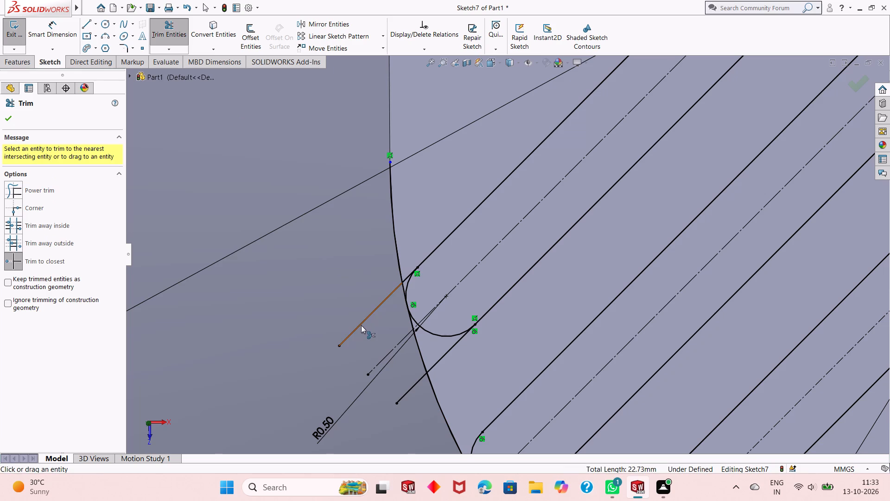
click(361, 327)
click(406, 278)
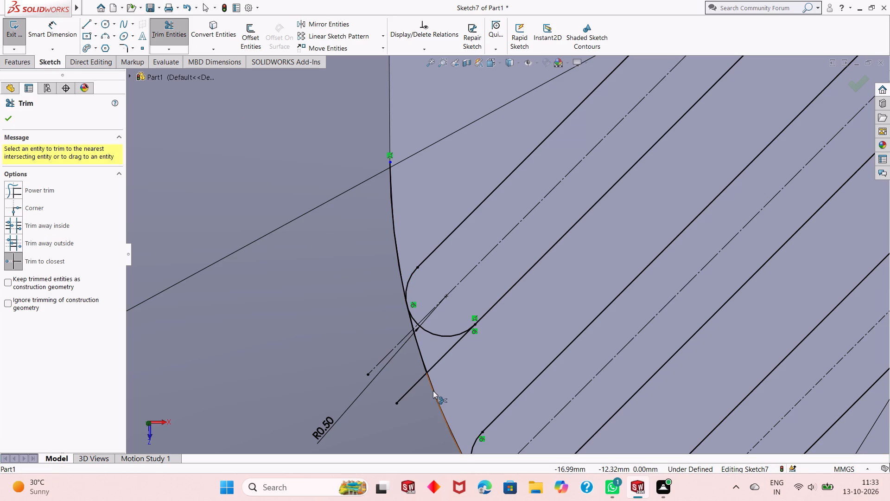
click(406, 393)
click(439, 360)
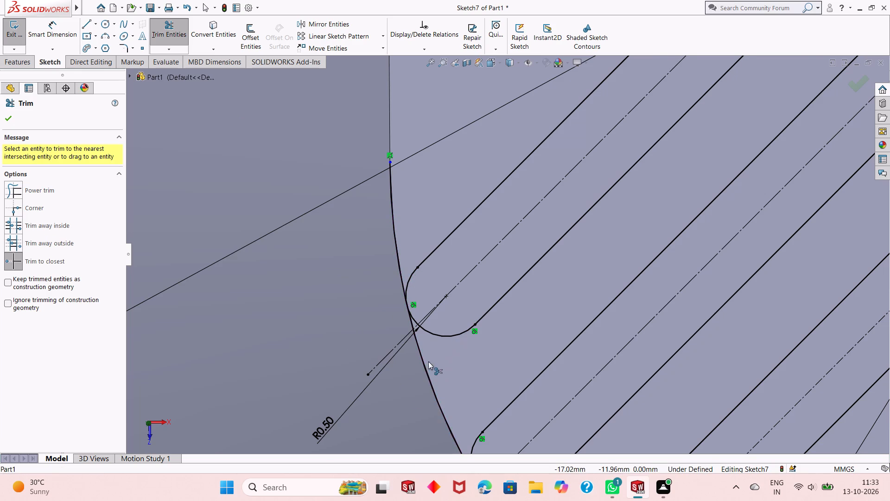
scroll(400, 366, up, 6)
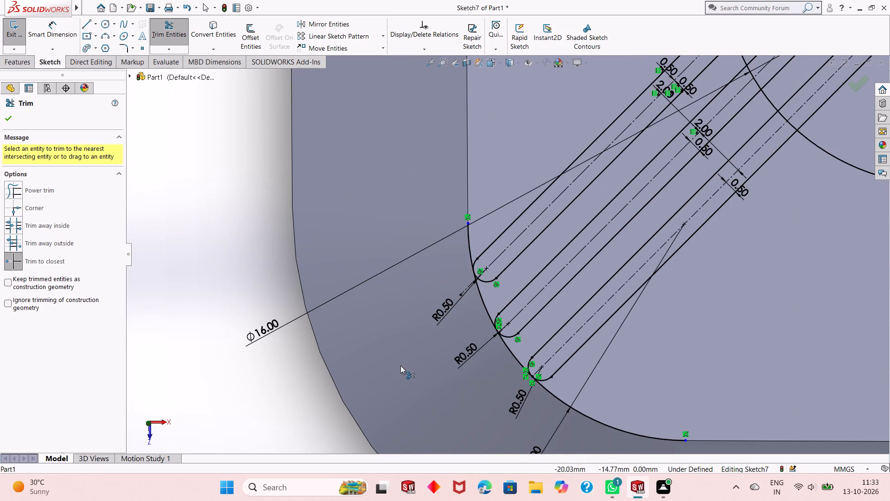
scroll(442, 326, up, 5)
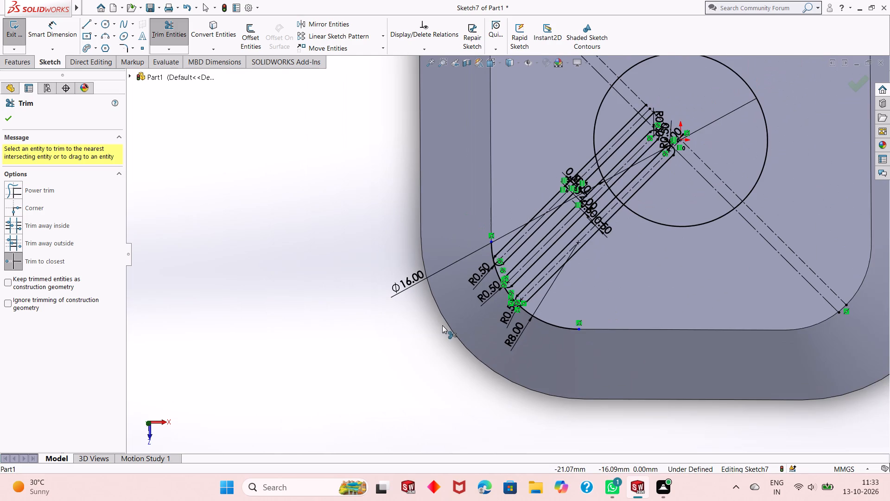
scroll(617, 197, down, 2)
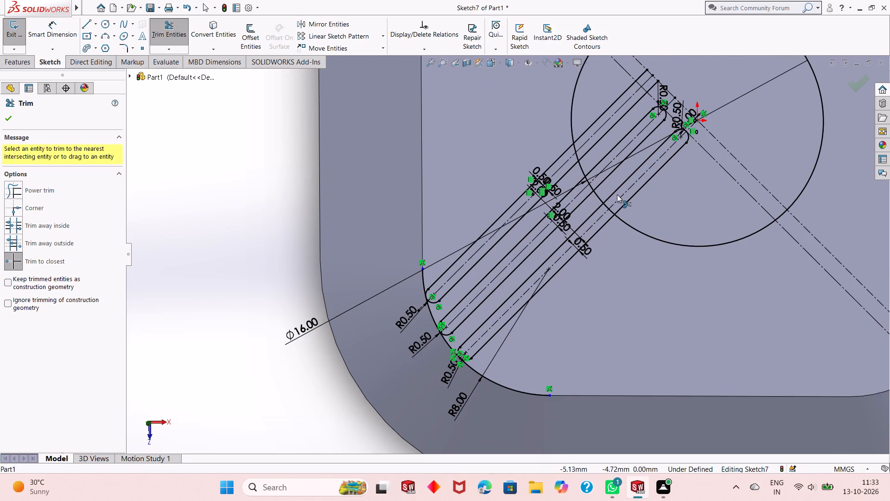
scroll(617, 194, down, 3)
scroll(610, 200, up, 3)
scroll(604, 99, down, 3)
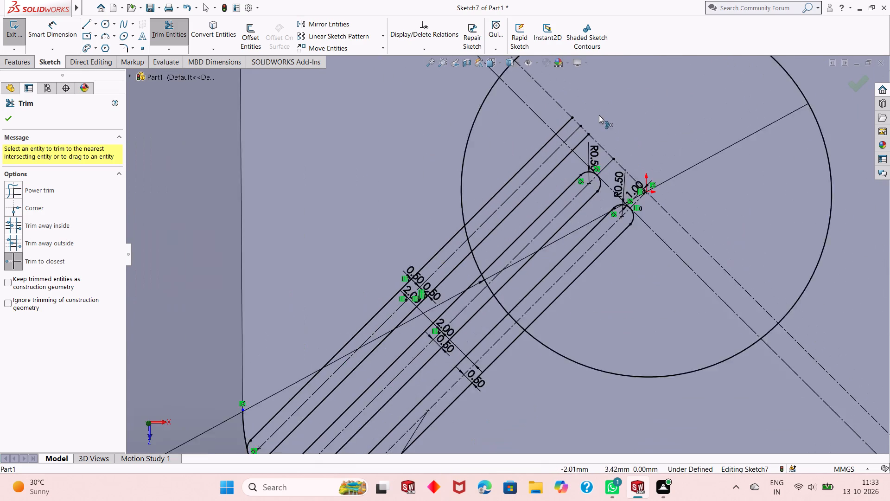
key(Escape)
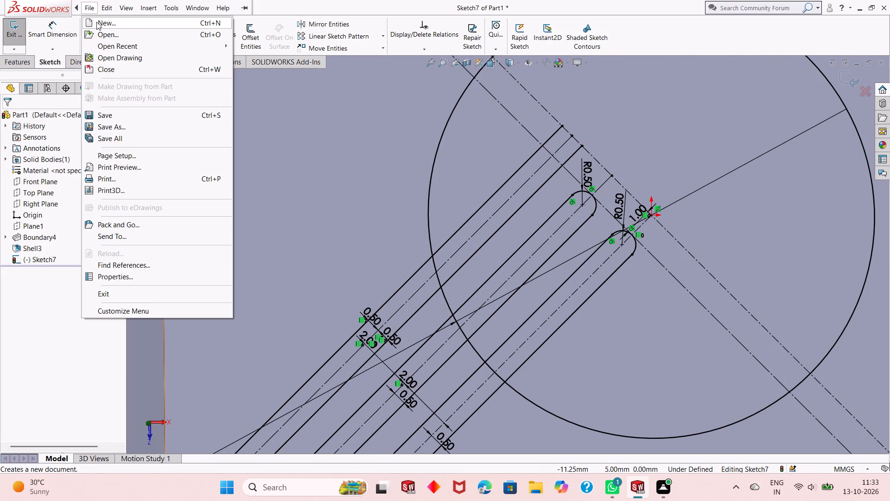
key(Escape)
Draw a three-point arc of about 0.52 mm radius across the third slot's inner end, tangent to the crossing construction diagonal.
click(100, 32)
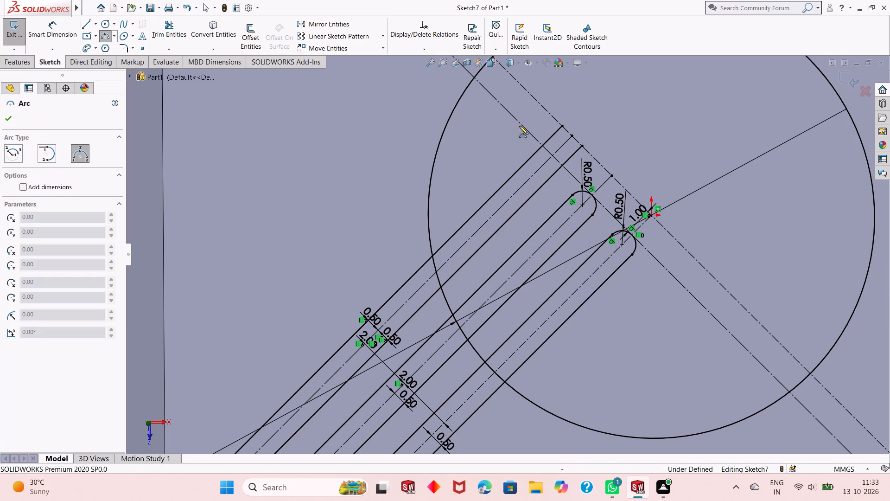
scroll(539, 133, up, 3)
scroll(539, 162, down, 8)
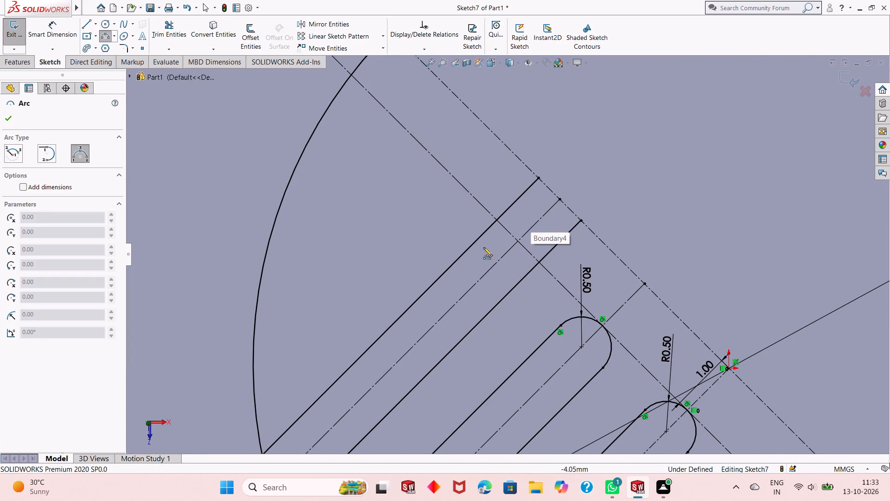
click(469, 249)
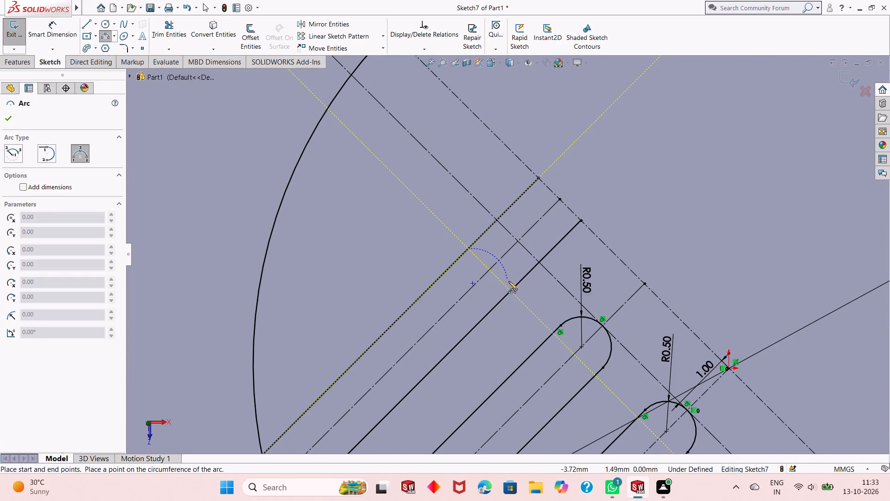
click(511, 289)
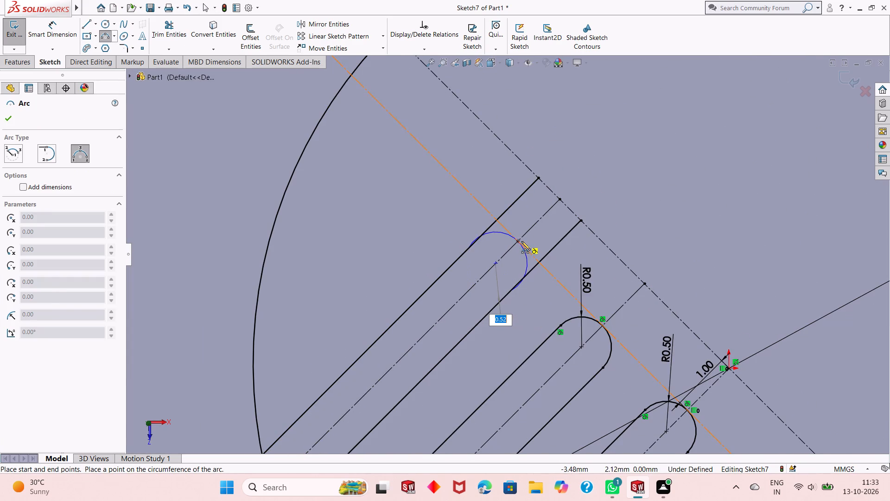
click(521, 241)
key(Escape)
key(Escape)
Dimension the third slot's inner end arc with a radius of 0.5 mm.
click(62, 32)
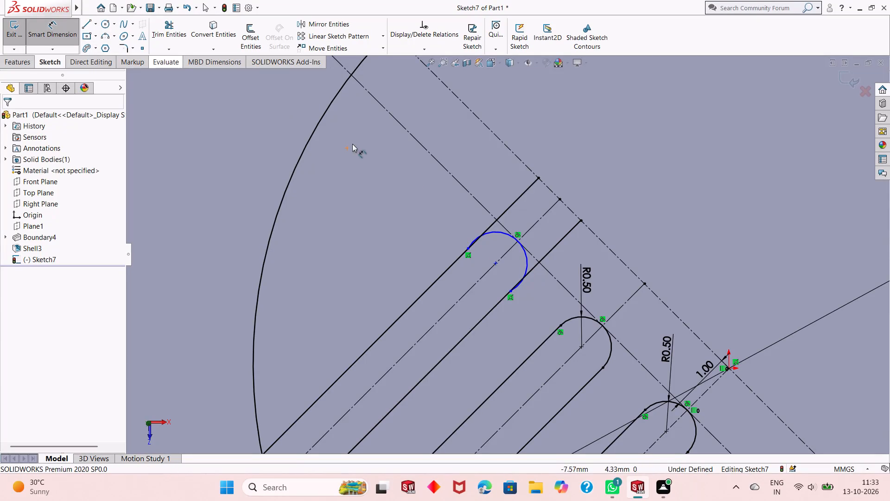
click(488, 232)
click(495, 177)
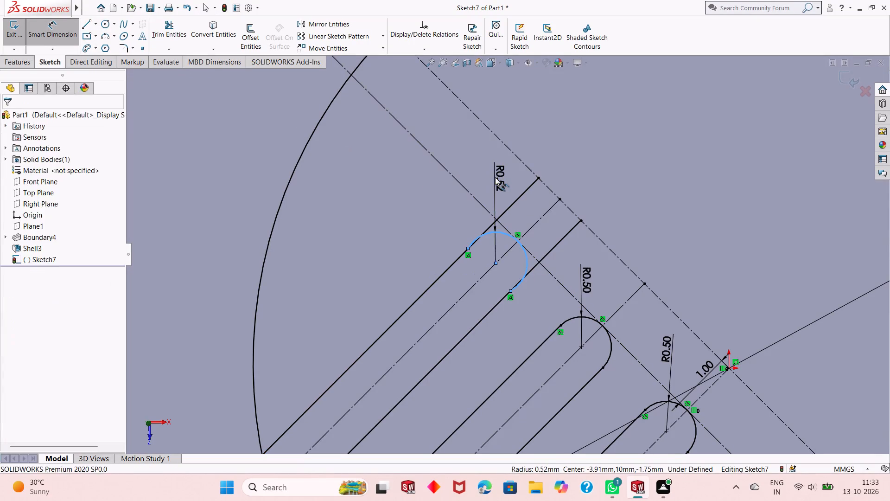
text(.5)
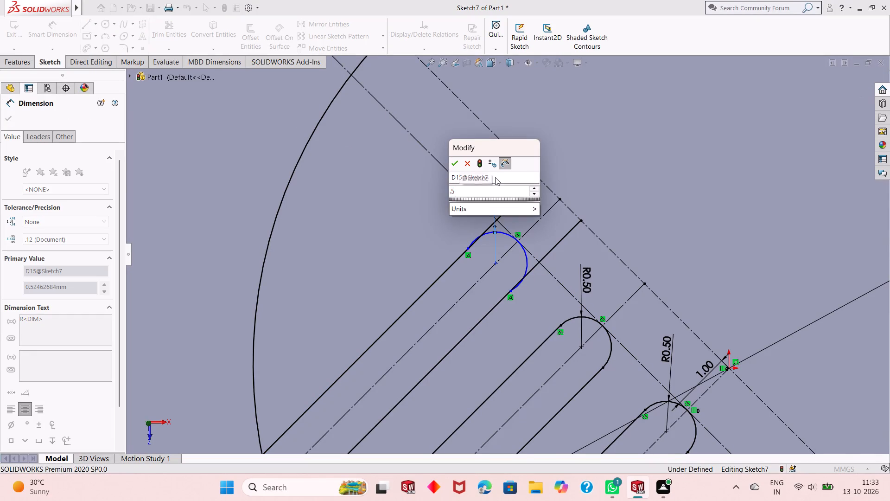
key(Return)
right_click(385, 181)
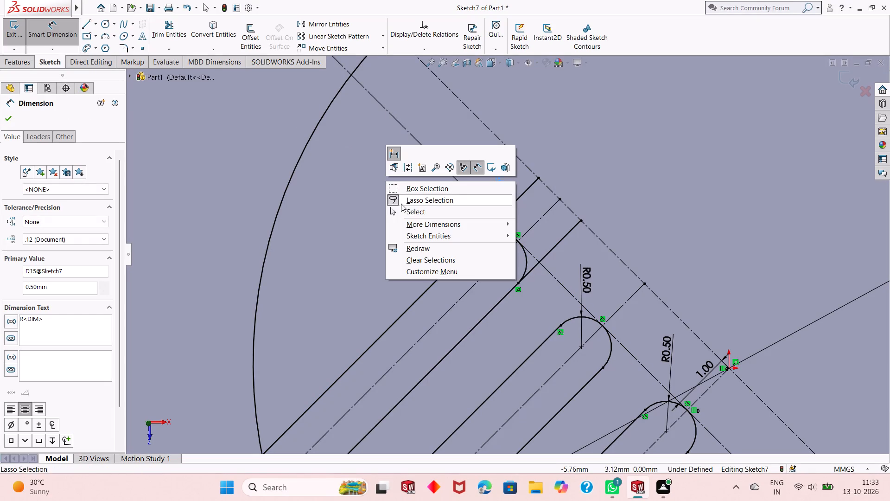
click(402, 207)
Make the inner end arc tangent to the third slot's side line farthest from the neighbouring slot.
click(487, 236)
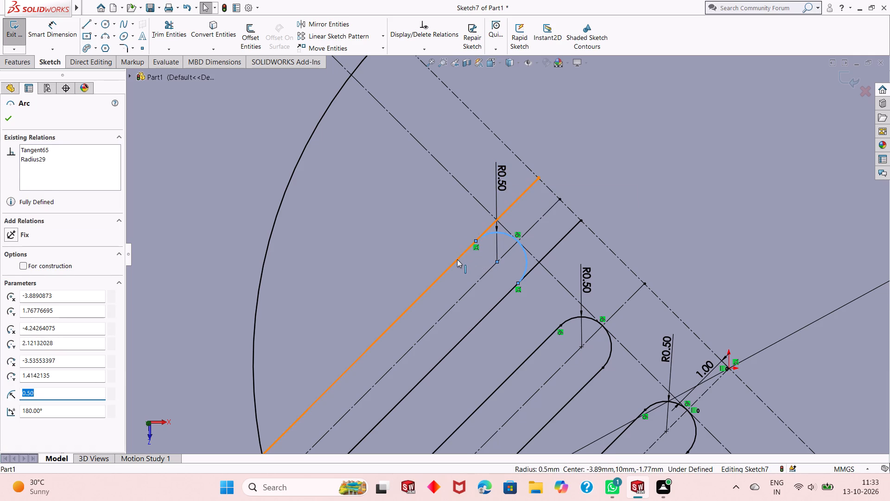
ctrl+click(457, 259)
click(483, 220)
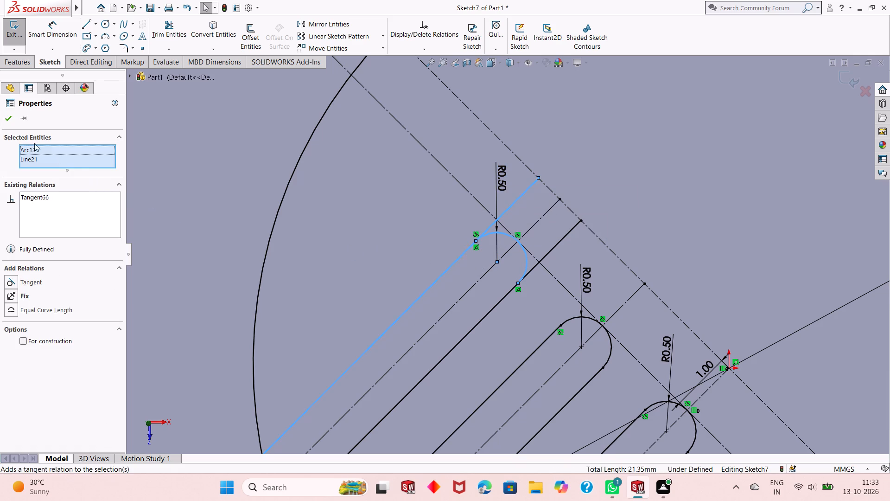
click(4, 119)
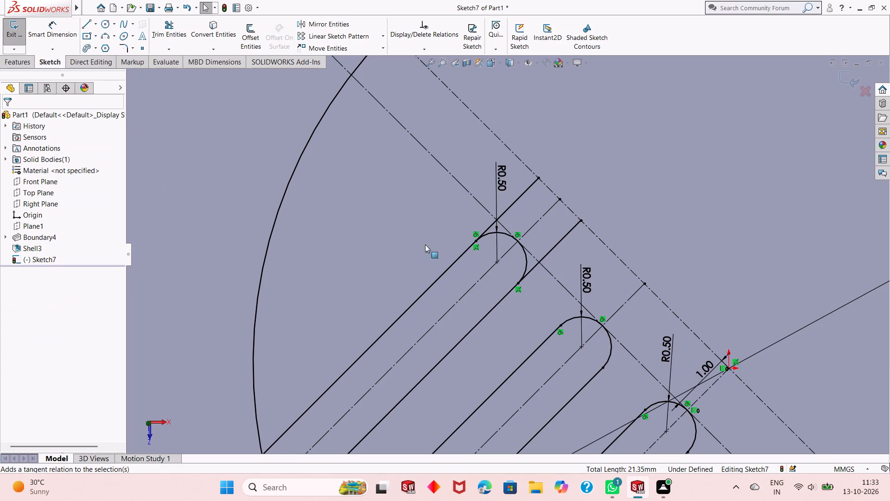
Trim both side lines of the third slot where they extend past its rounded inner end.
scroll(538, 260, down, 1)
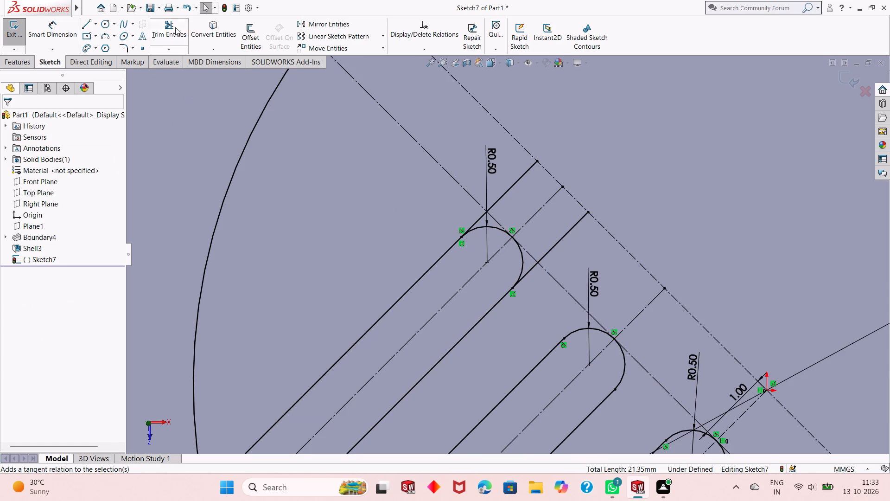
click(175, 27)
click(503, 197)
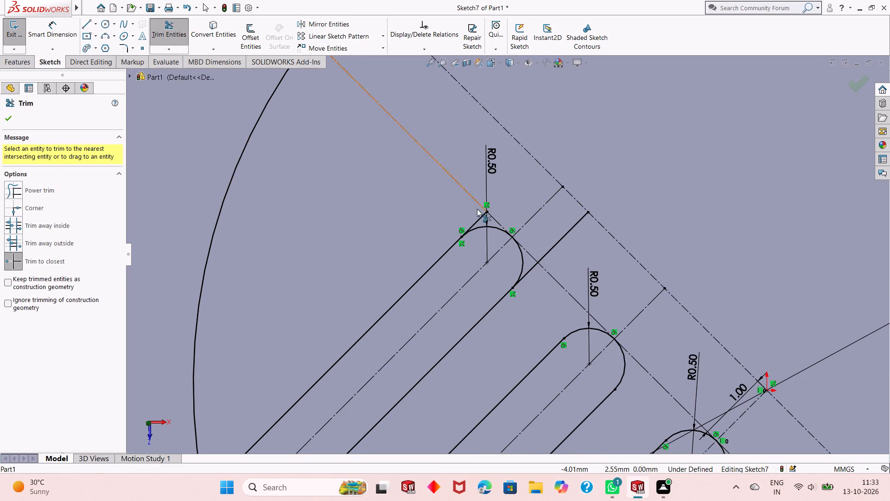
click(475, 222)
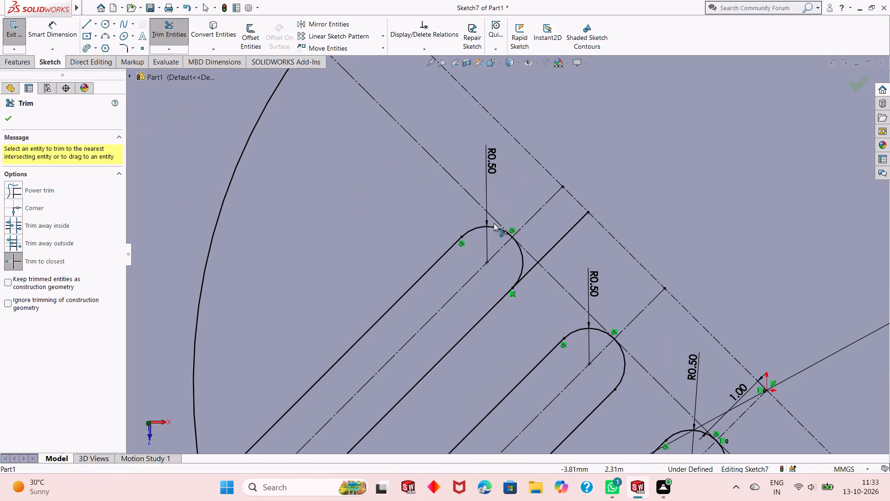
click(551, 250)
click(532, 271)
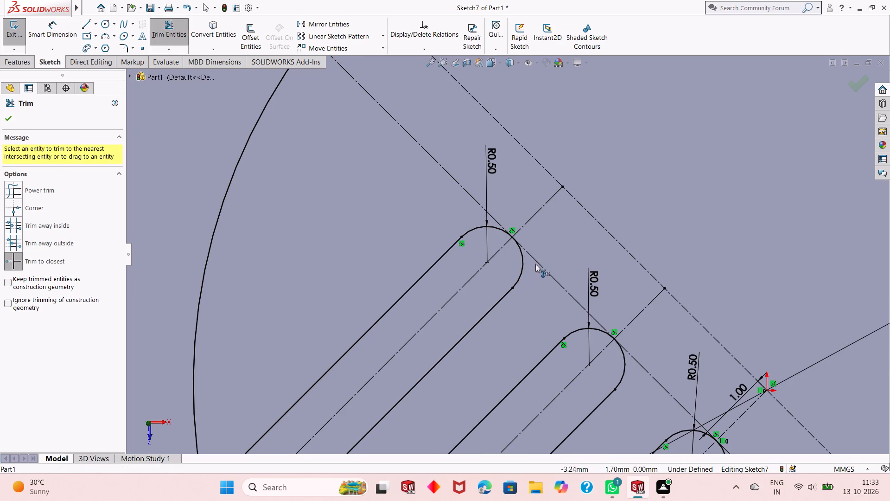
right_click(350, 182)
click(388, 217)
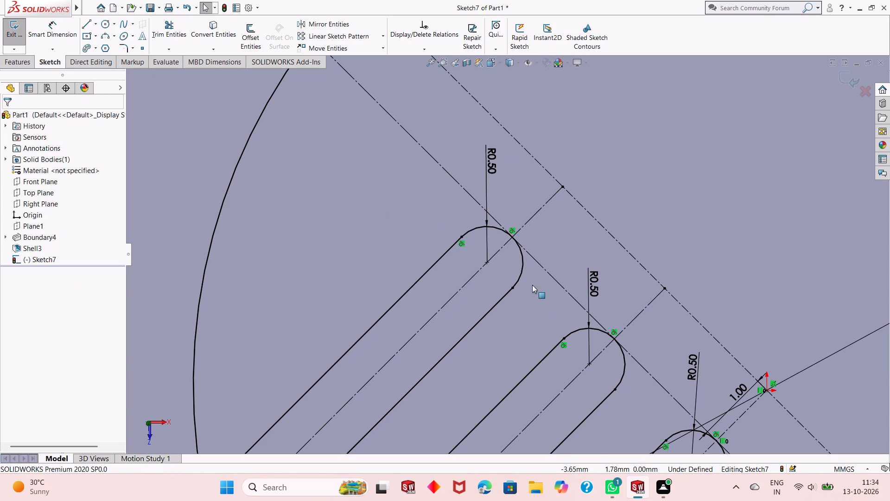
right_click(397, 212)
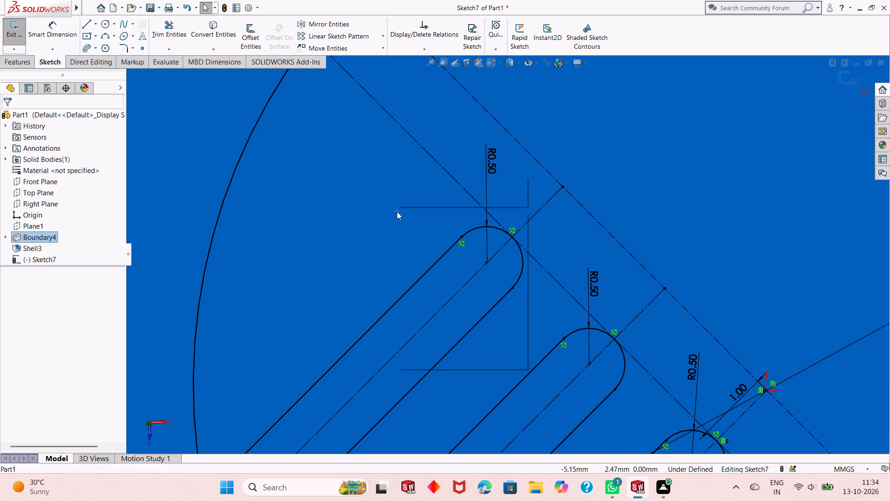
key(Escape)
key(Escape)
key(Escape)
Offset the third slot's centreline by 2 mm in one direction only, on the side away from the existing slots.
scroll(536, 280, up, 10)
scroll(381, 400, down, 3)
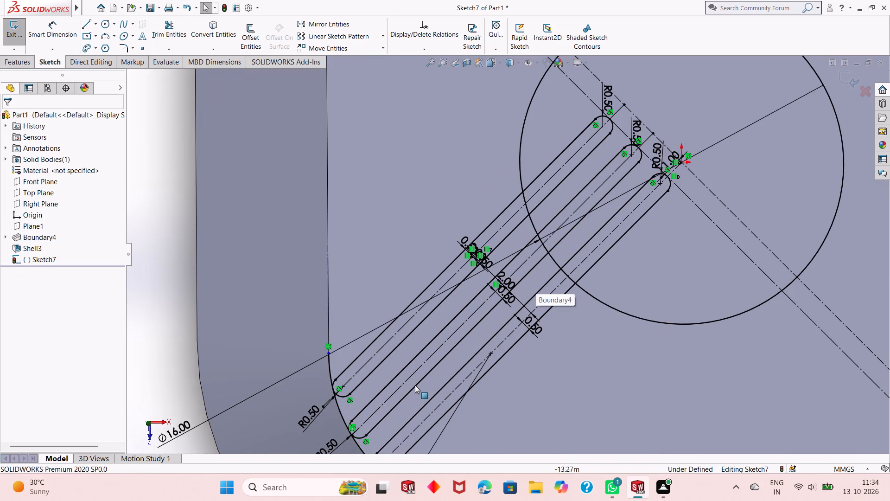
drag(248, 28, 243, 28)
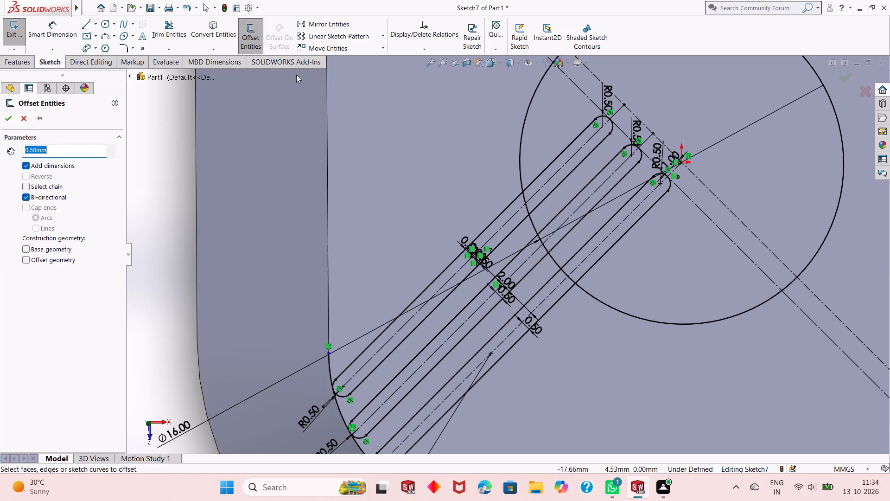
click(384, 347)
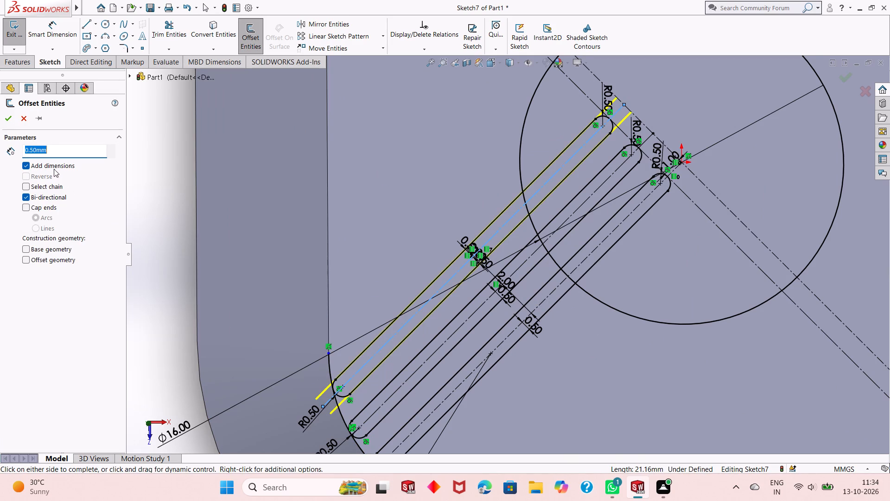
key(2)
key(Return)
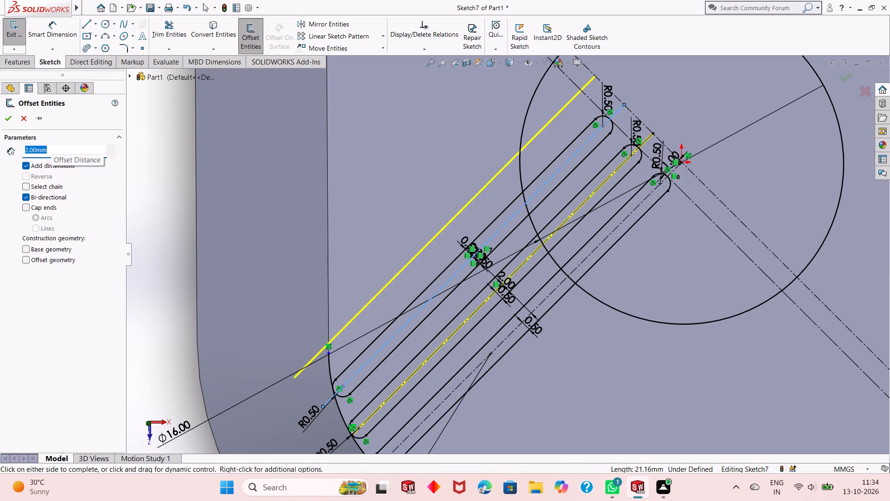
click(24, 185)
click(24, 185)
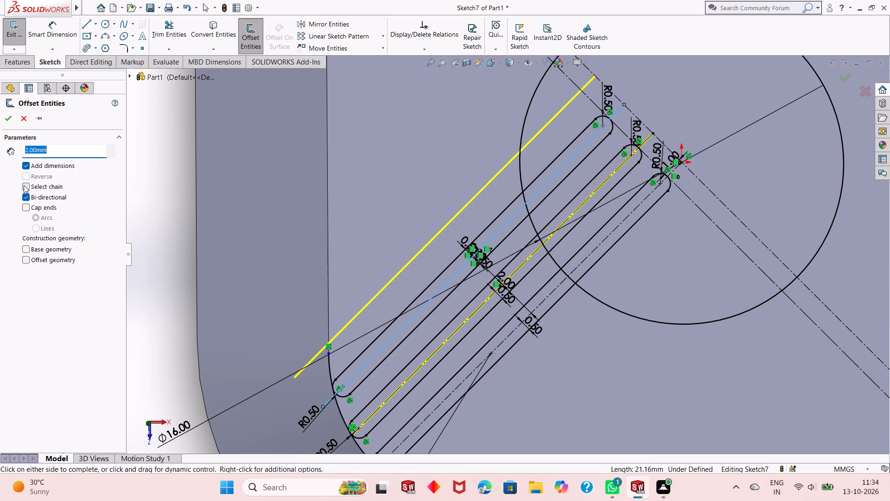
click(28, 196)
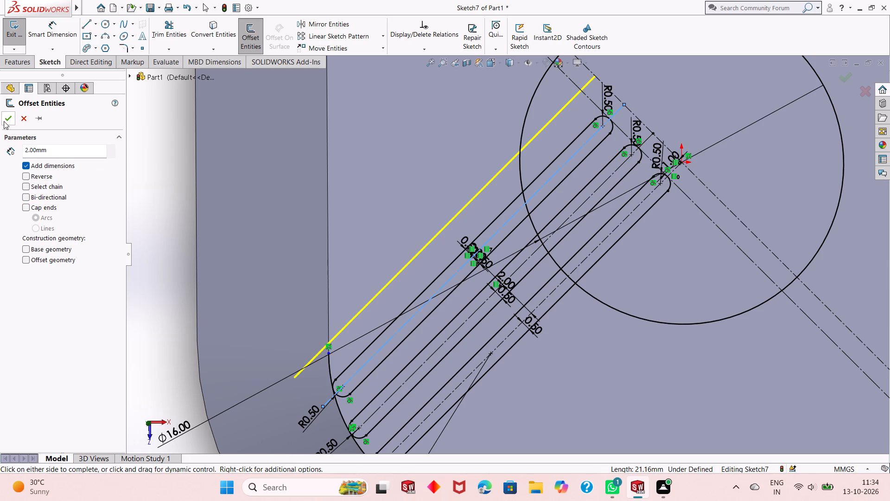
click(4, 121)
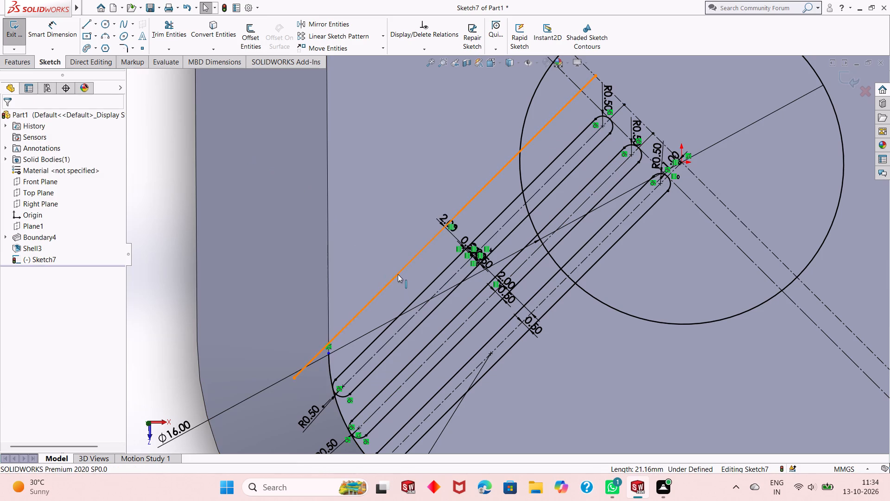
Convert the new offset line into construction geometry as the fourth slot's centreline.
click(398, 274)
click(436, 248)
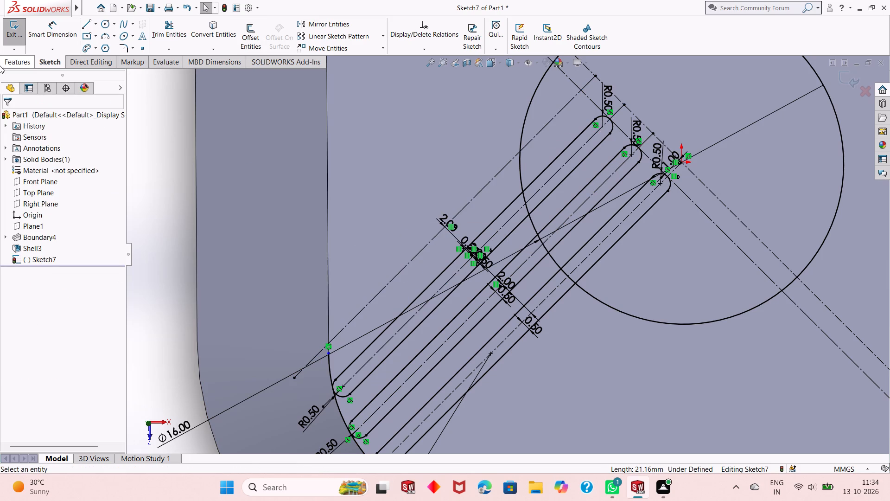
Offset the fourth slot's centreline by 0.5 mm in both directions to create its side lines.
click(248, 37)
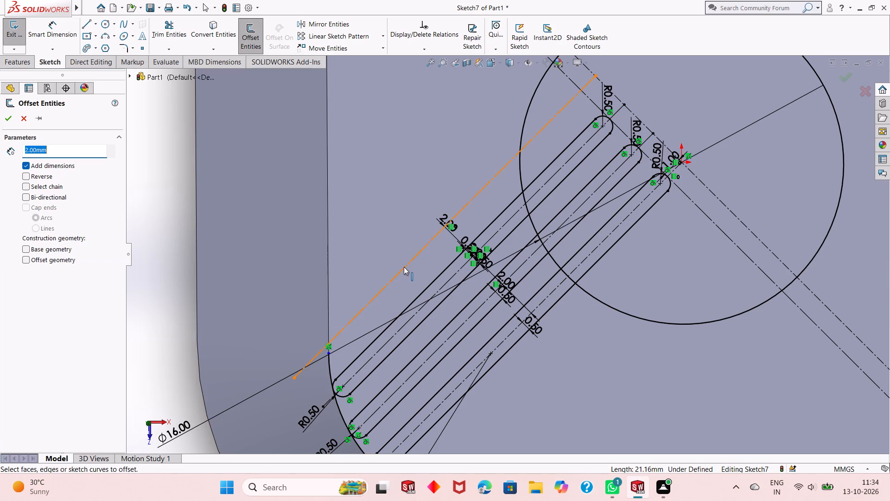
click(404, 269)
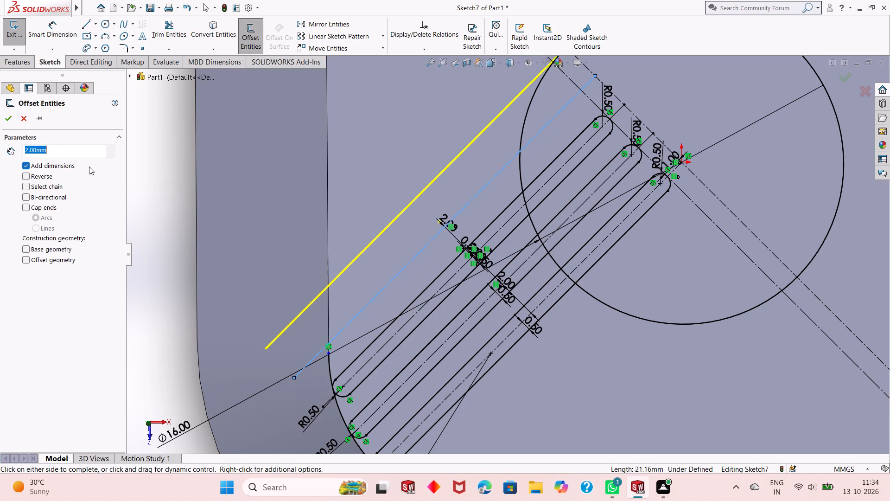
text(.5)
key(Return)
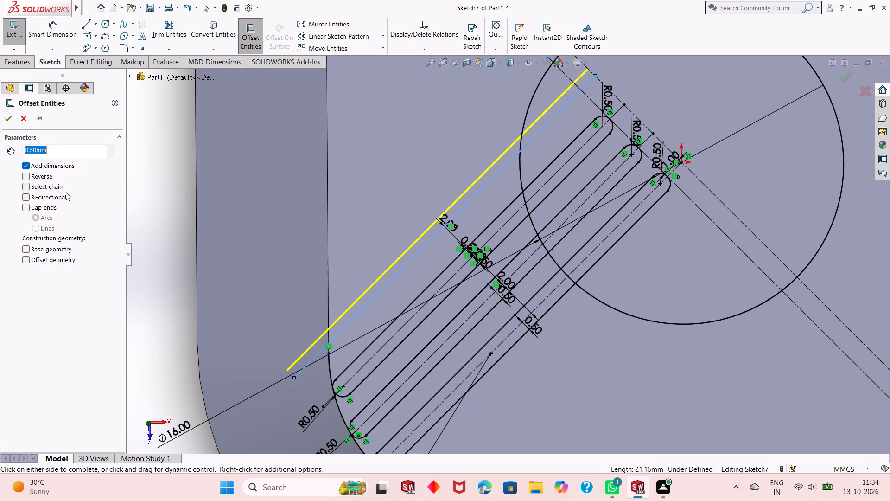
click(64, 193)
click(9, 120)
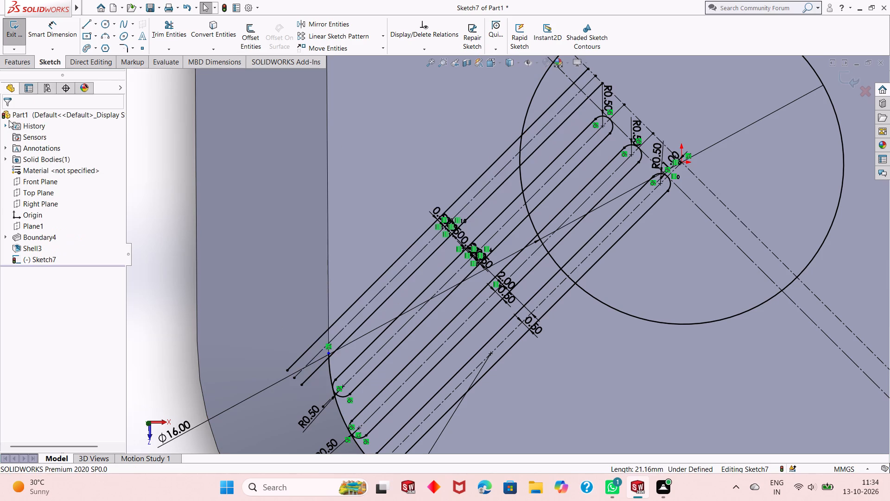
Draw a three-point arc of about 0.67 mm radius between the fourth slot's side lines near their outer end.
scroll(350, 367, down, 3)
scroll(340, 331, down, 3)
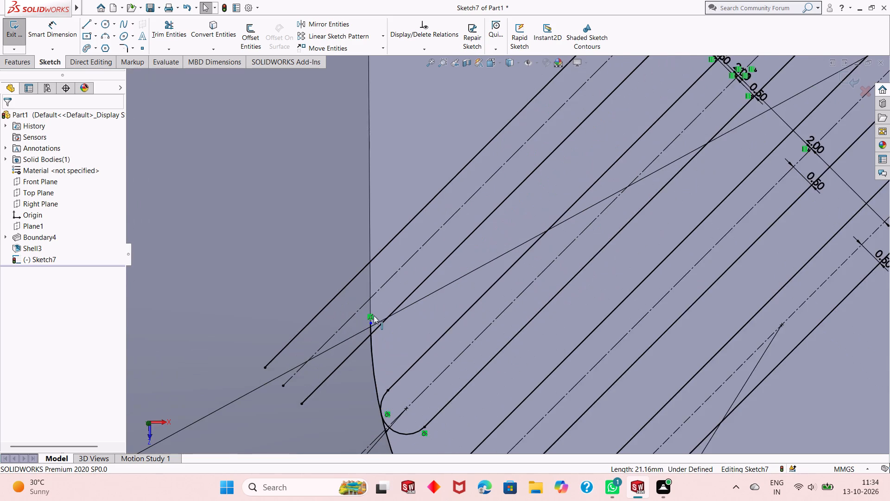
scroll(384, 305, down, 2)
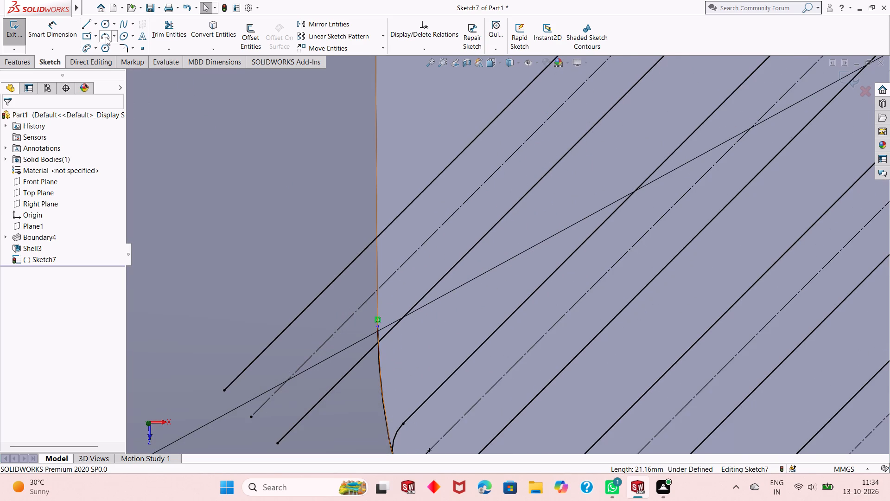
click(106, 38)
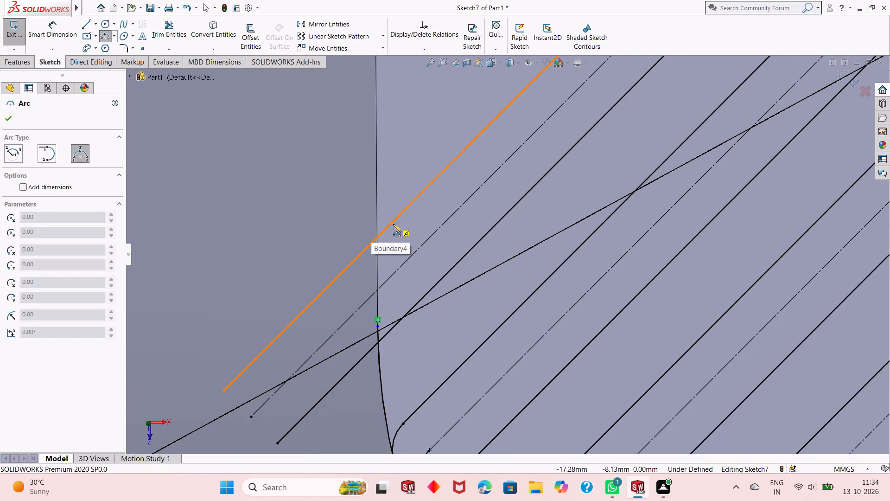
click(393, 222)
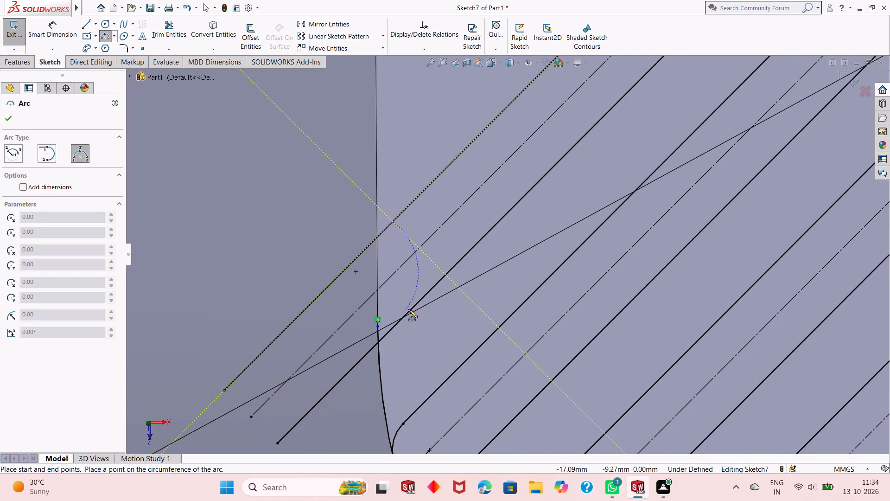
click(408, 312)
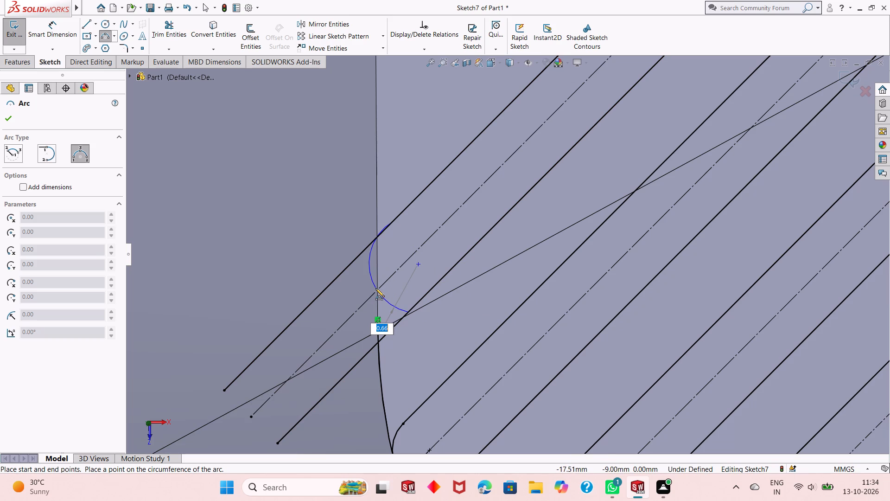
click(378, 290)
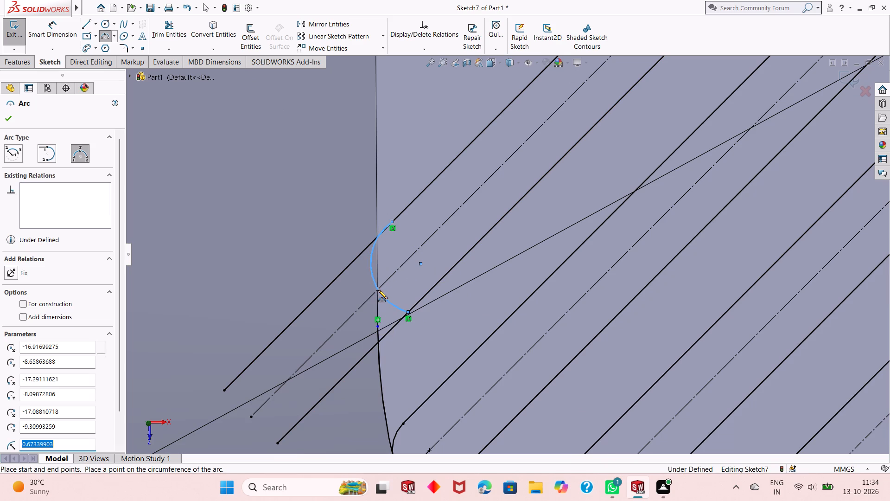
key(Escape)
key(Escape)
key(Escape)
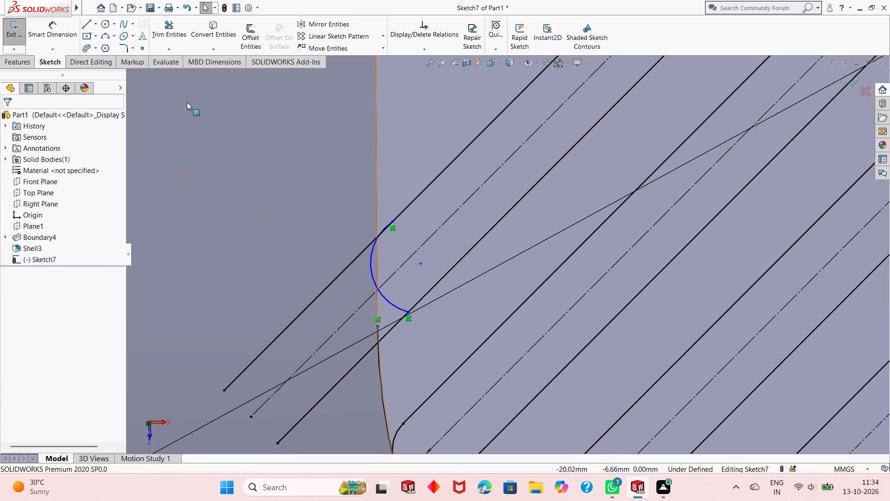
Dimension the fourth slot's outer end arc with a radius of 0.5 mm.
click(58, 38)
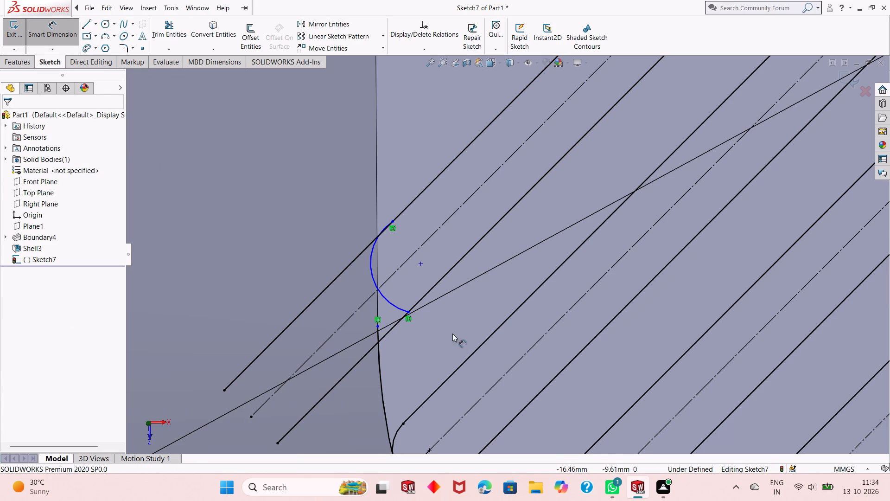
click(385, 299)
click(336, 308)
text(.5)
key(Return)
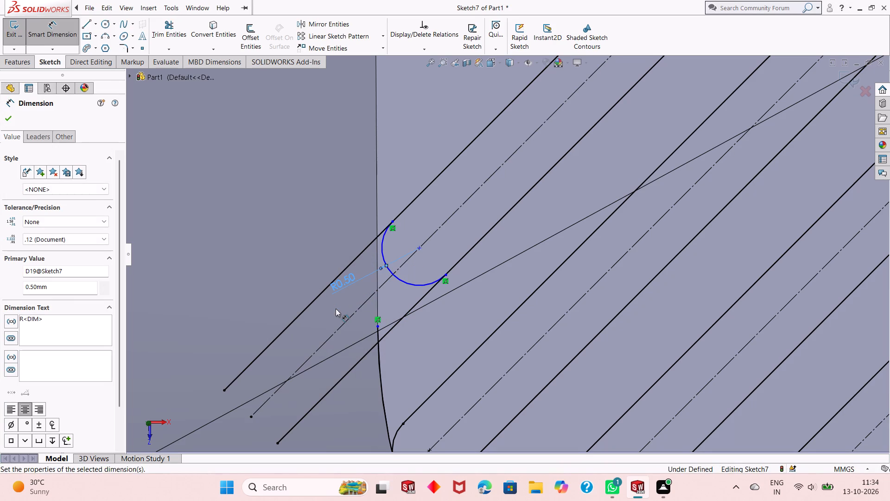
right_click(242, 222)
click(259, 256)
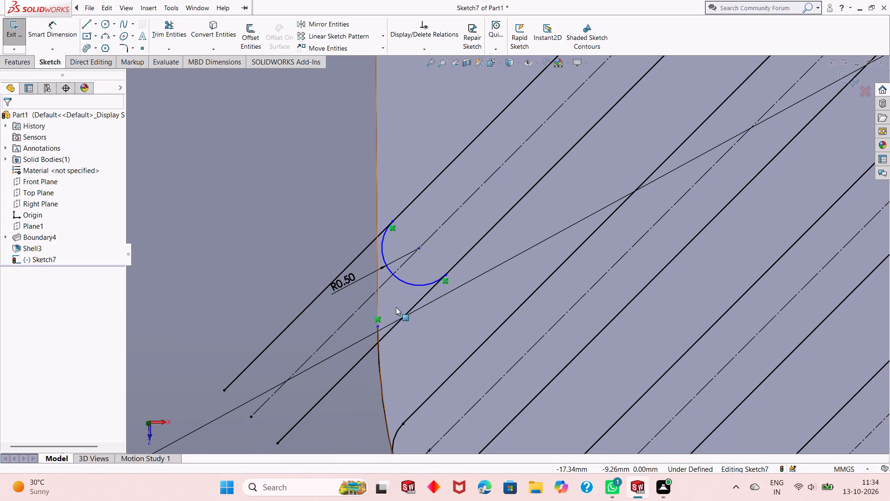
Make the fourth slot's outer end arc tangent to the straight inner edge of the shelled wall.
click(406, 285)
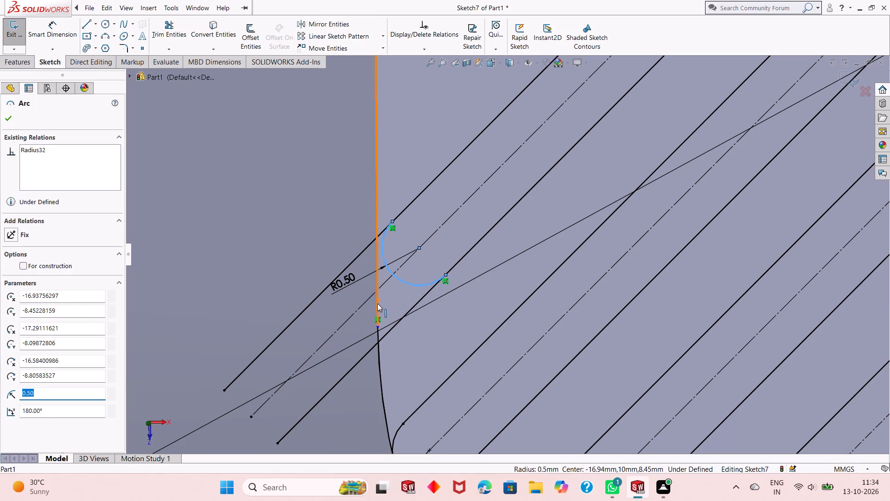
ctrl+click(377, 303)
click(406, 266)
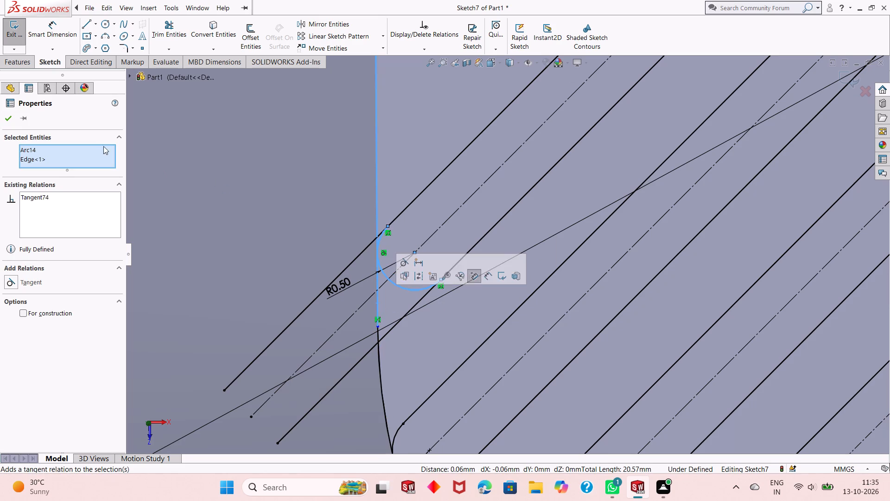
click(12, 120)
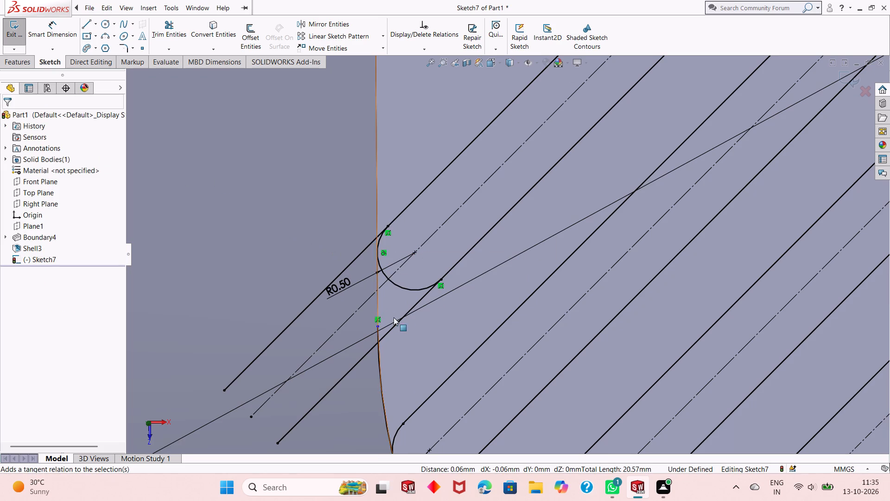
Delete the 8 mm radius sketch arc that follows the rounded inner corner across the slots' outer ends.
scroll(371, 324, up, 4)
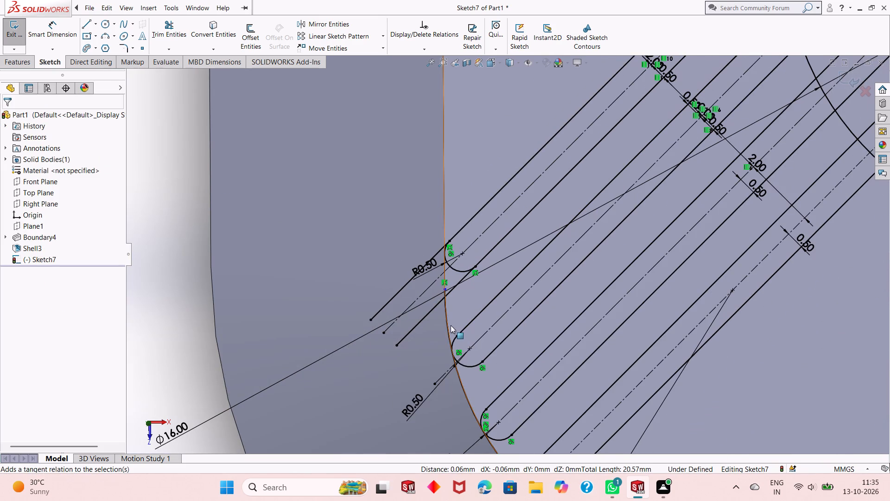
click(446, 321)
right_click(142, 256)
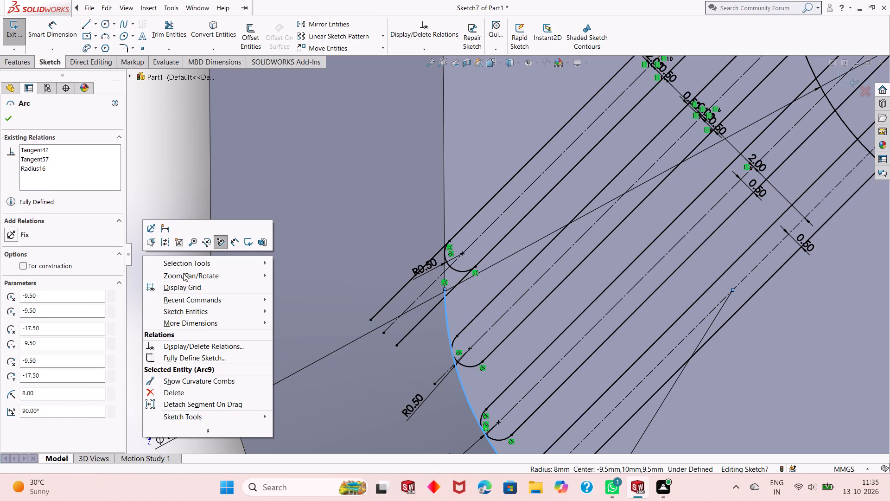
click(197, 388)
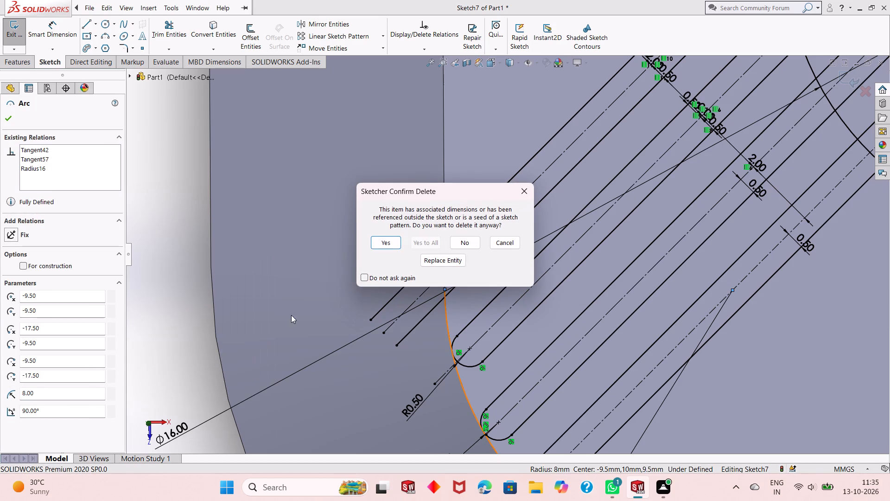
click(380, 246)
Make the third slot's outer end arc tangent to the rounded inner corner edge of the wall.
scroll(468, 373, up, 2)
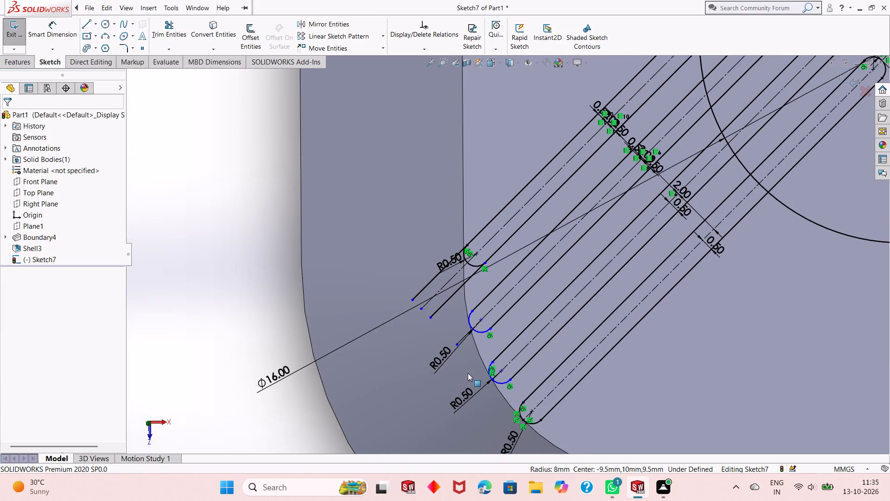
scroll(485, 358, down, 4)
scroll(509, 243, down, 4)
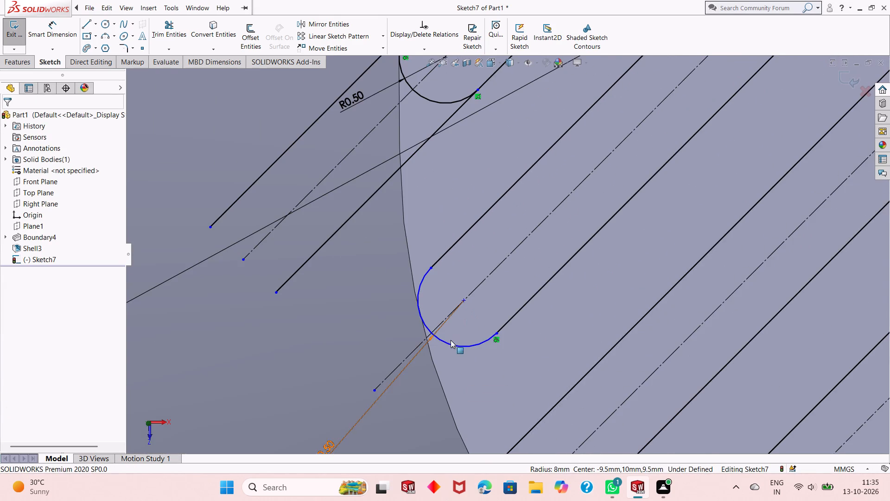
click(449, 344)
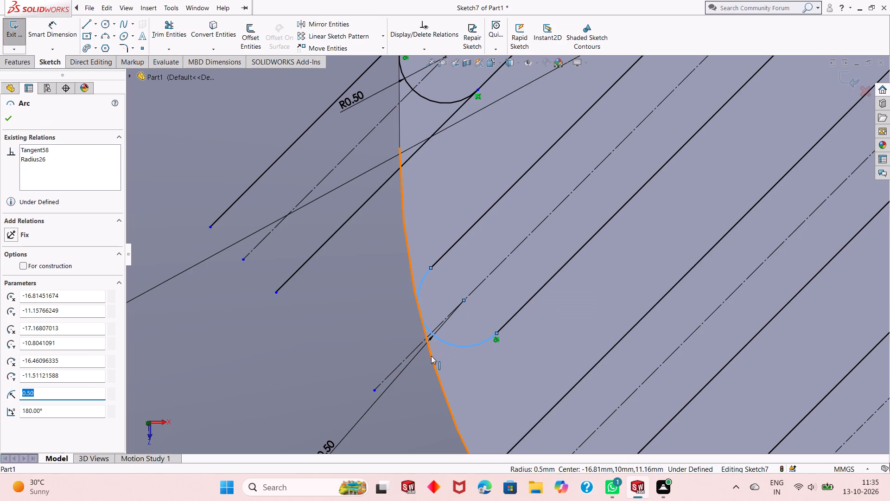
ctrl+click(431, 356)
click(468, 321)
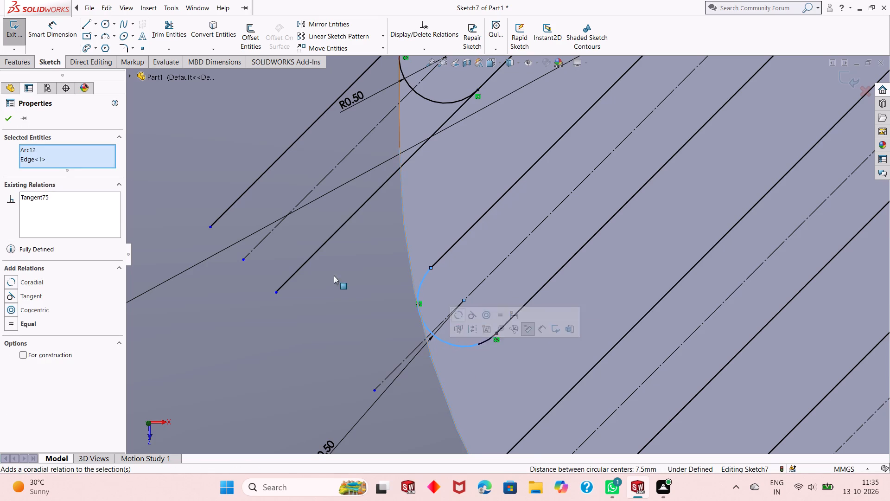
click(8, 122)
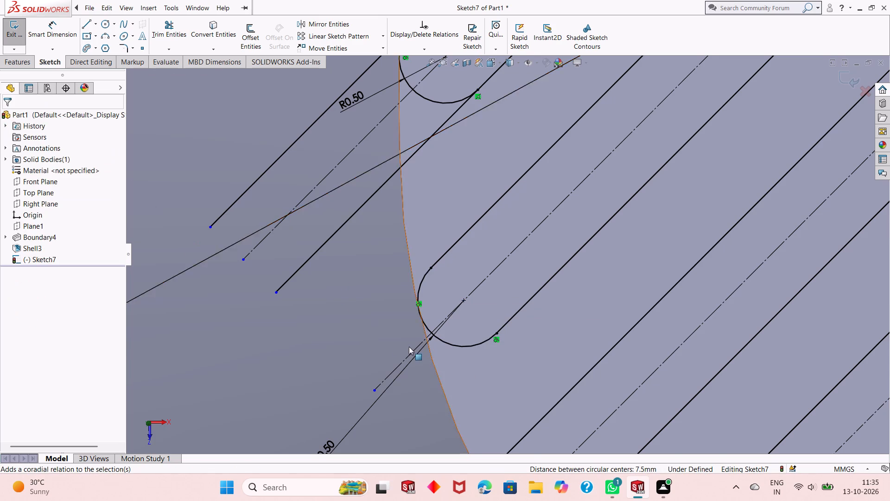
Make the second slot's outer end arc tangent to the rounded inner corner edge of the wall.
scroll(409, 347, up, 6)
scroll(499, 348, down, 6)
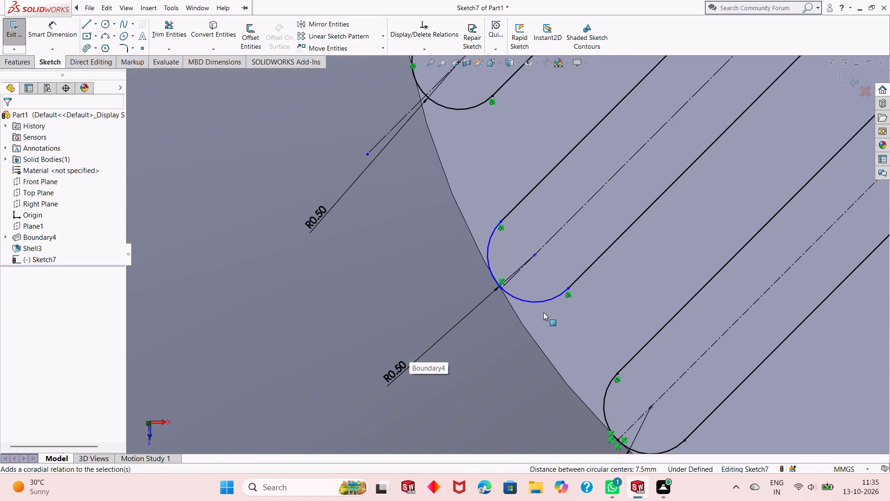
click(540, 301)
ctrl+click(523, 325)
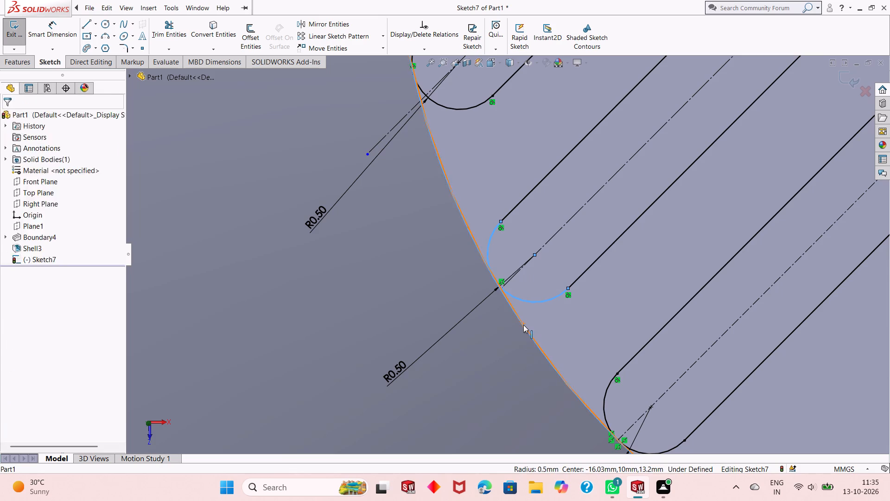
click(559, 284)
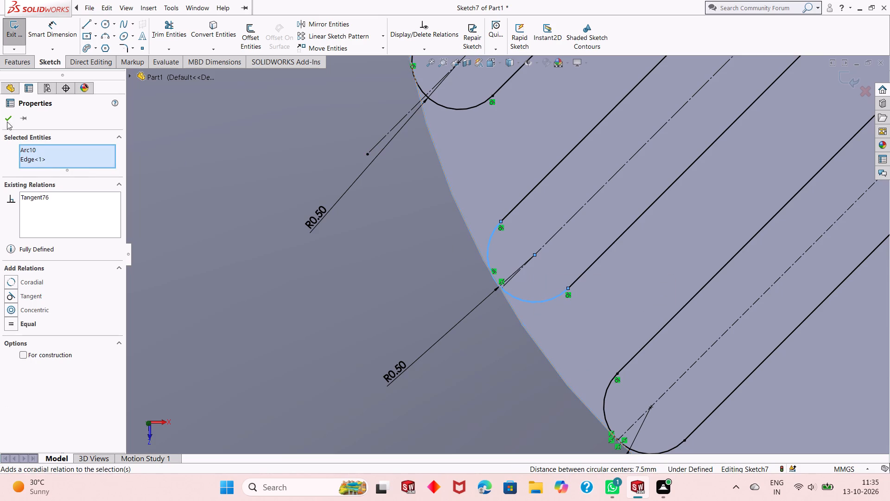
click(5, 119)
Make the fourth slot's outer end arc tangent to its side line nearer the third slot.
scroll(451, 364, up, 8)
scroll(512, 135, down, 3)
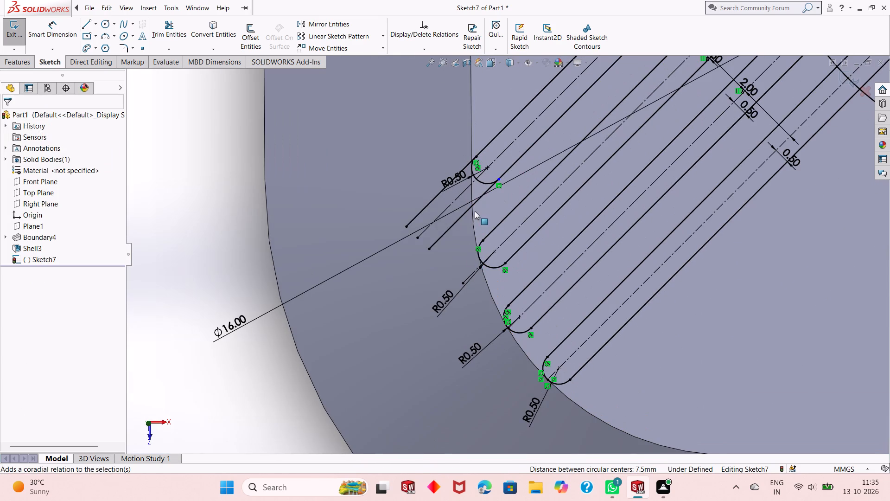
scroll(477, 196, down, 4)
click(496, 185)
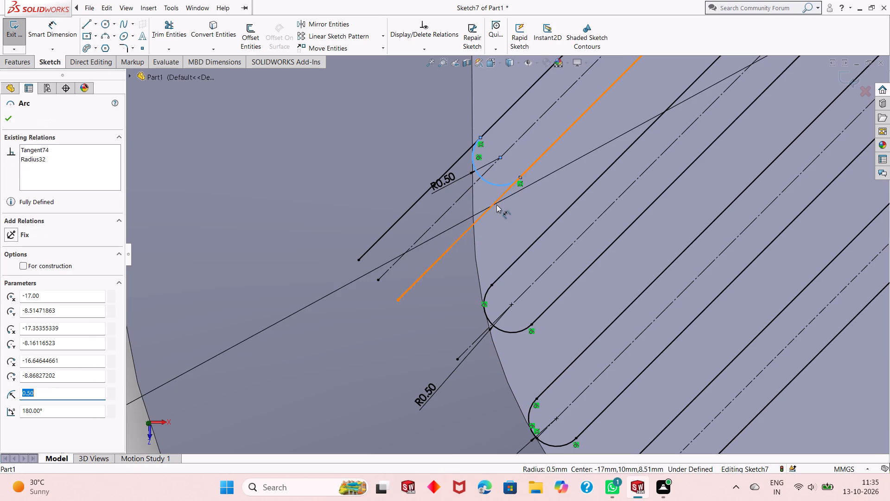
ctrl+click(500, 197)
click(525, 160)
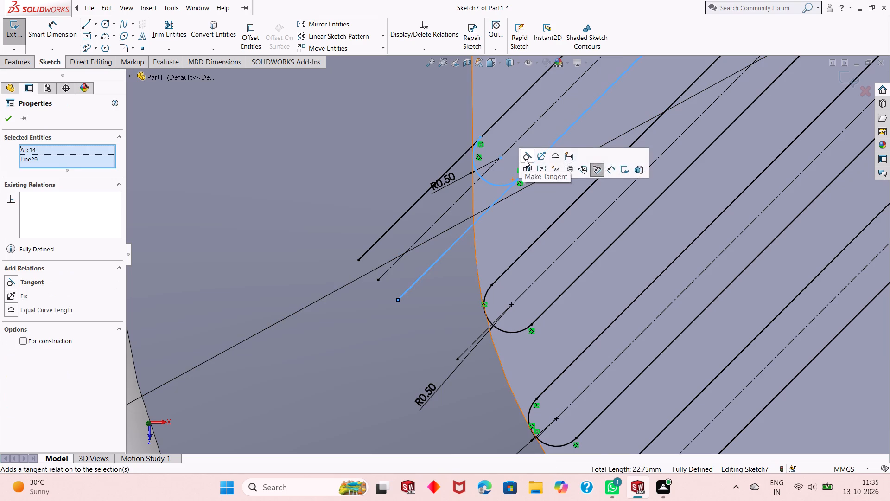
click(9, 122)
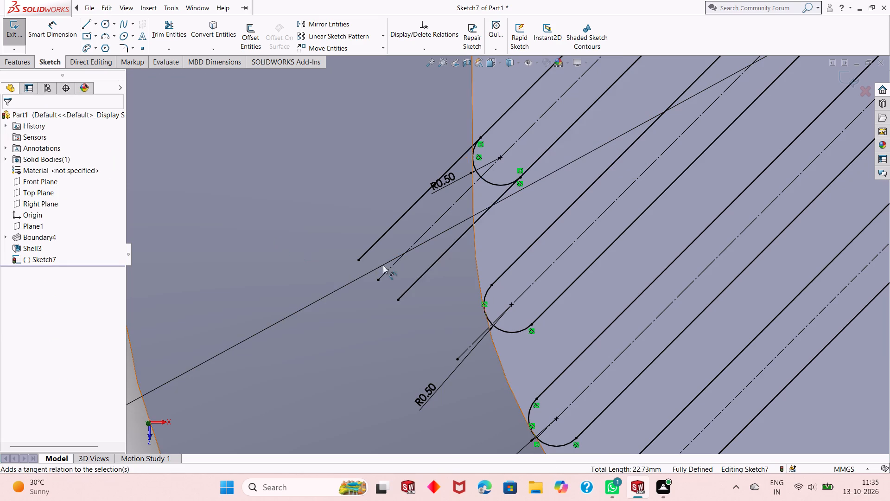
Trim the fourth slot's two side lines and centreline where they extend beyond its outer end arc.
click(171, 29)
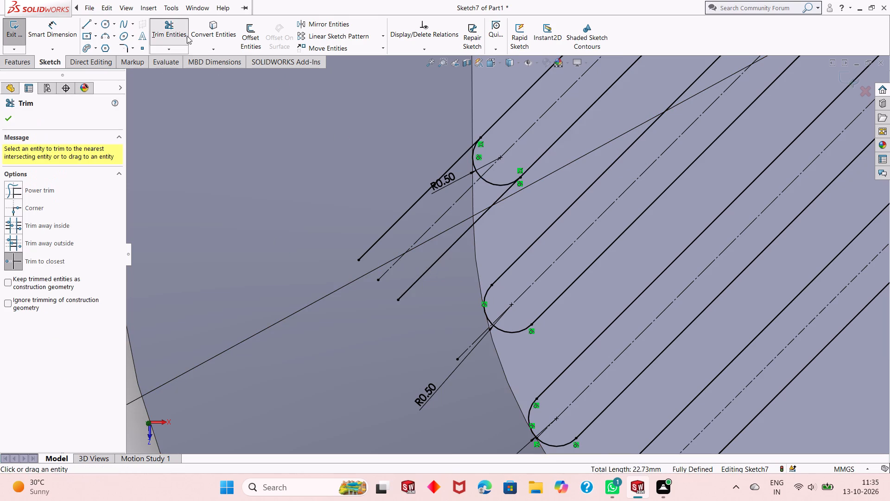
click(374, 246)
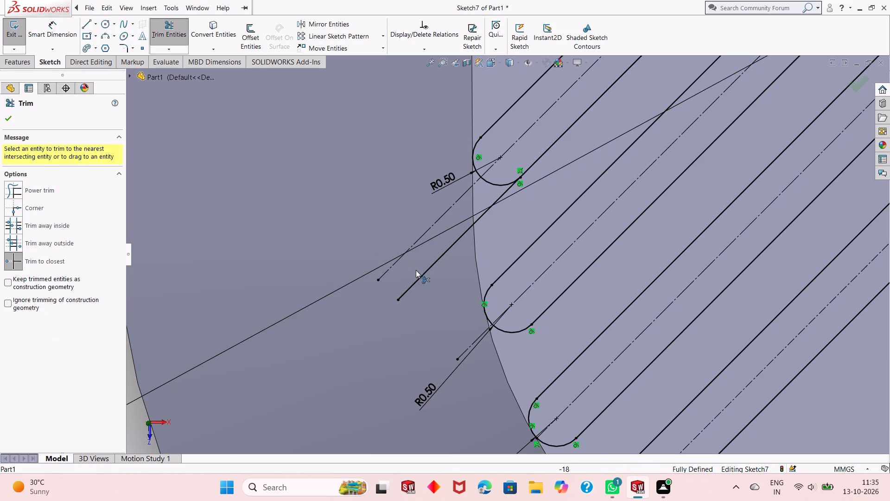
click(419, 281)
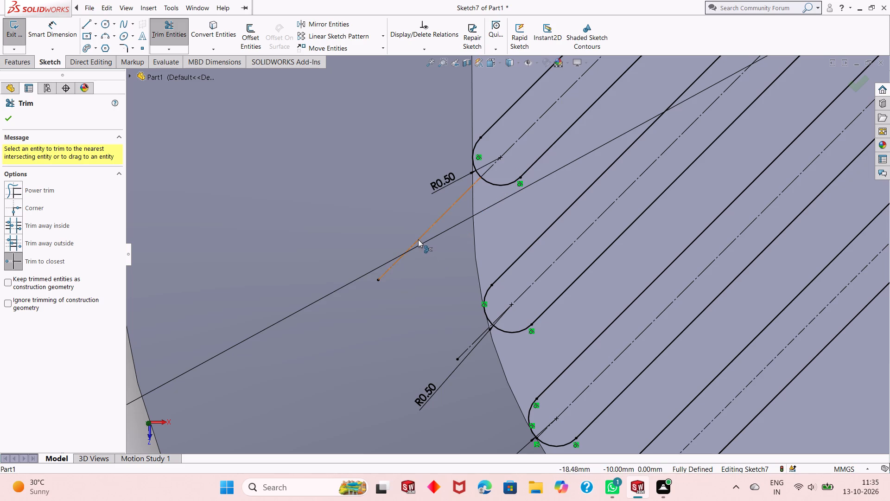
click(418, 239)
scroll(421, 253, up, 2)
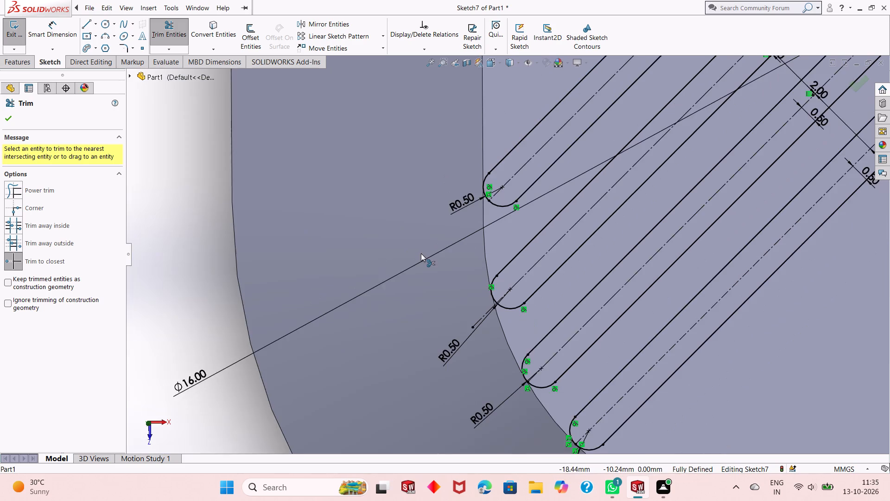
scroll(421, 253, up, 7)
scroll(640, 148, down, 4)
scroll(592, 100, down, 2)
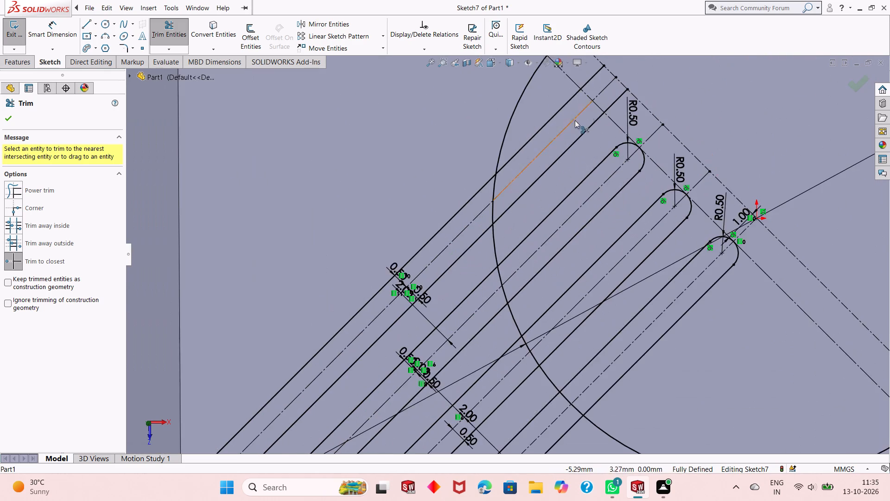
scroll(565, 145, up, 2)
scroll(568, 113, down, 3)
scroll(546, 175, down, 2)
right_click(594, 135)
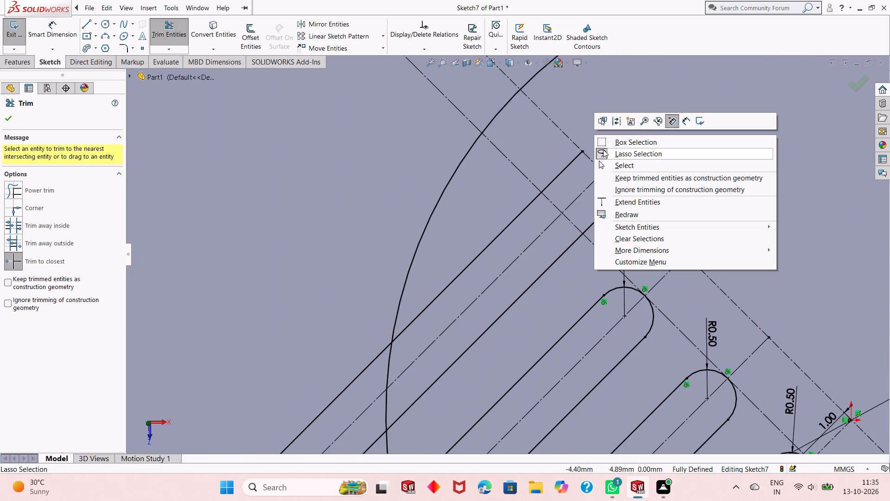
click(610, 164)
Draw a three-point arc of about 0.57 mm radius between the fourth slot's side lines, touching the diagonal construction line at the inner end.
click(108, 37)
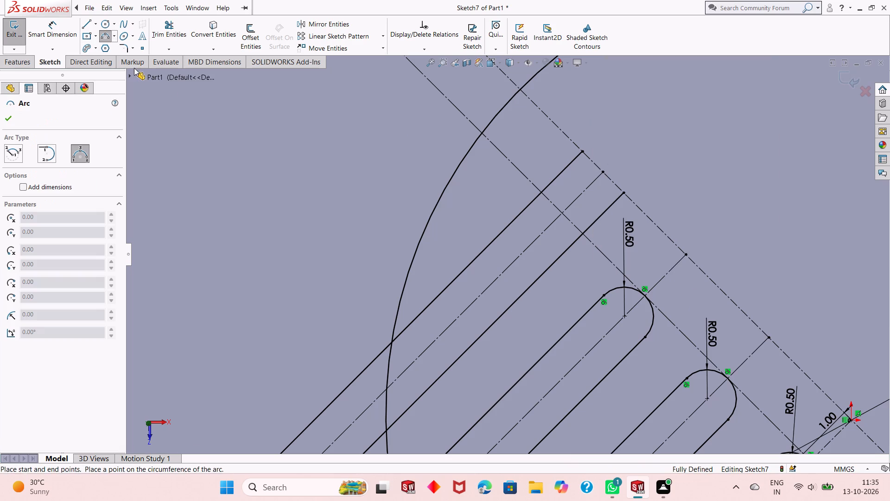
click(507, 228)
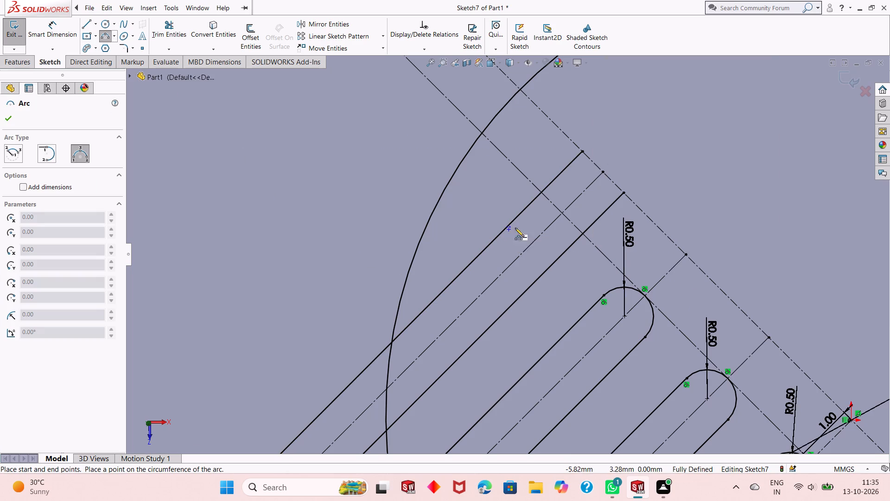
click(547, 266)
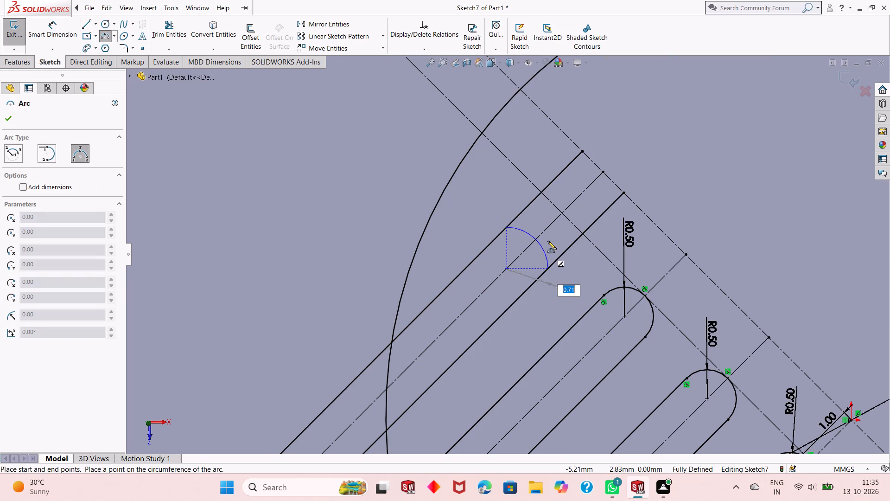
click(562, 212)
right_click(241, 142)
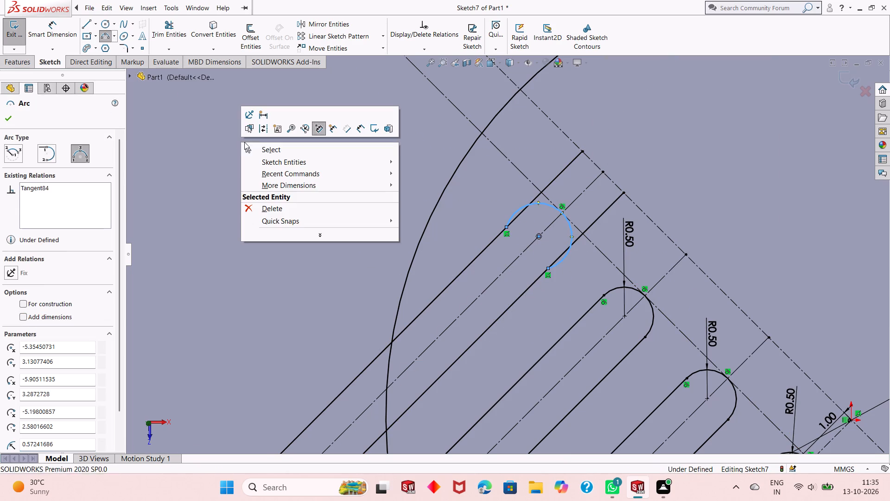
click(261, 148)
Dimension the fourth slot's inner end arc with a radius of 0.5 mm.
click(40, 29)
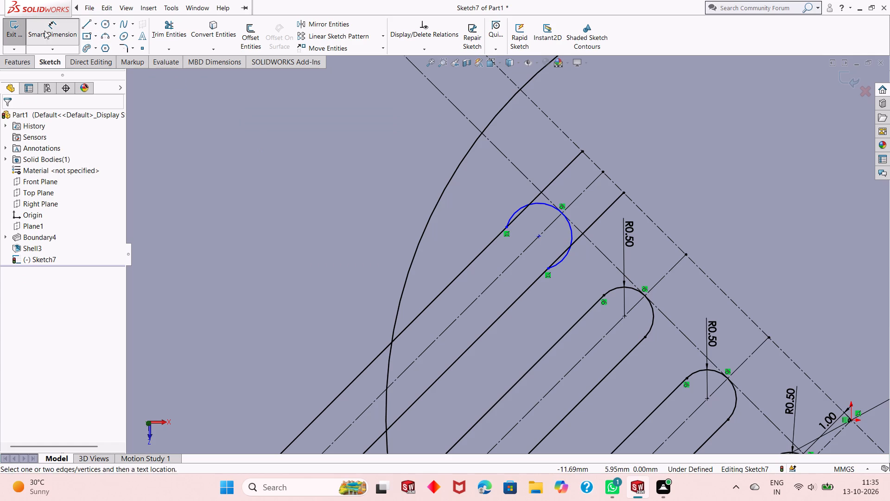
click(544, 205)
click(608, 123)
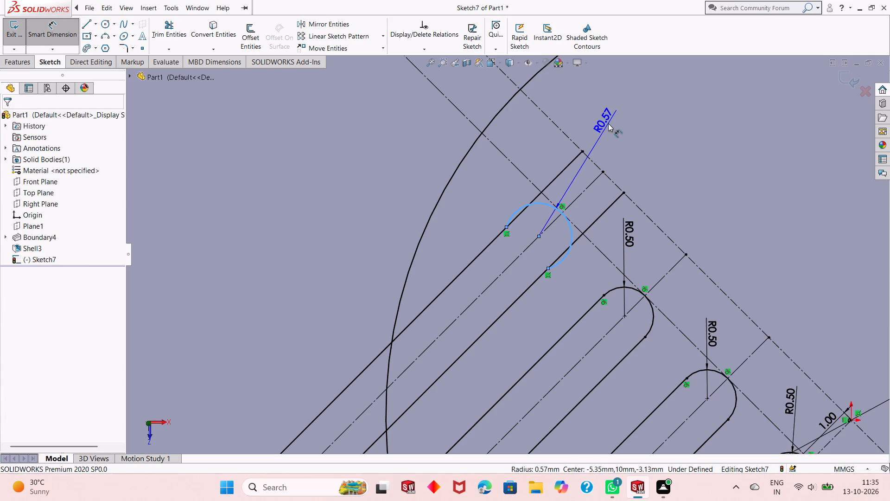
text(.5)
key(Return)
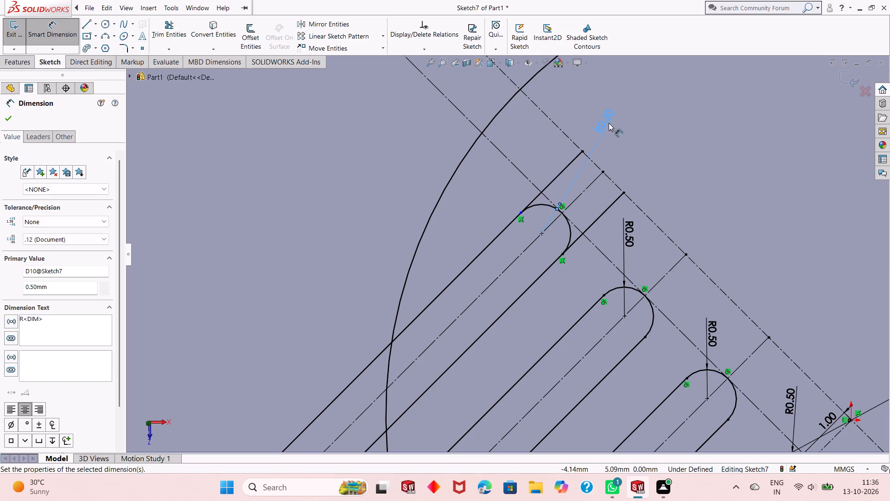
right_click(290, 163)
click(311, 194)
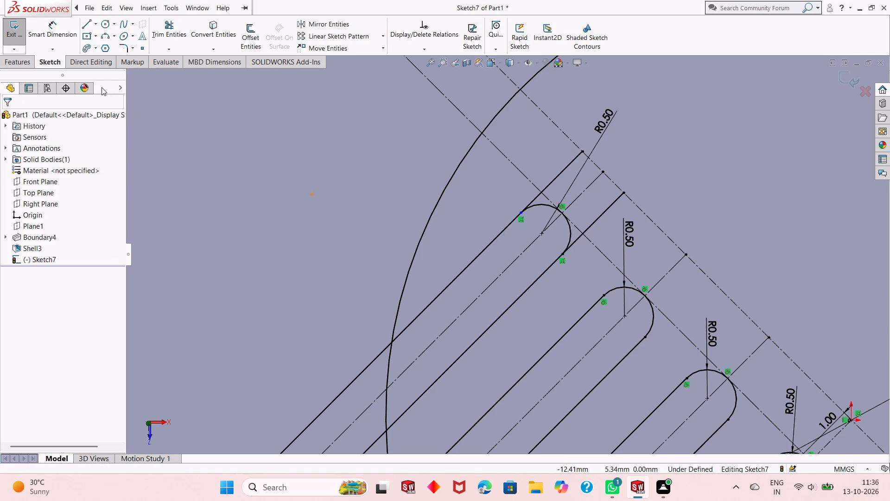
Make the fourth slot's inner end arc tangent to its side line farther from the third slot.
click(533, 208)
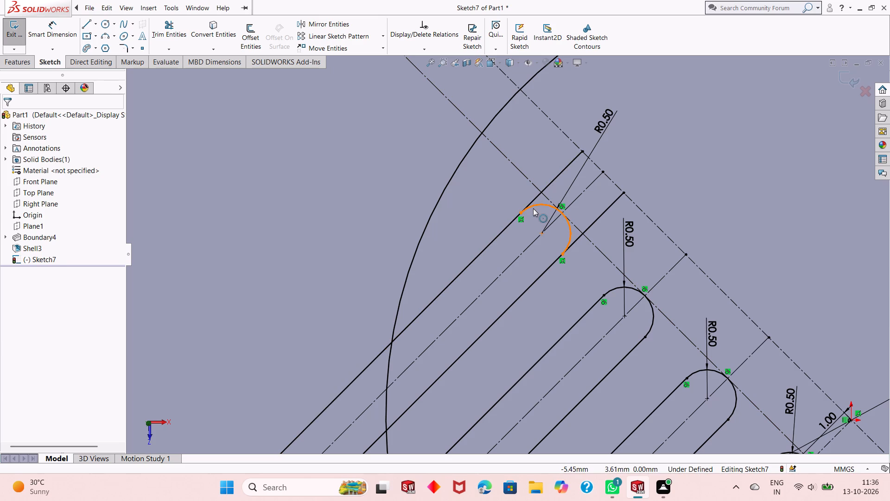
ctrl+click(510, 223)
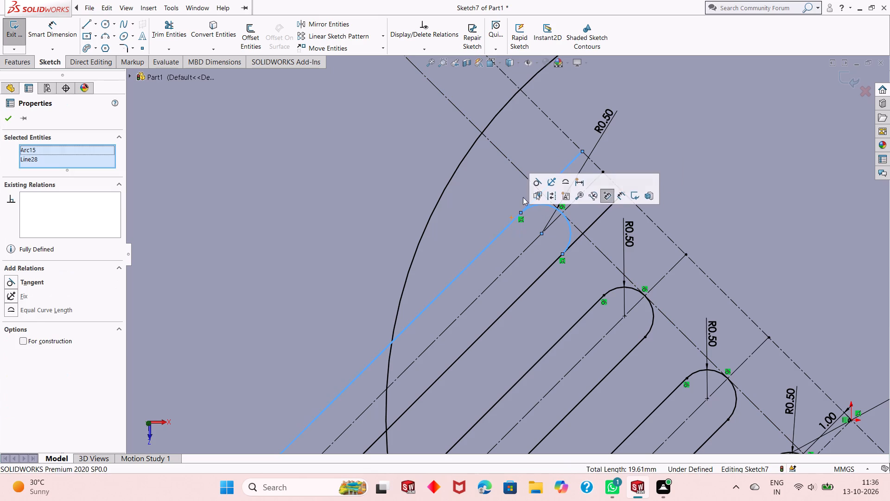
click(535, 185)
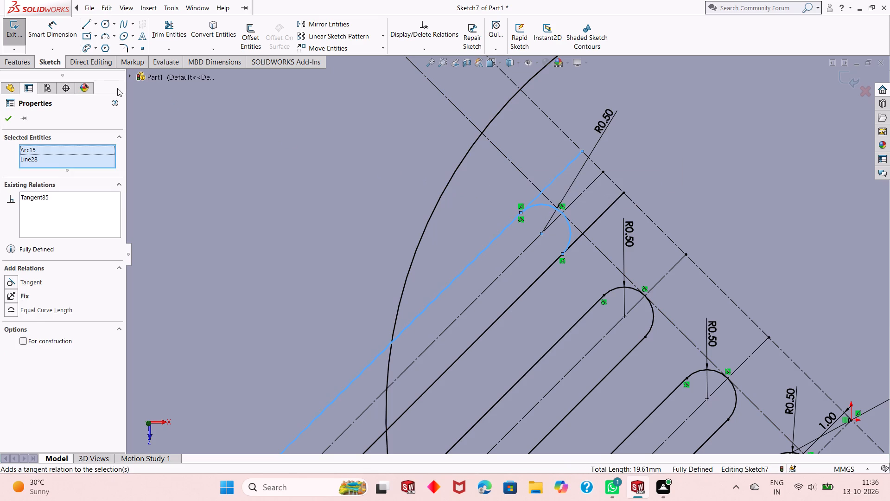
Trim the fourth slot's two side lines where they extend beyond its inner end arc.
click(3, 119)
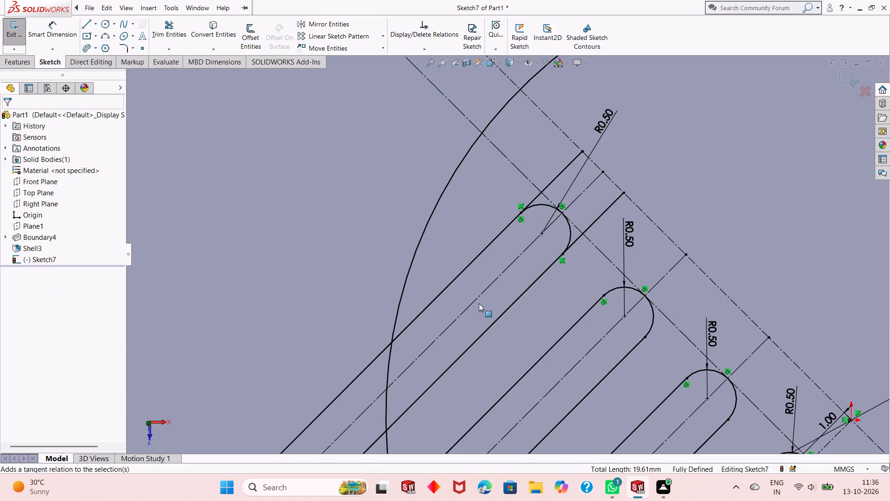
click(177, 25)
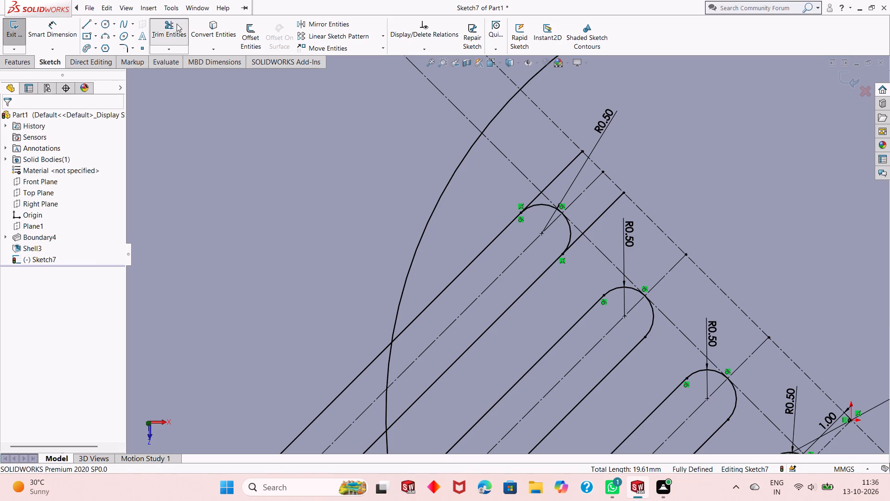
click(552, 184)
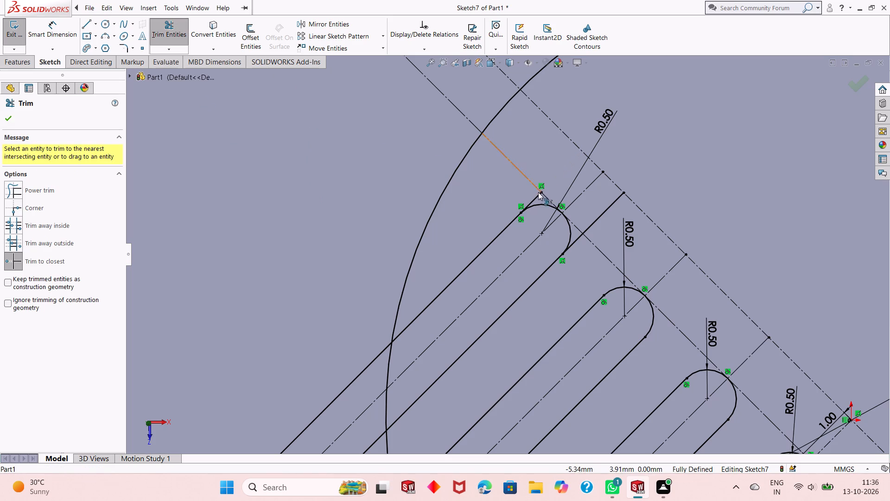
click(536, 199)
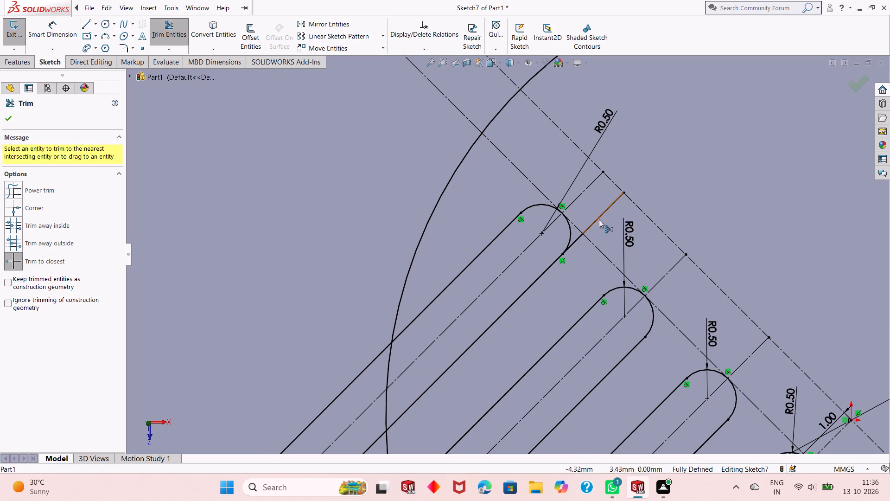
click(599, 219)
click(577, 241)
scroll(631, 268, up, 10)
scroll(391, 368, down, 2)
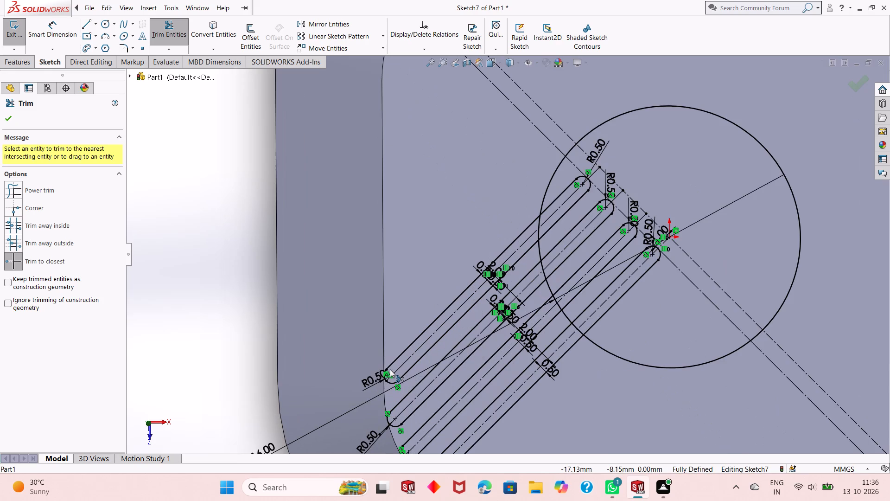
right_click(184, 171)
click(195, 200)
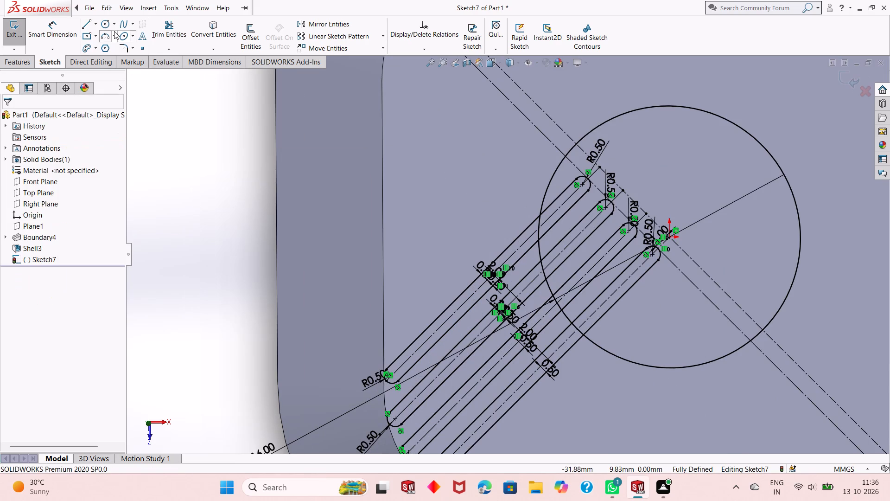
Offset the fourth slot's centreline 2 mm in one direction only, on the side away from the third slot.
click(244, 40)
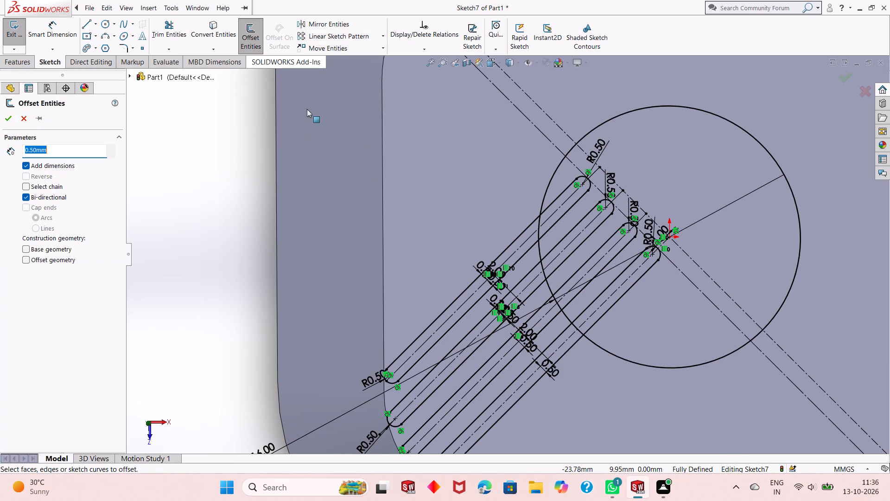
click(444, 325)
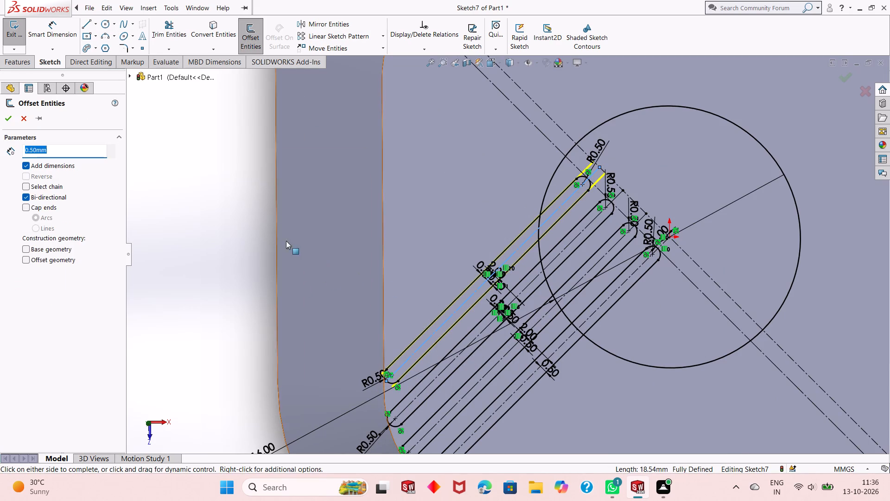
text(20)
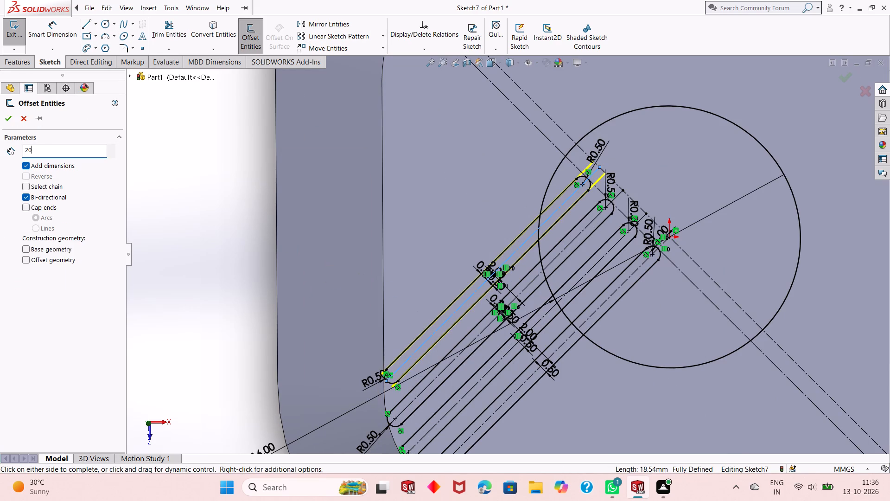
key(BackSpace)
key(Return)
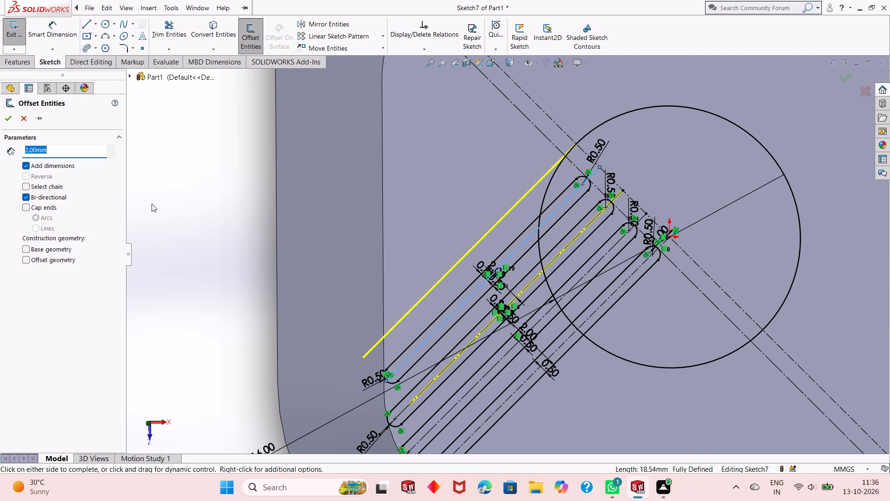
click(46, 198)
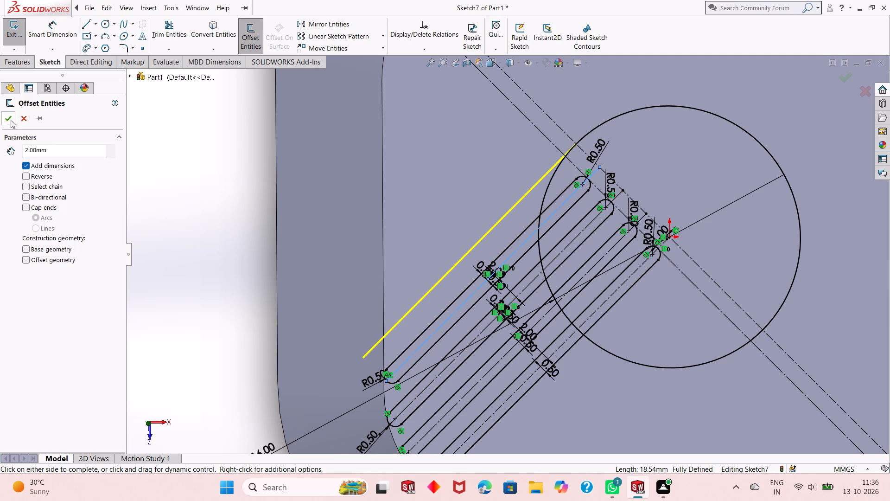
click(11, 121)
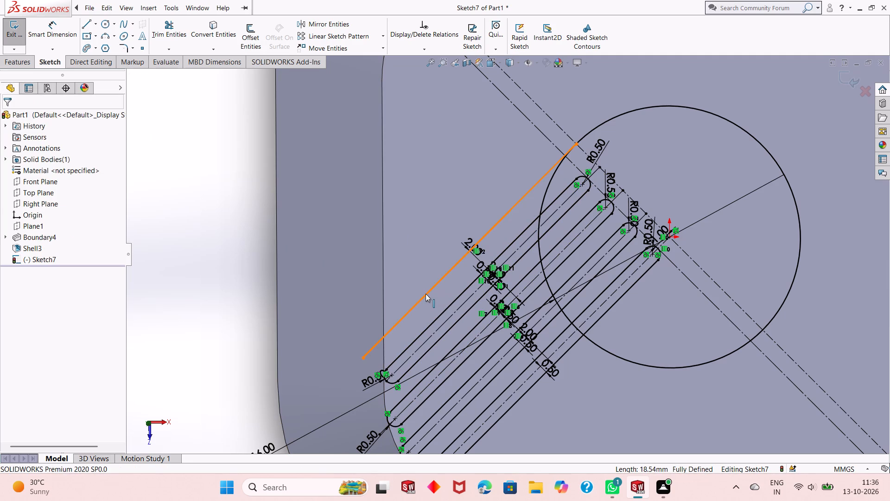
Convert the new offset line into construction geometry as the fifth slot's centreline.
click(426, 294)
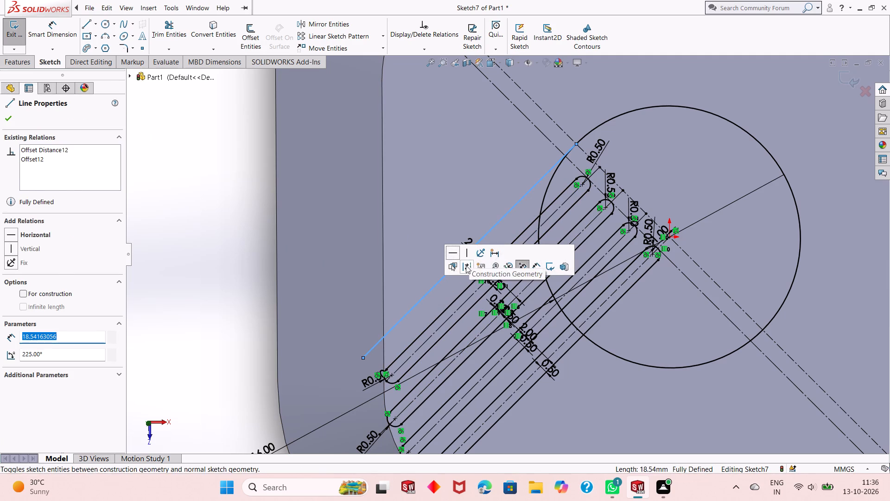
click(466, 265)
Offset the fifth slot's centreline 0.5 mm bi-directionally to create its two side lines.
scroll(523, 235, down, 2)
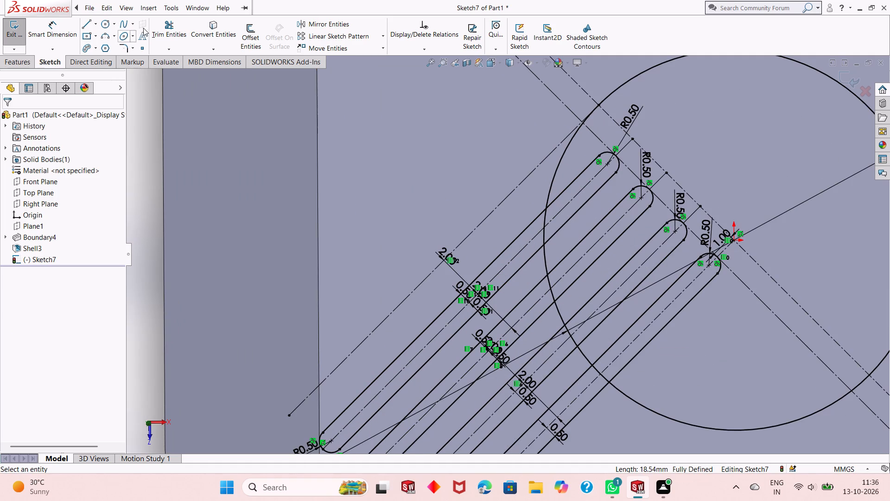
click(250, 36)
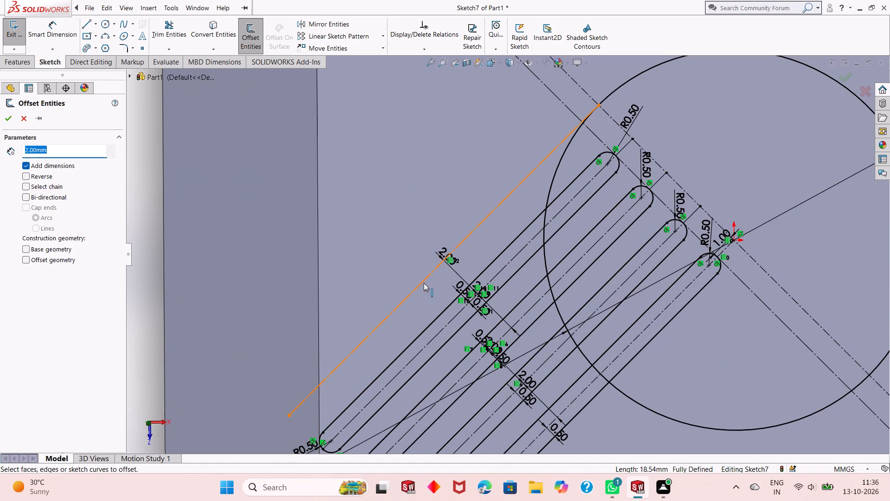
click(424, 283)
text(.5)
key(Return)
click(28, 196)
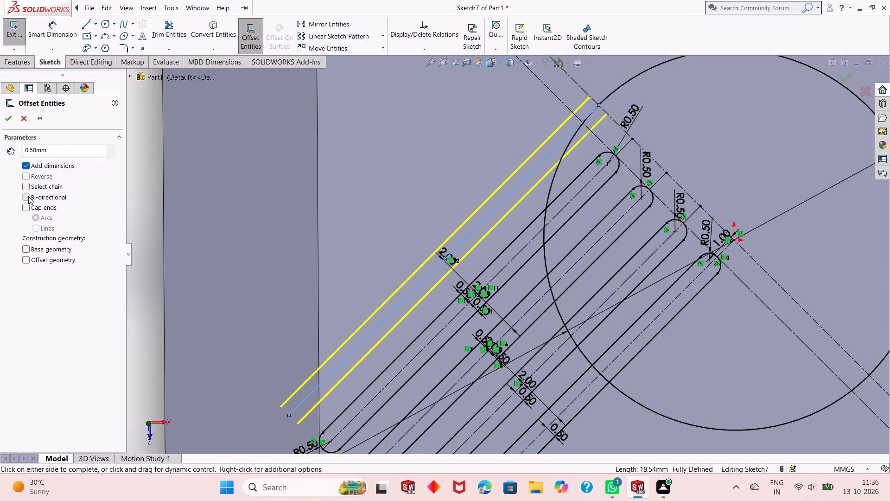
click(10, 123)
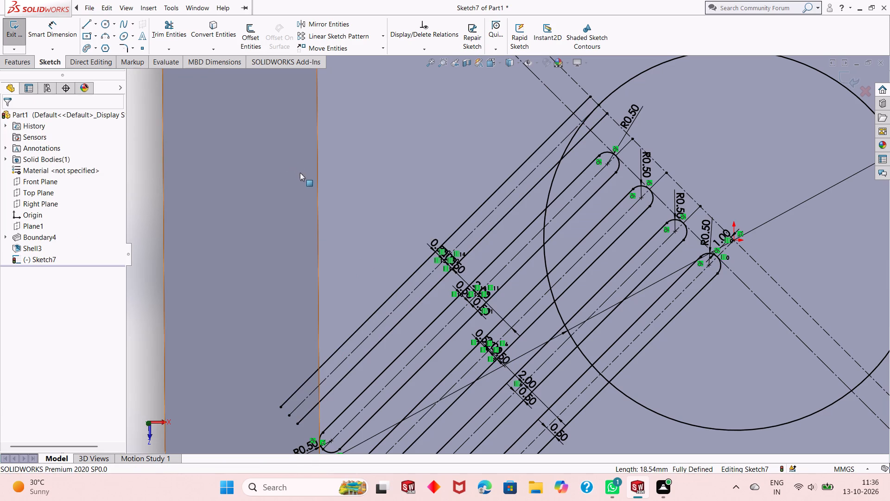
Draw a three-point arc of about 0.58 mm radius between the fifth slot's side lines near the part edge at the outer end.
click(102, 32)
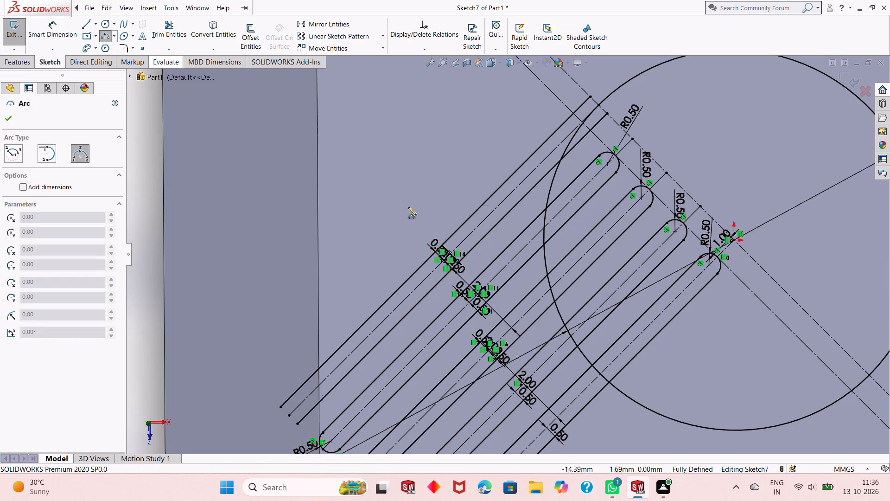
scroll(405, 231, up, 1)
scroll(370, 385, down, 2)
scroll(380, 340, down, 1)
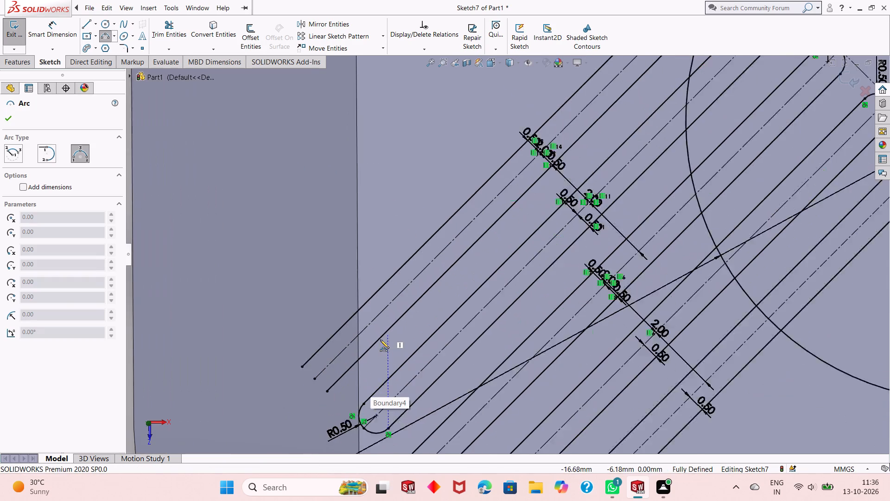
scroll(380, 340, down, 2)
scroll(422, 317, down, 2)
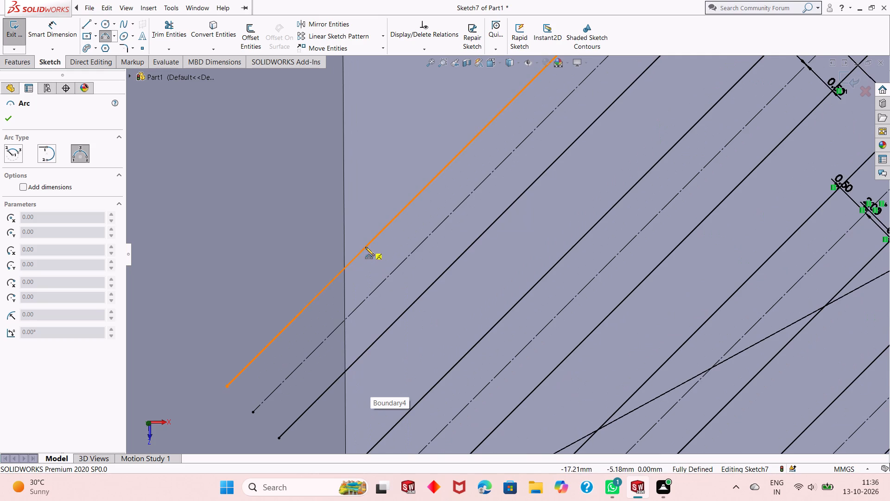
click(365, 247)
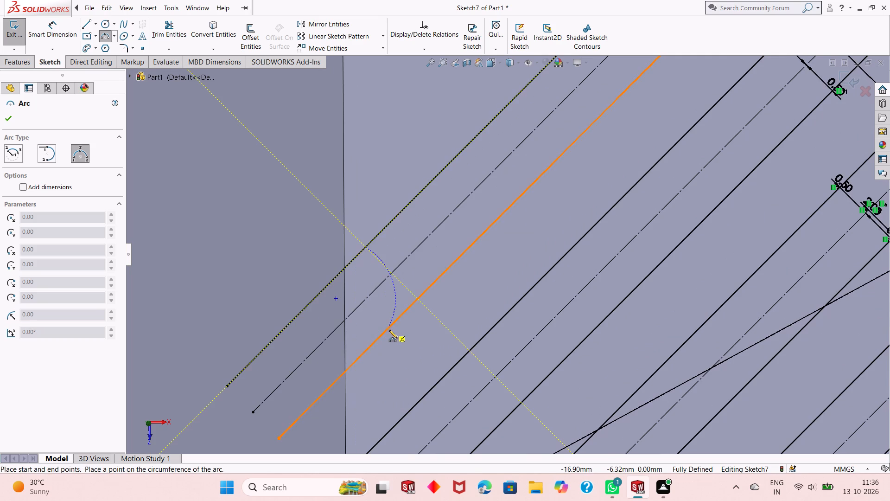
click(389, 330)
click(345, 318)
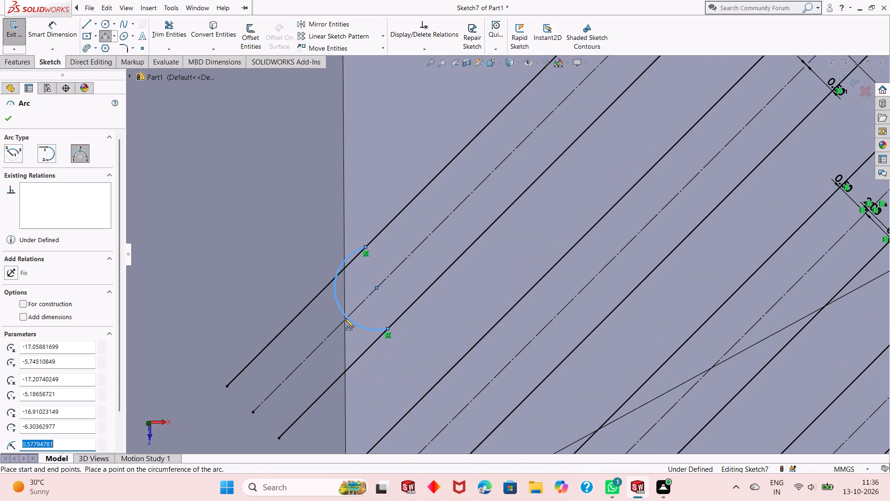
right_click(252, 260)
click(259, 268)
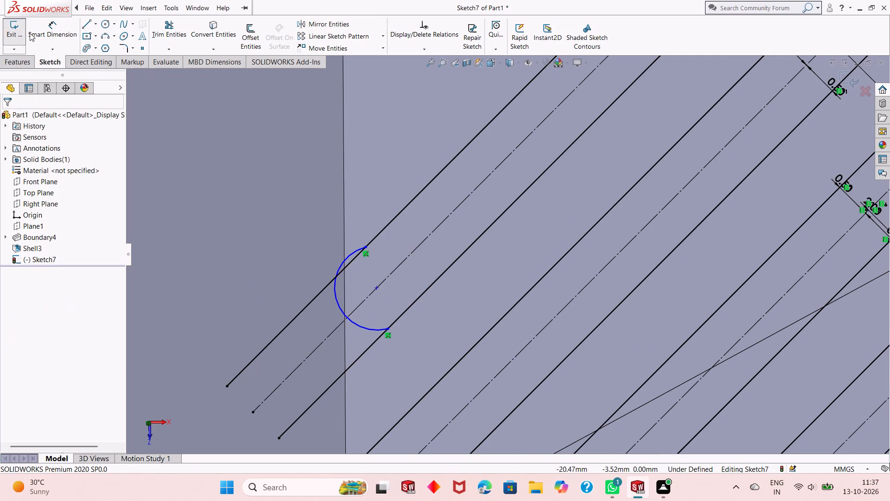
Dimension the fifth slot's outer end arc with a radius of 0.5 mm.
click(81, 43)
click(60, 37)
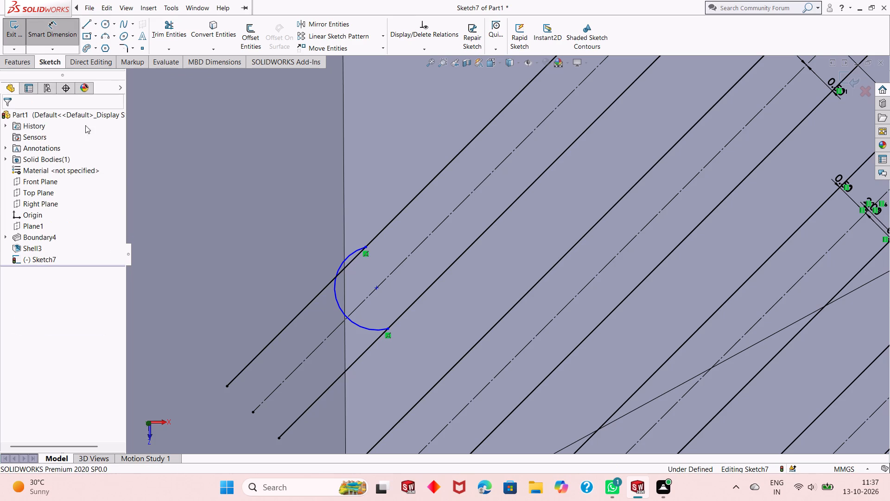
click(349, 314)
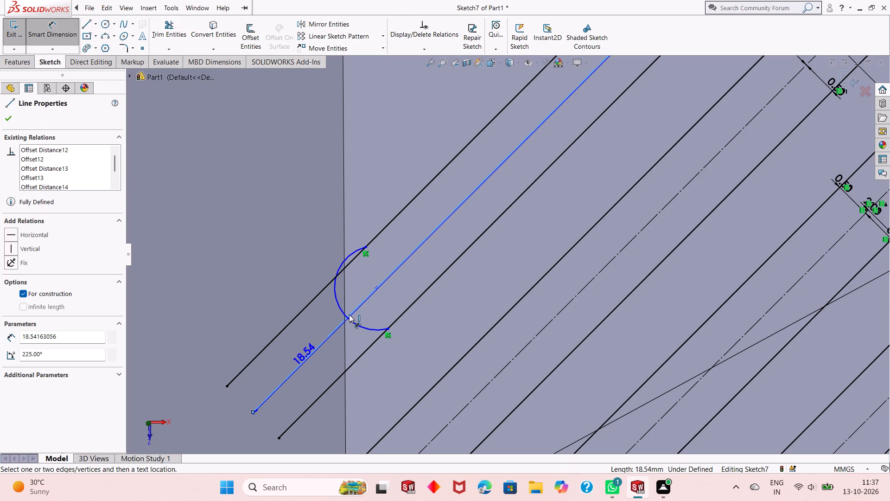
key(Escape)
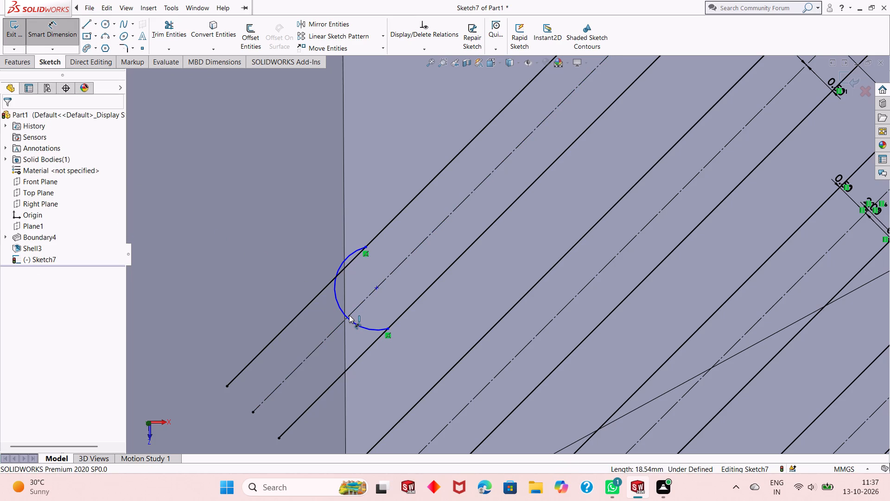
click(350, 321)
click(300, 394)
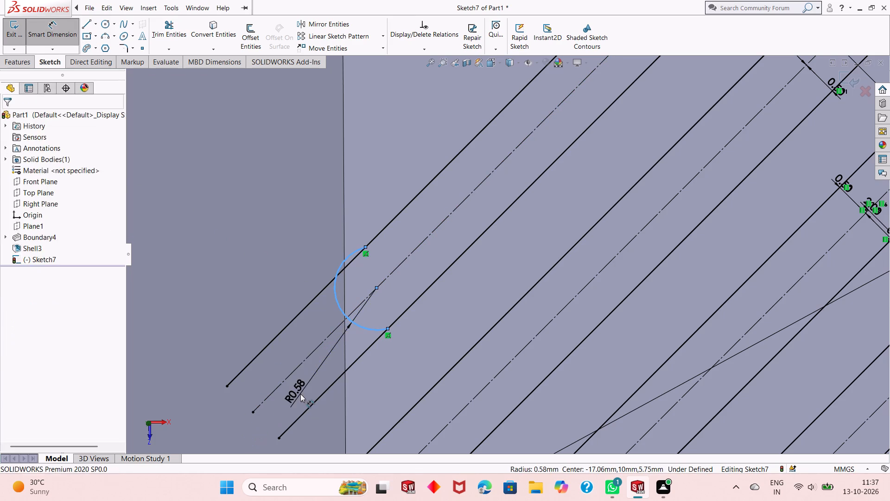
text(.5)
key(Return)
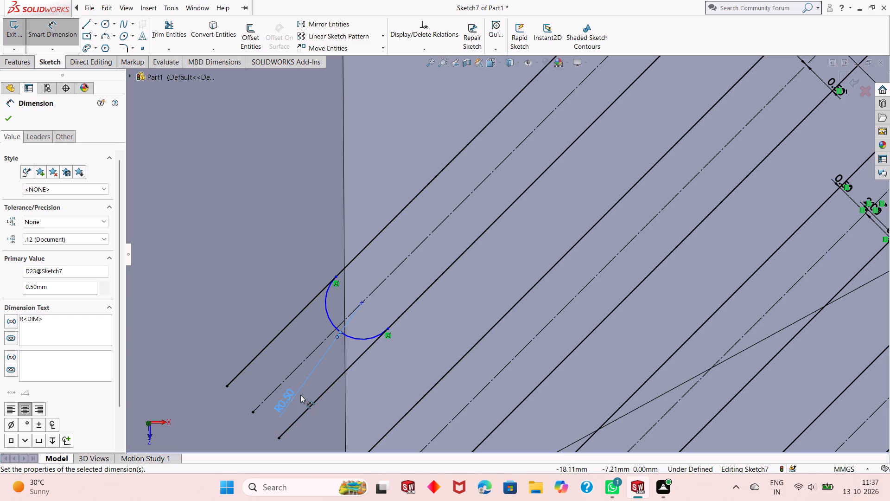
click(3, 116)
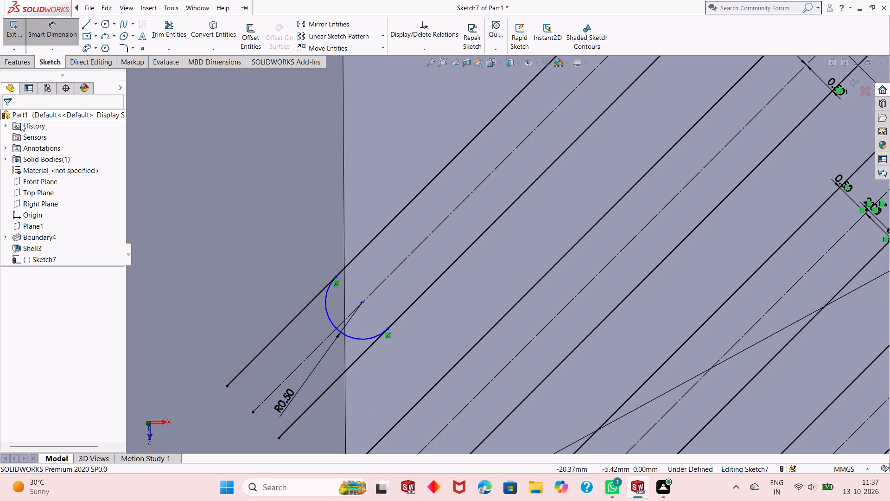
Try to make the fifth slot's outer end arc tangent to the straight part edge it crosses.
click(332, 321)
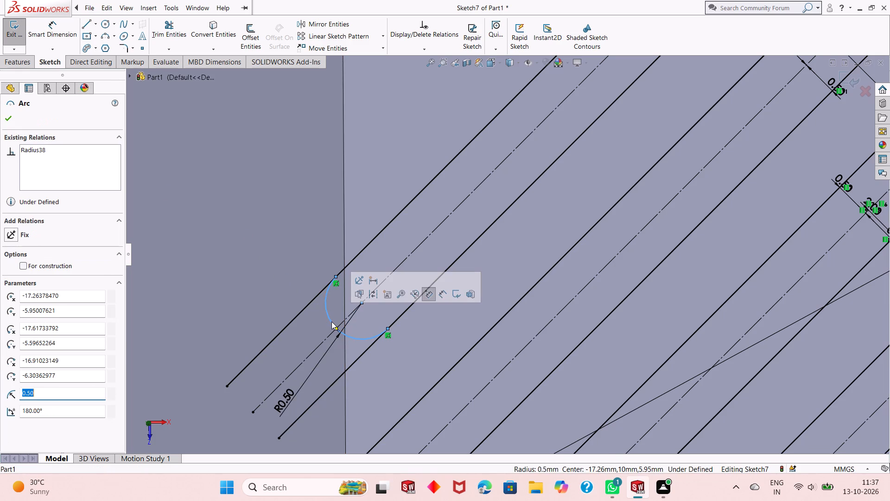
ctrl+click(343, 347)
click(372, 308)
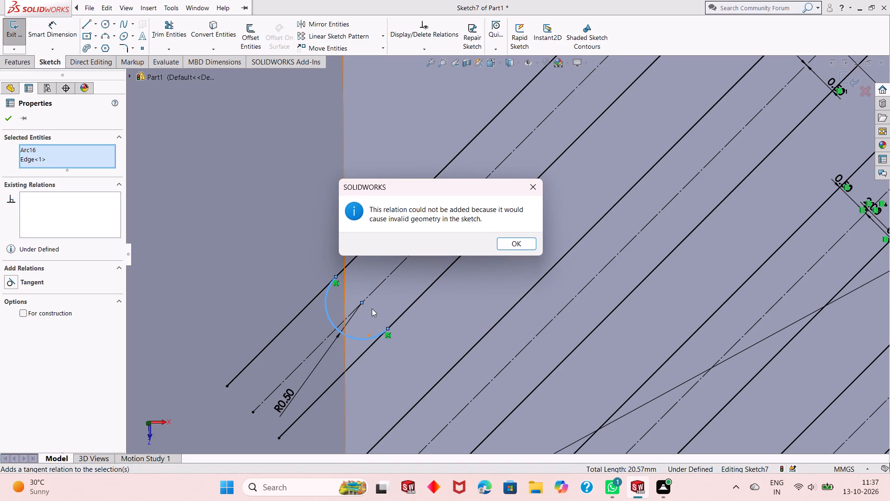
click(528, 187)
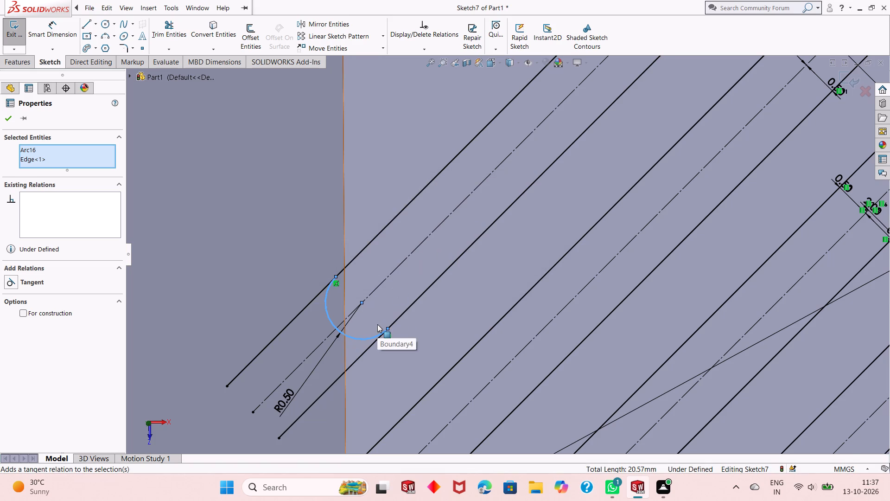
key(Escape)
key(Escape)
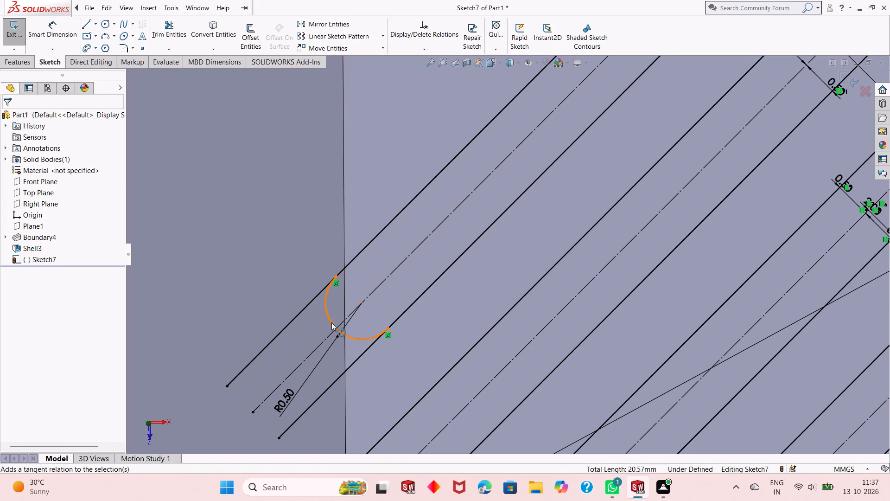
Make the fifth slot's outer end arc tangent to its side line farther from the fourth slot.
click(331, 324)
ctrl+click(355, 259)
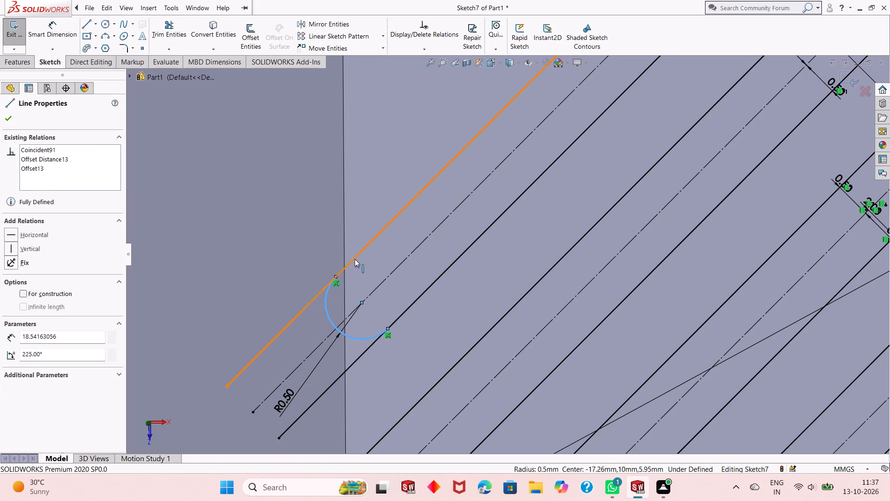
click(380, 211)
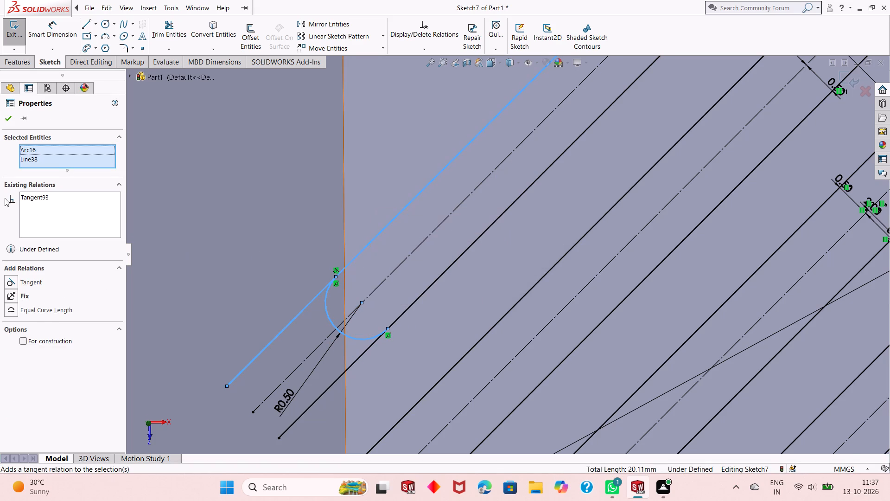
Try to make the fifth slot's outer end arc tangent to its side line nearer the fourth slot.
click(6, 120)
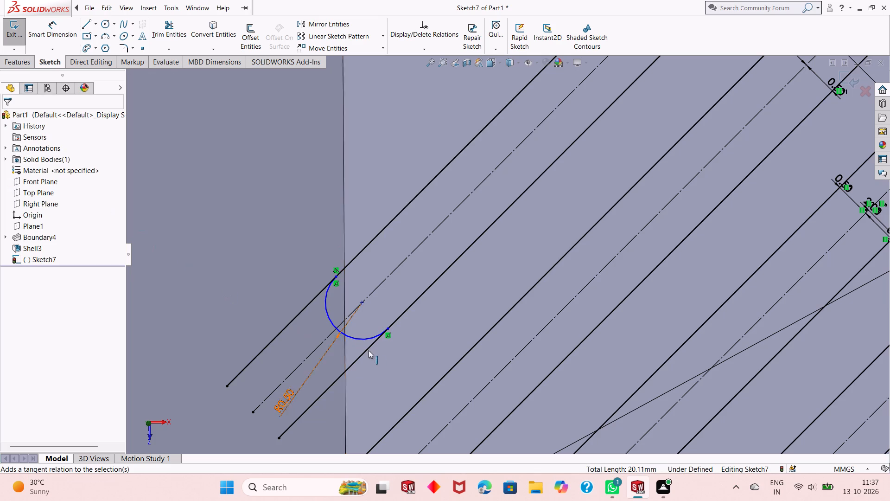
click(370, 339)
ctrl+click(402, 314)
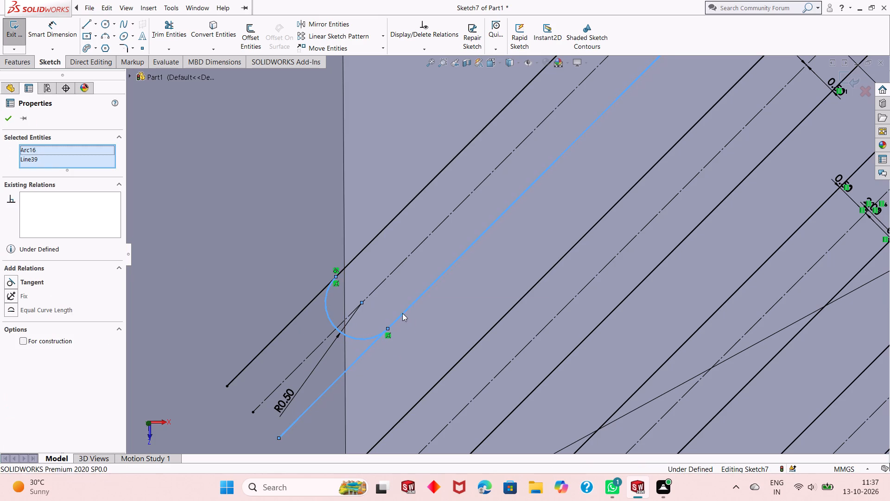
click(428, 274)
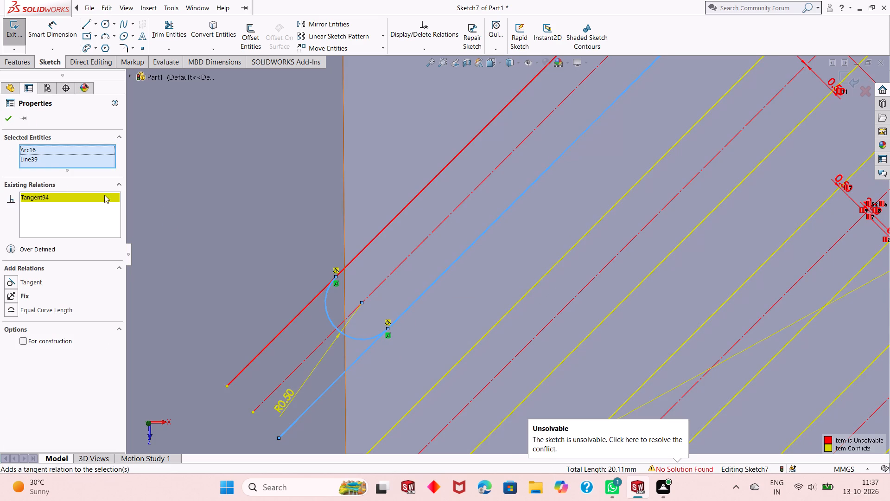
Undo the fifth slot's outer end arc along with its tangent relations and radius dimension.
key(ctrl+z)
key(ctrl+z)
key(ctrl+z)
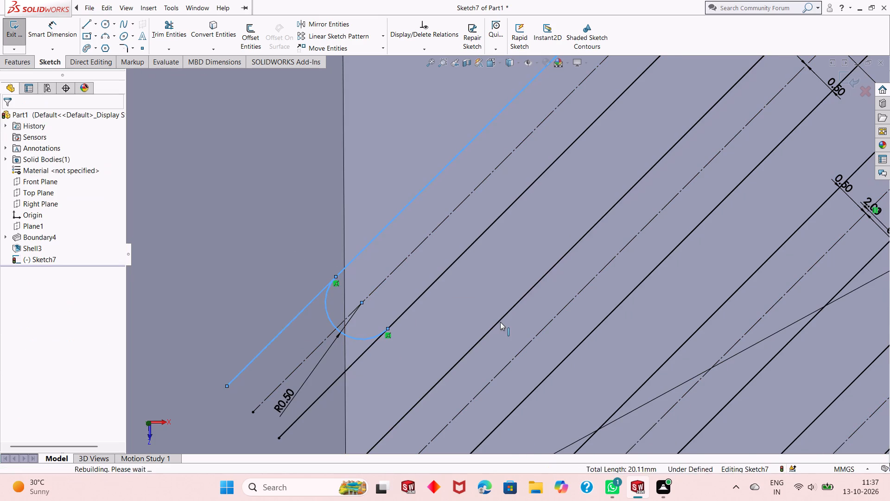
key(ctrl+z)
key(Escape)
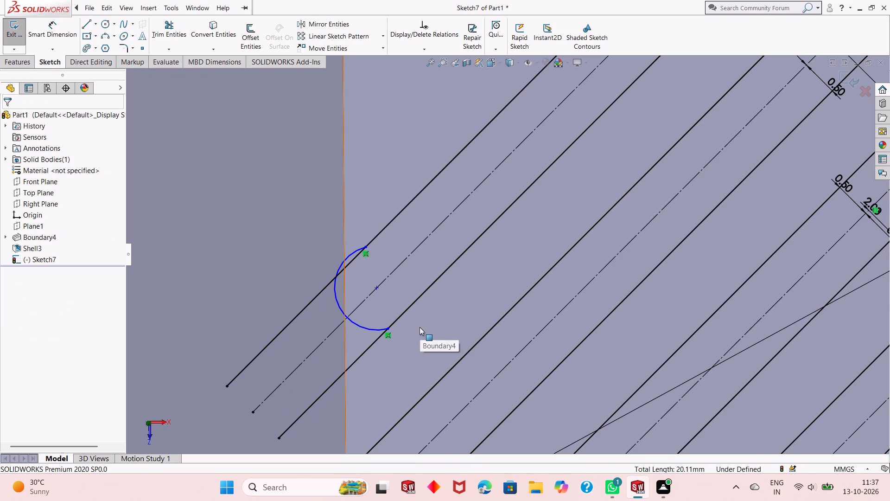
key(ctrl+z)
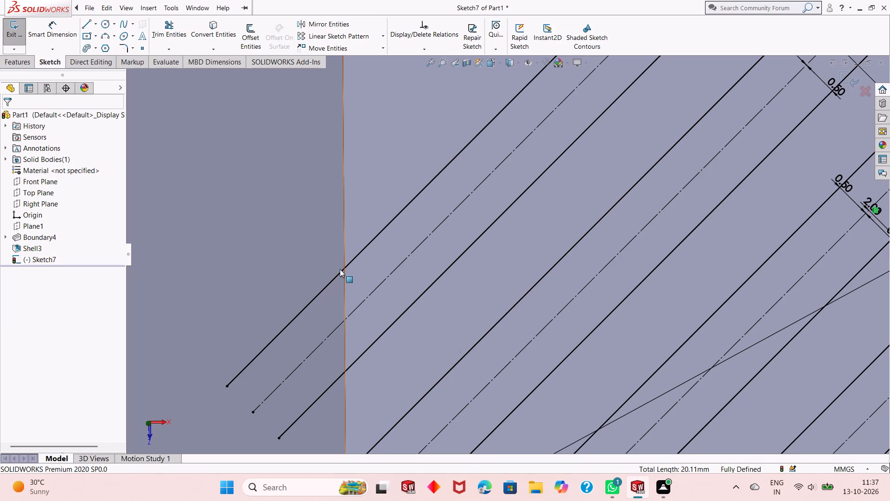
Draw a three-point arc of about 0.5 mm radius between the fifth slot's side lines just inside the part edge.
click(102, 38)
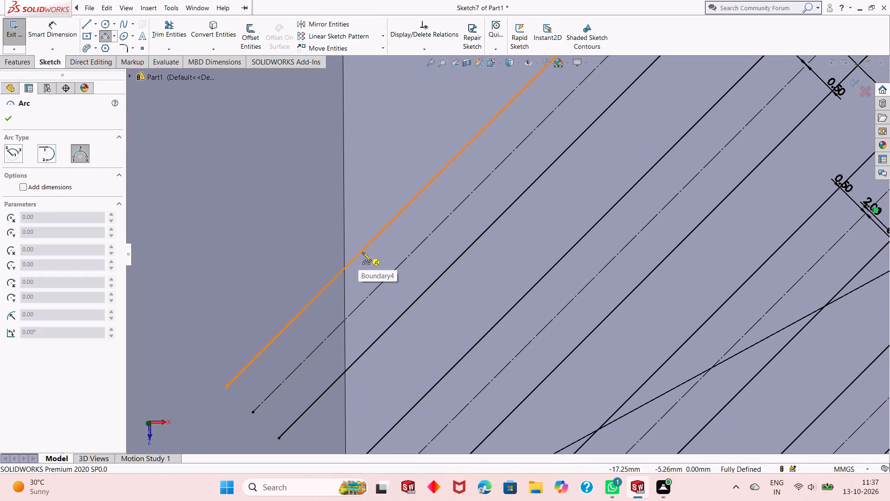
click(362, 251)
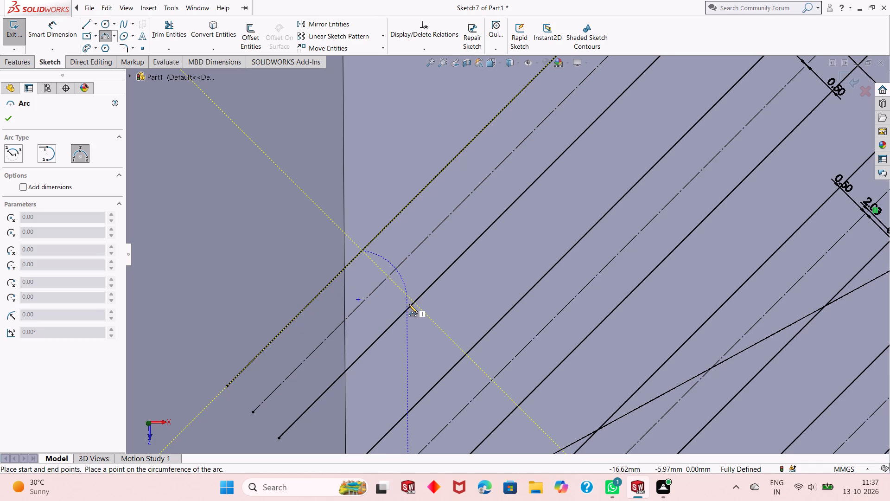
click(409, 305)
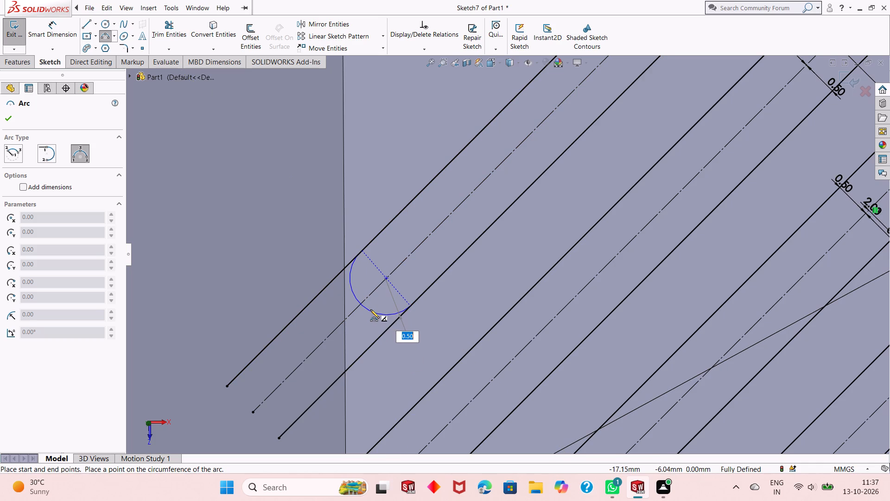
click(370, 311)
right_click(220, 218)
click(236, 228)
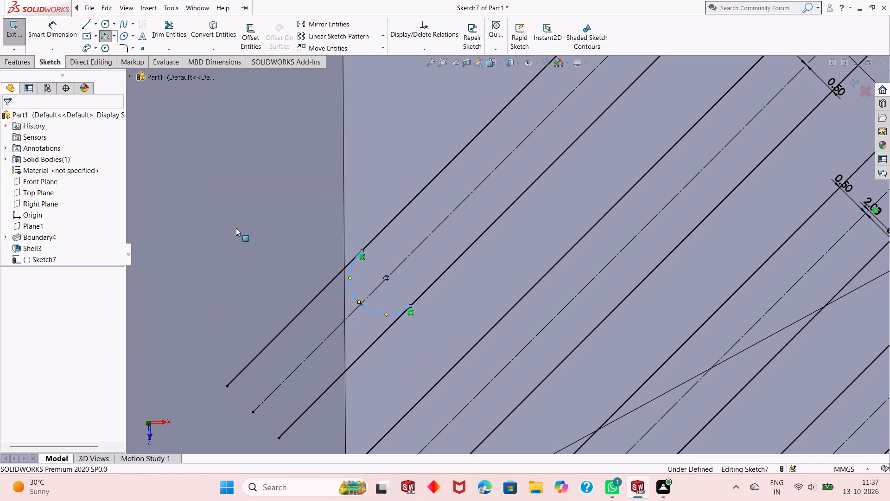
Dimension the fifth slot's outer end arc with a radius of 0.5 mm.
click(55, 25)
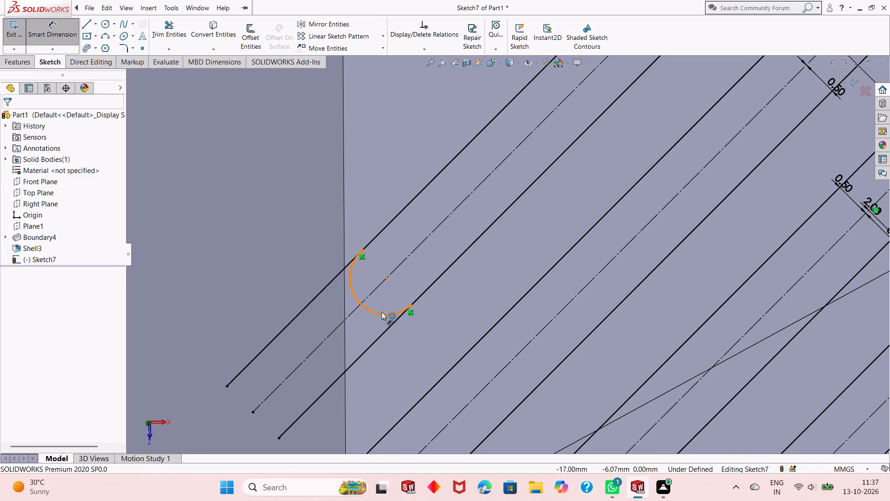
click(381, 312)
click(306, 369)
text(.5)
key(Return)
right_click(224, 215)
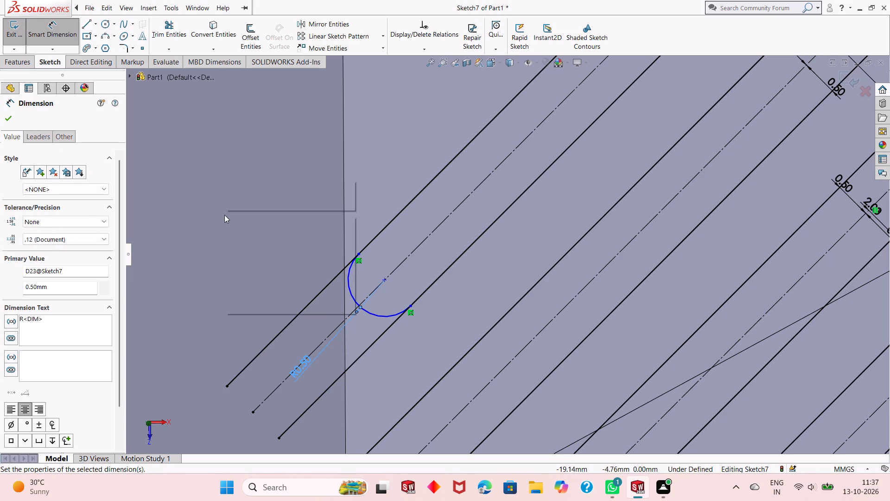
click(234, 247)
Make the fifth slot's outer end arc tangent to the adjacent straight part edge.
scroll(354, 283, up, 2)
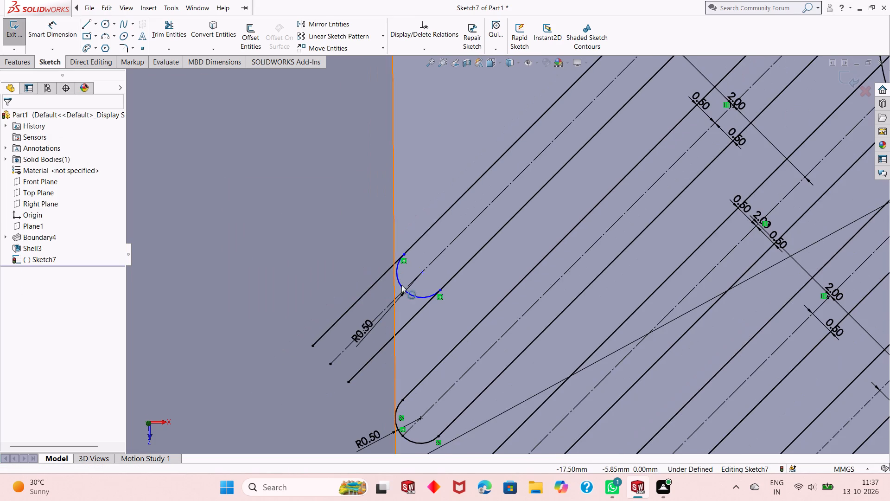
scroll(414, 286, down, 4)
click(413, 279)
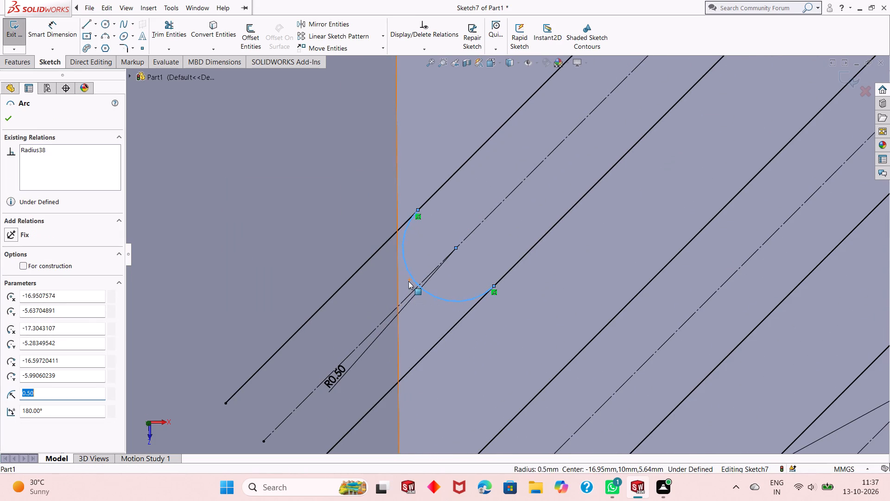
ctrl+click(398, 288)
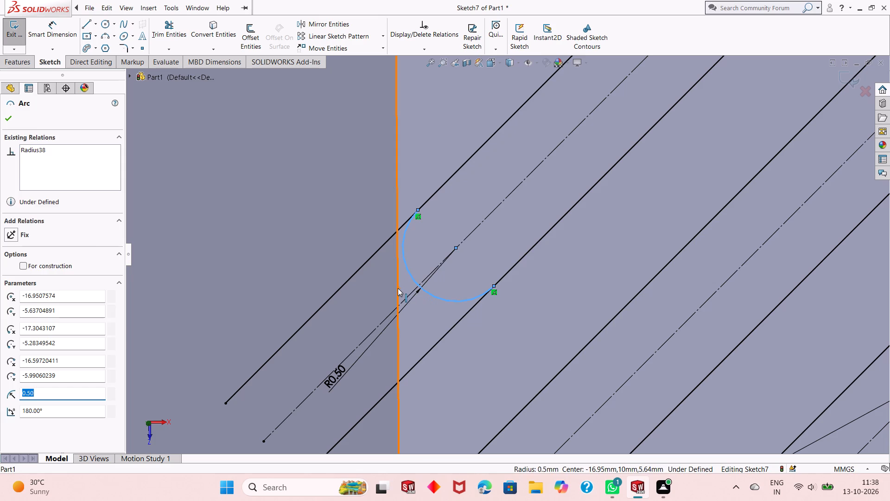
click(419, 250)
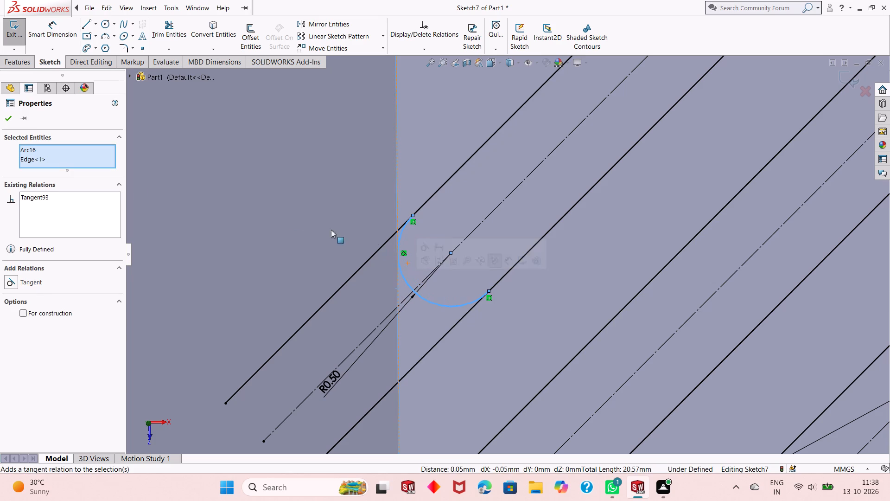
click(0, 116)
click(3, 116)
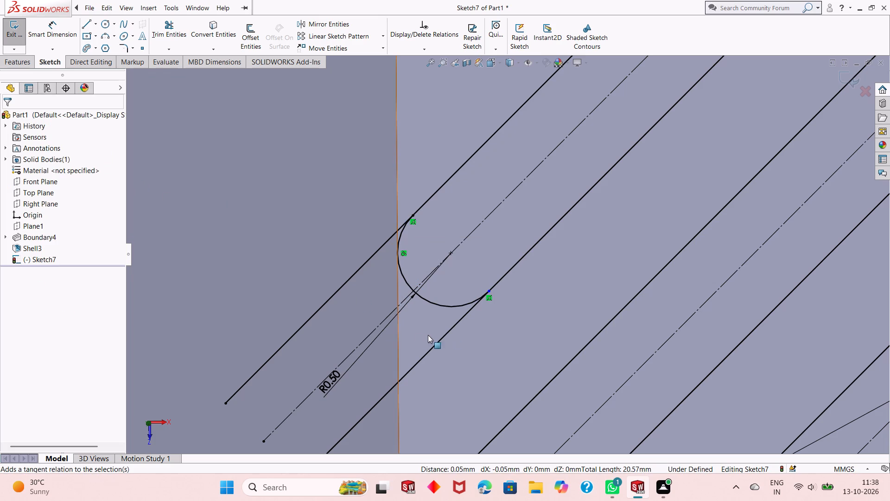
Make the fifth slot's outer end arc tangent to its side line nearer the fourth slot.
click(463, 308)
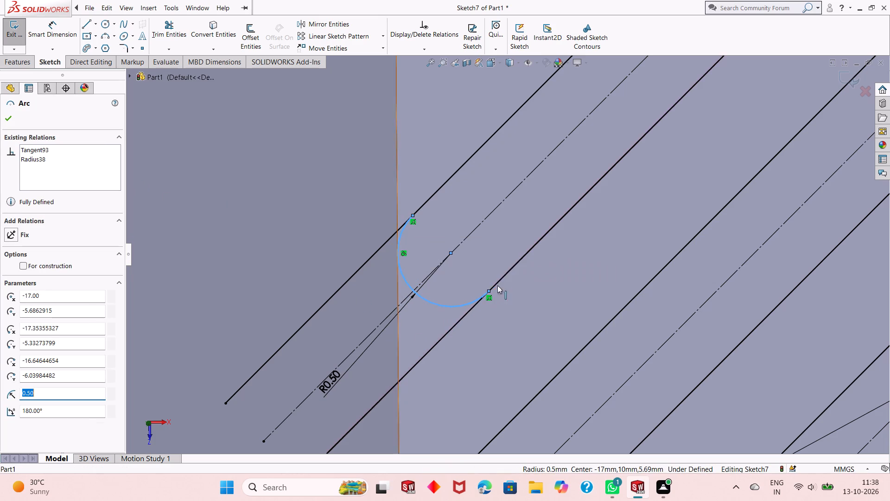
ctrl+click(501, 282)
click(533, 239)
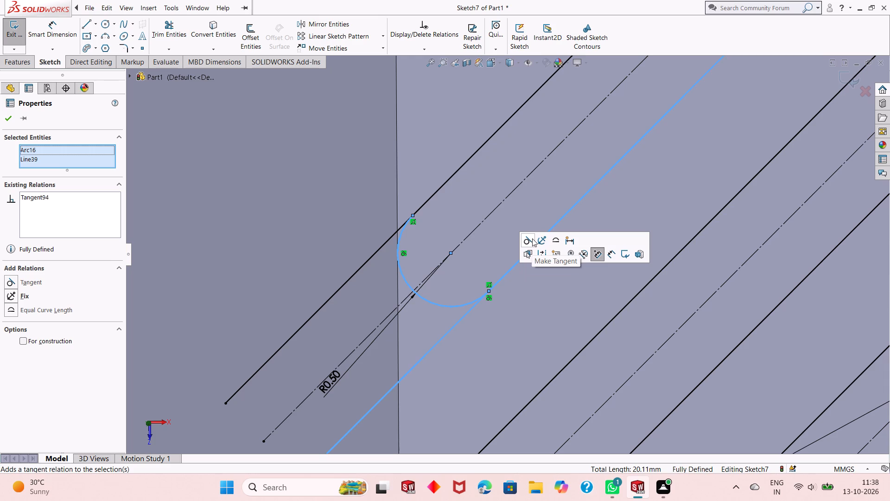
key(Escape)
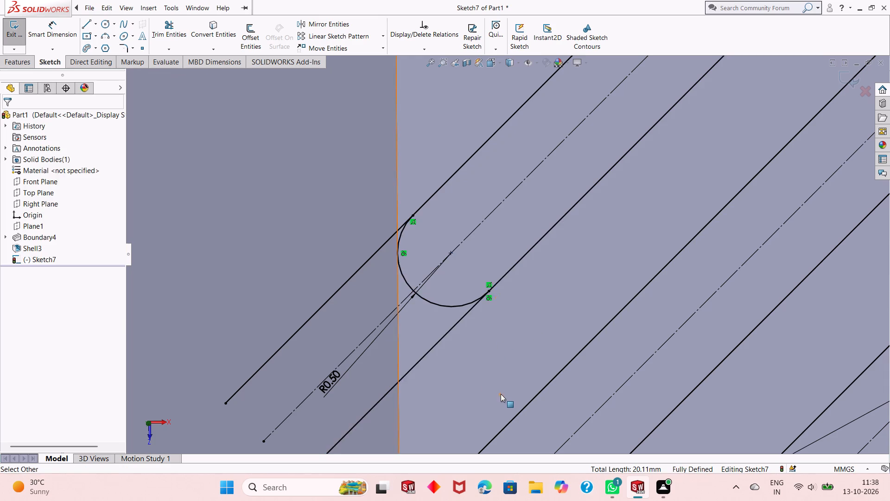
Trim both of the fifth slot's side lines where they extend beyond its outer end arc past the part edge.
scroll(477, 381, up, 2)
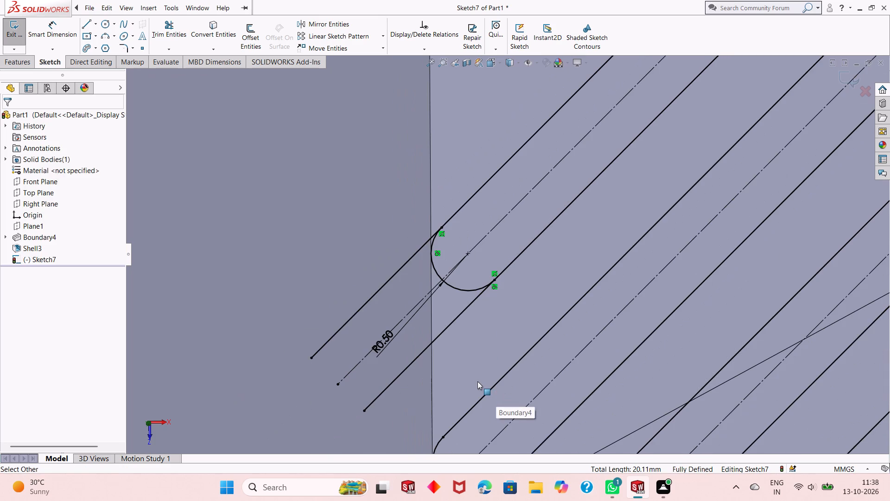
scroll(477, 381, up, 1)
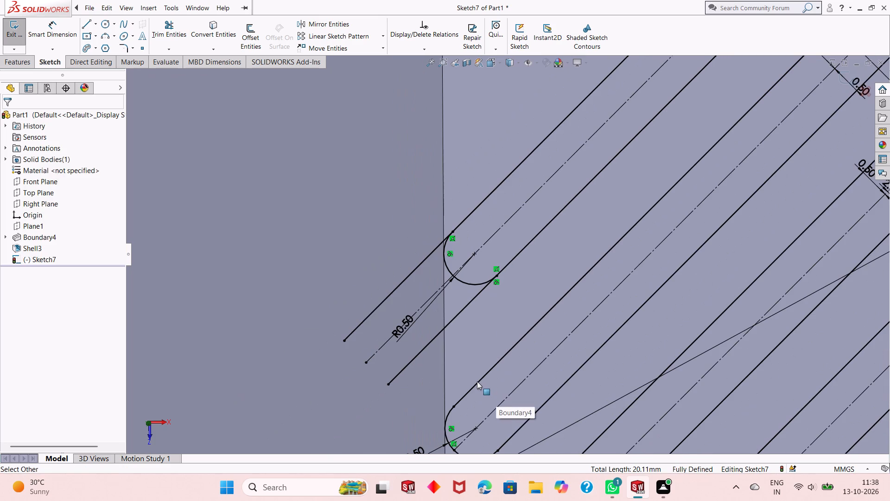
scroll(485, 237, down, 2)
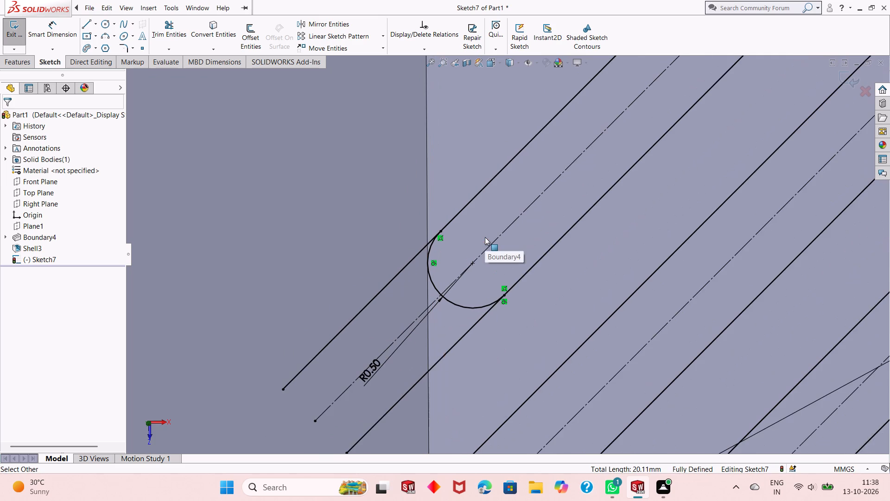
scroll(485, 237, down, 1)
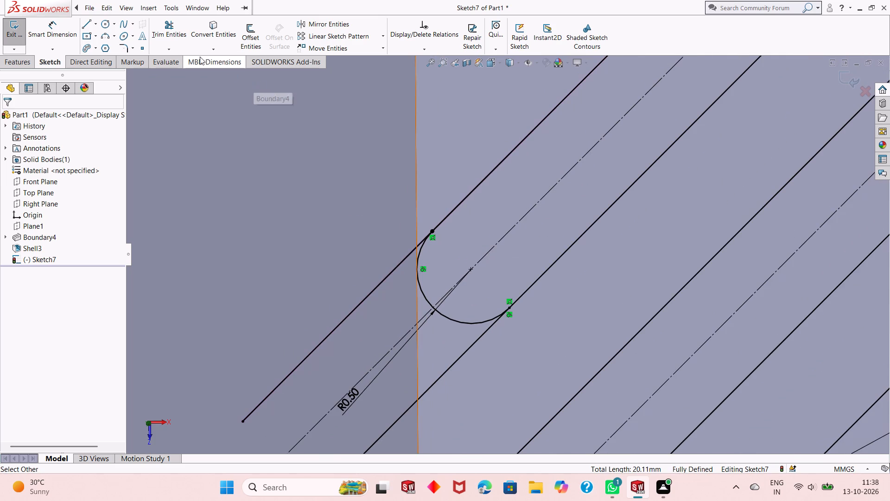
click(163, 32)
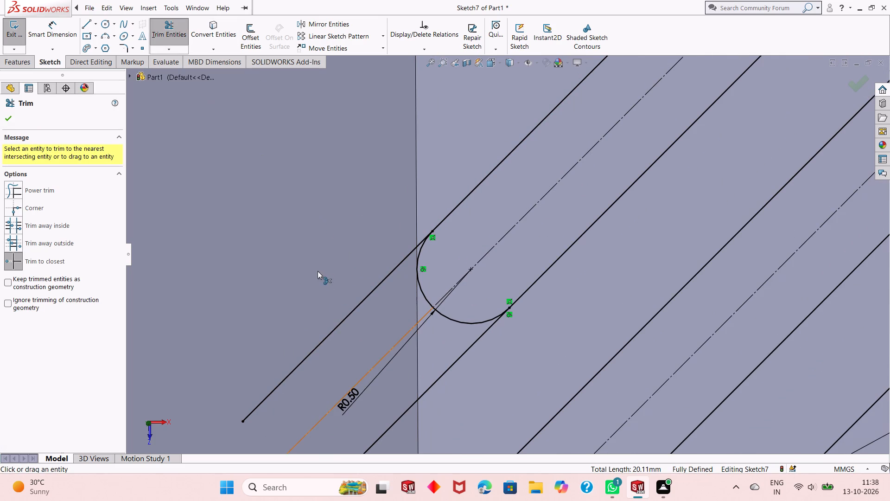
click(321, 343)
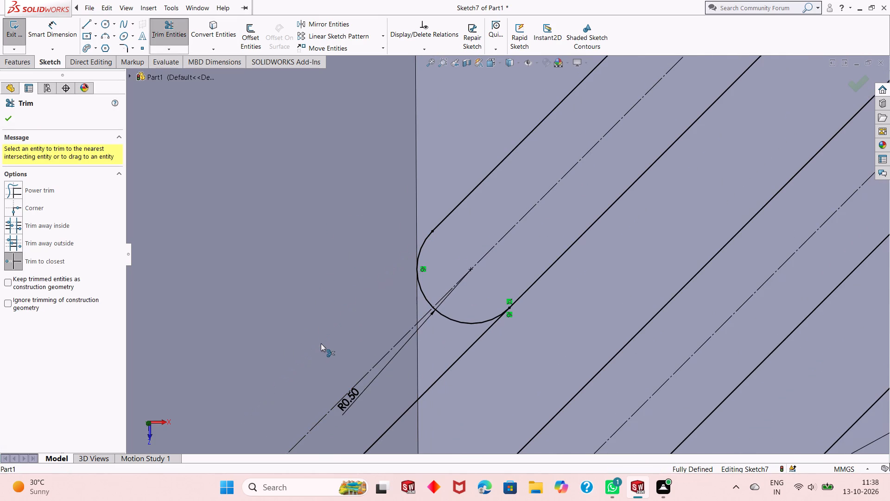
click(381, 439)
scroll(419, 360, up, 6)
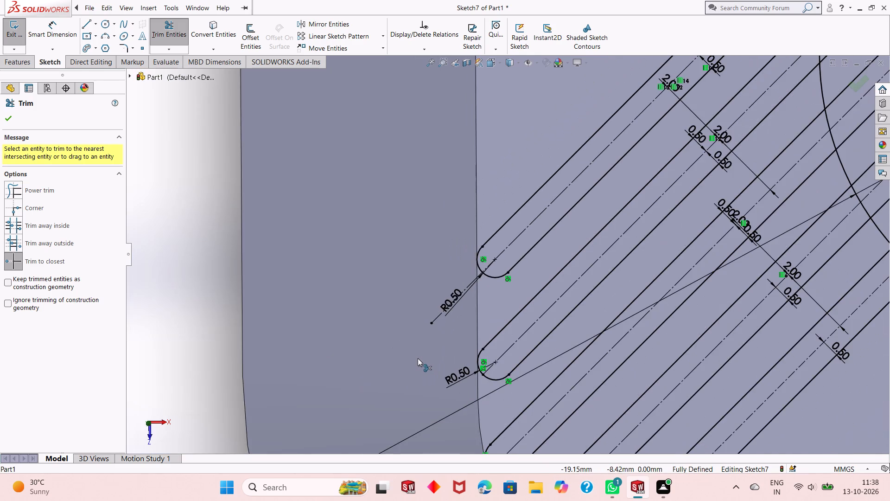
scroll(418, 358, up, 4)
scroll(497, 239, up, 2)
scroll(689, 66, down, 3)
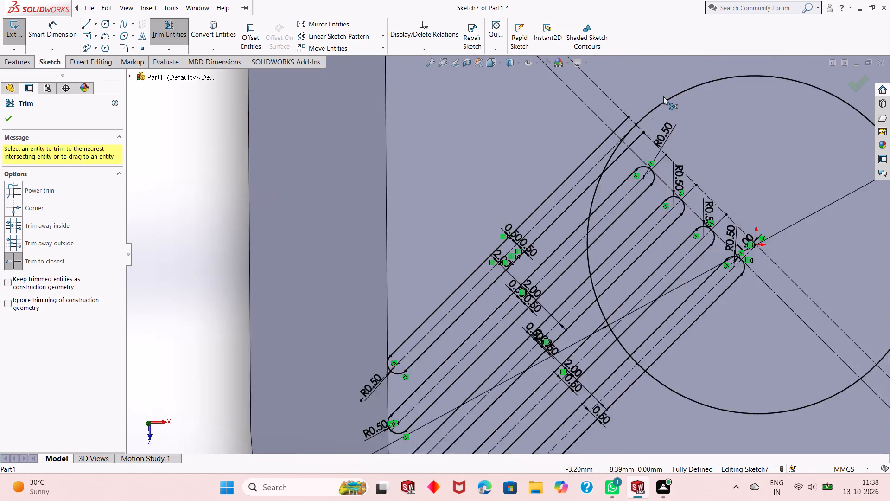
scroll(647, 119, down, 3)
right_click(407, 155)
click(428, 183)
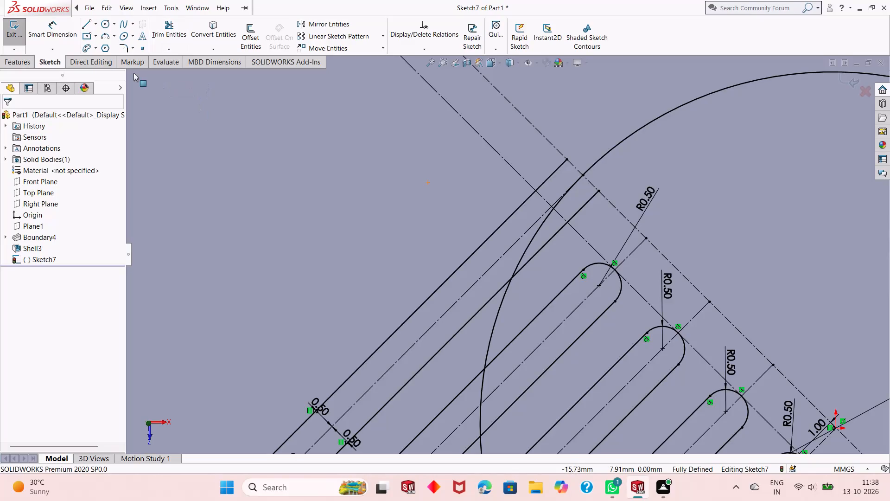
Draw a three-point arc of about 0.51 mm radius between the fifth slot's side lines, reaching the inner diagonal construction line.
click(106, 36)
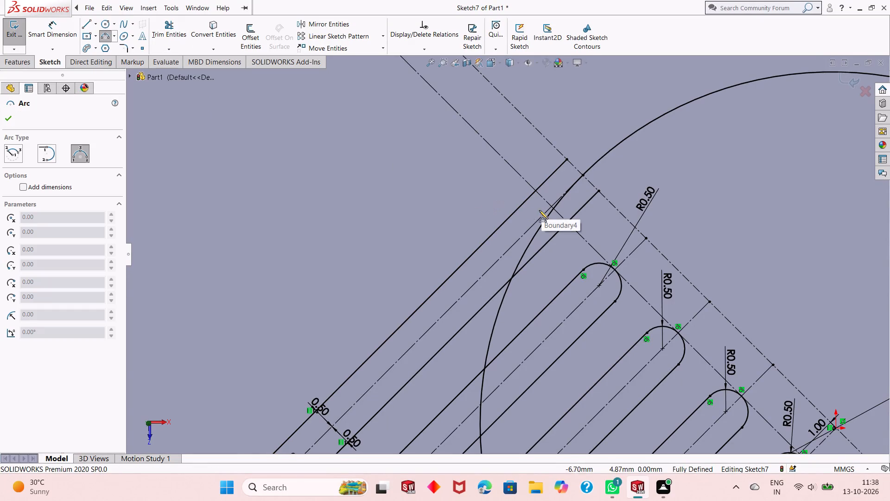
scroll(568, 205, down, 4)
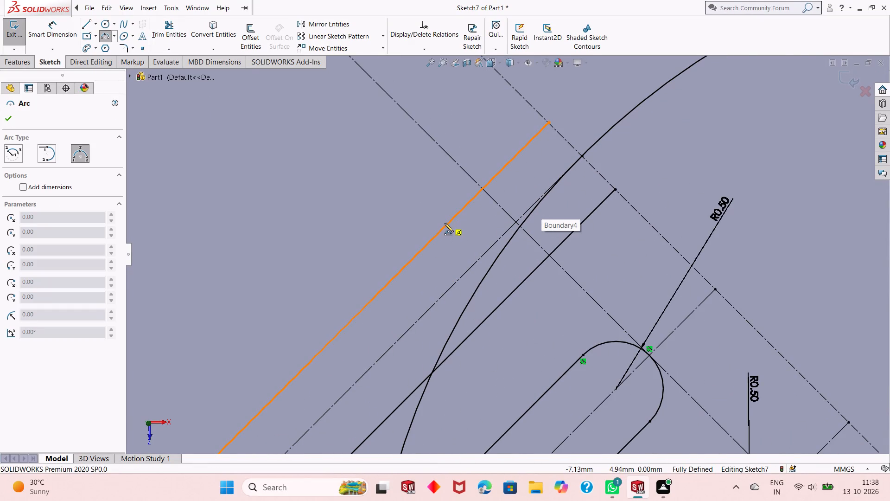
click(444, 229)
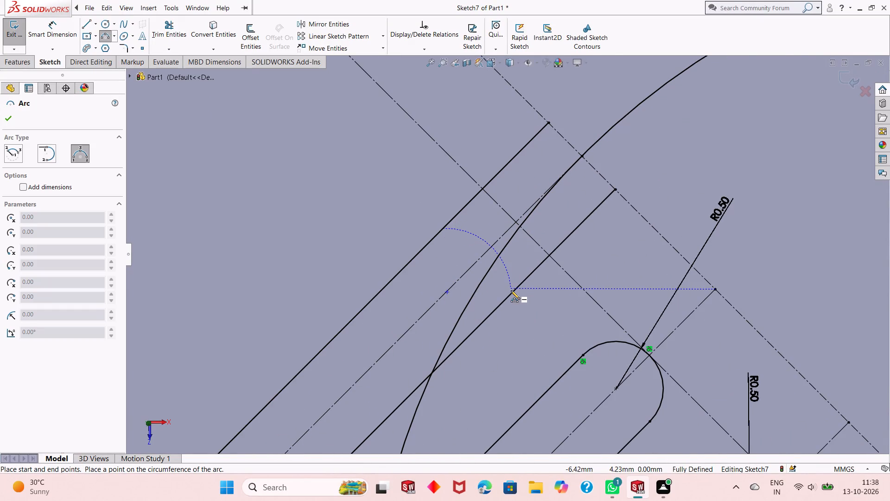
click(511, 293)
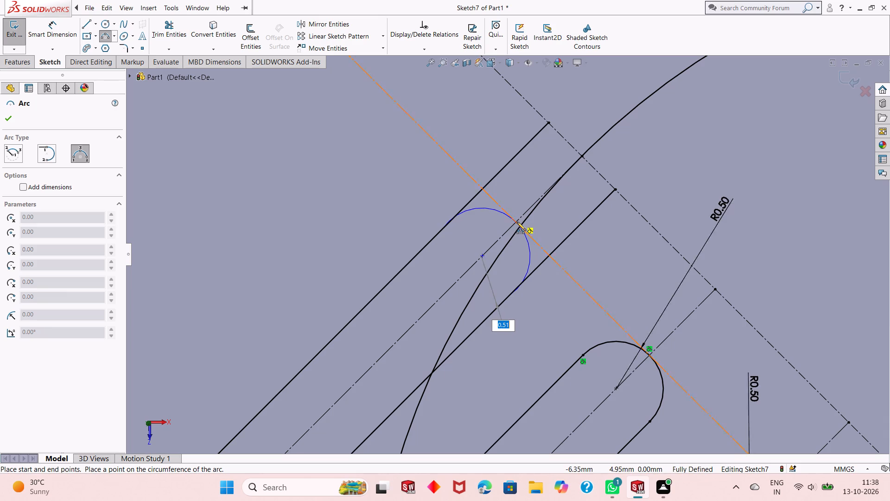
click(517, 222)
right_click(324, 181)
click(335, 186)
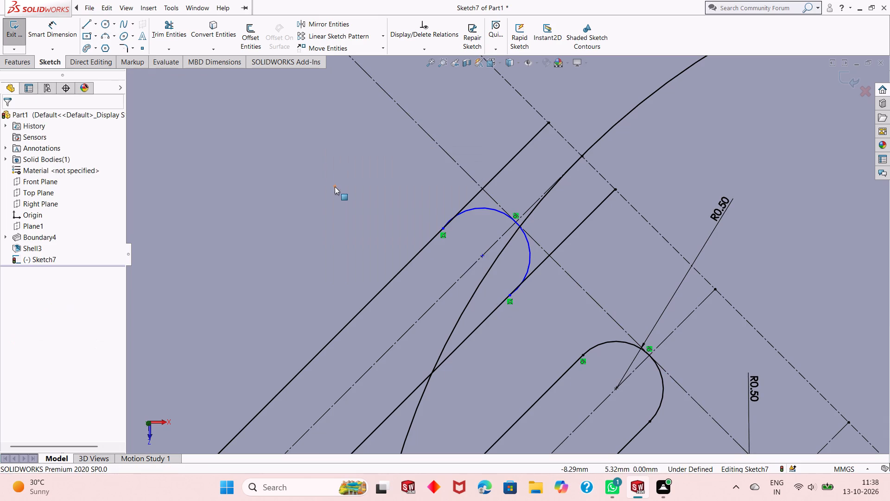
Dimension the radius of the fifth slot's inner end arc as 0.5 mm.
click(65, 39)
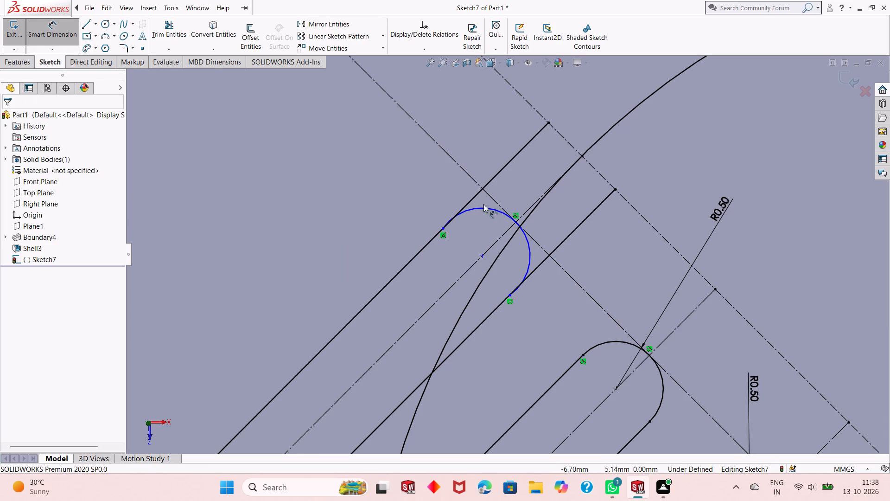
click(481, 207)
click(499, 126)
text(.5)
key(Return)
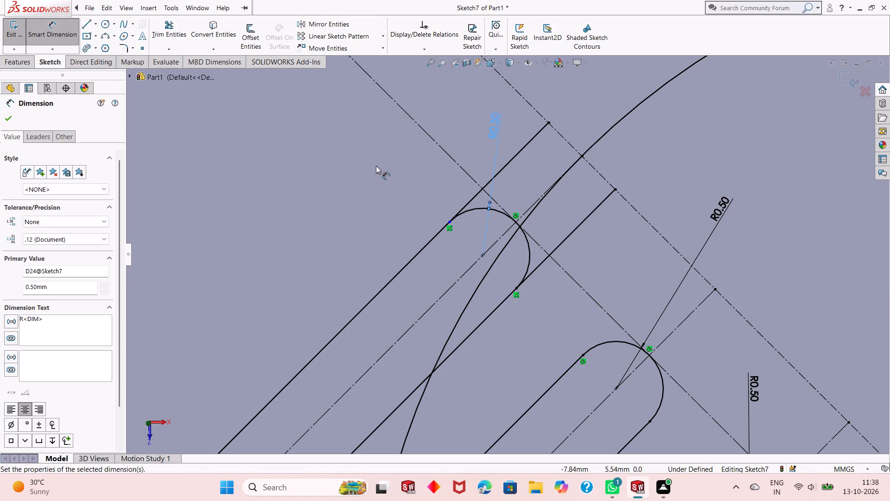
right_click(375, 164)
click(384, 190)
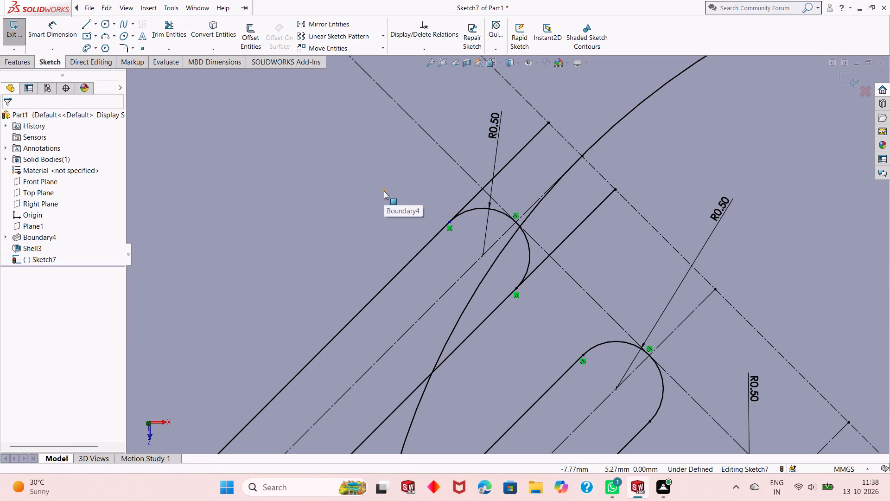
Make the fifth slot's inner end arc tangent to its side line farther from the fourth slot.
click(465, 212)
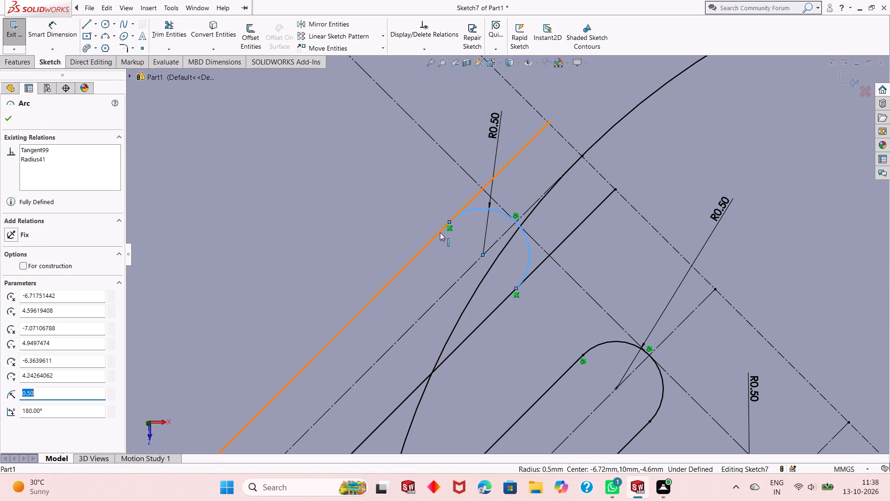
ctrl+click(439, 233)
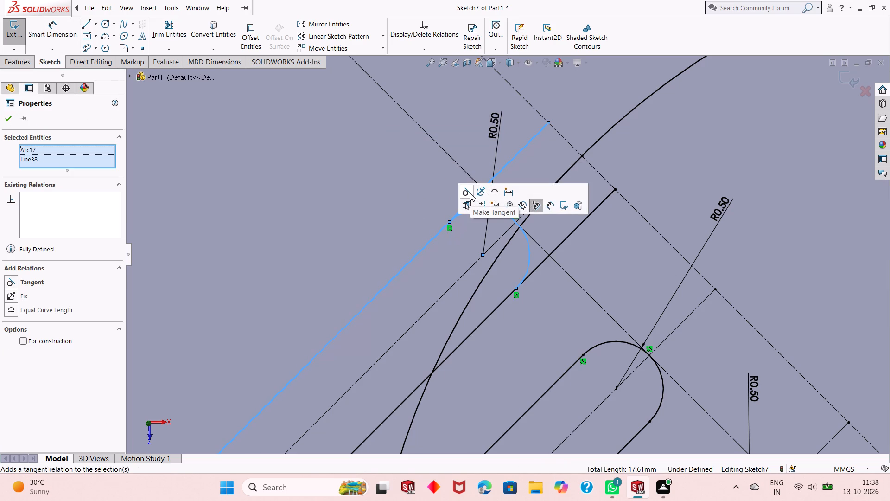
click(470, 193)
click(9, 121)
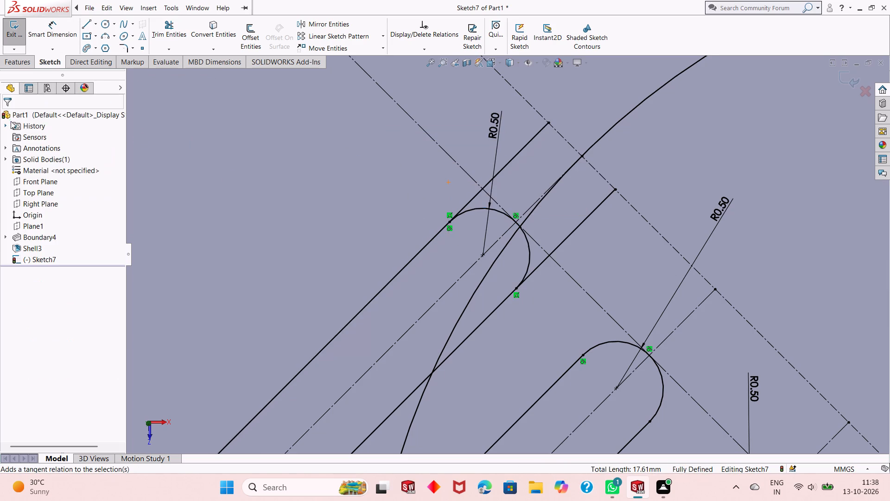
Trim both of the fifth slot's side lines where they extend beyond its inner end arc.
click(165, 35)
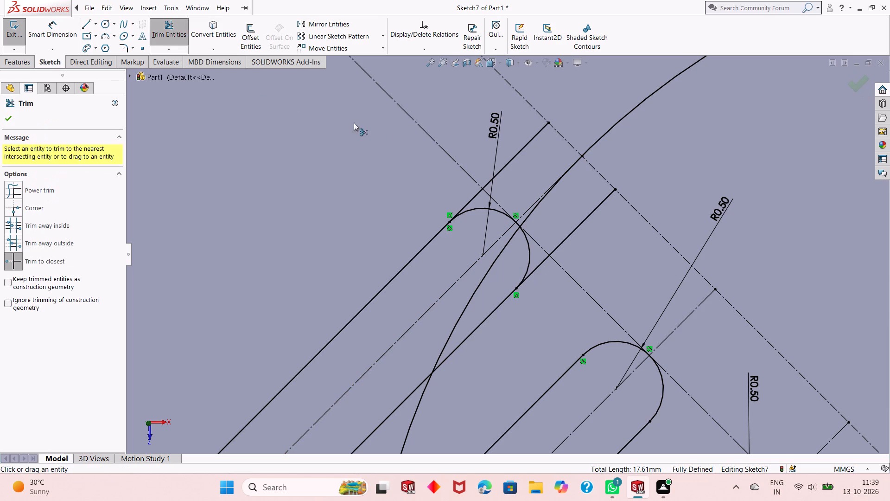
click(515, 155)
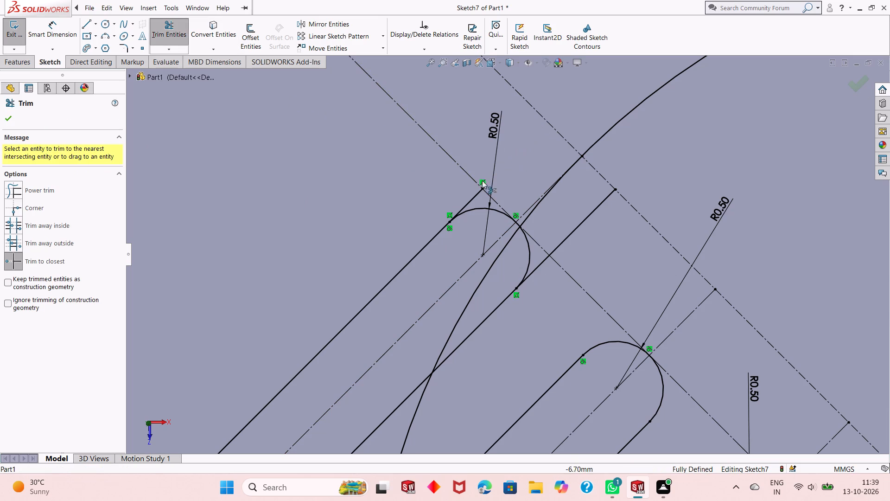
click(467, 205)
click(565, 243)
click(566, 238)
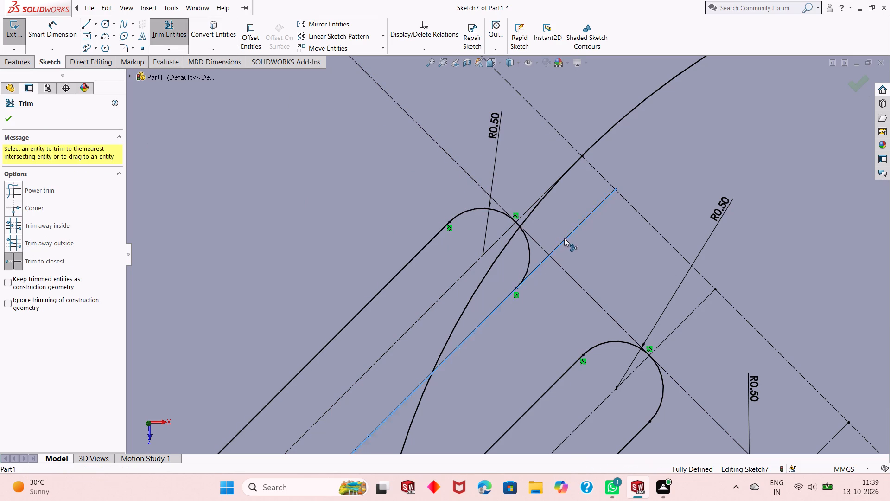
click(537, 270)
scroll(534, 266, down, 3)
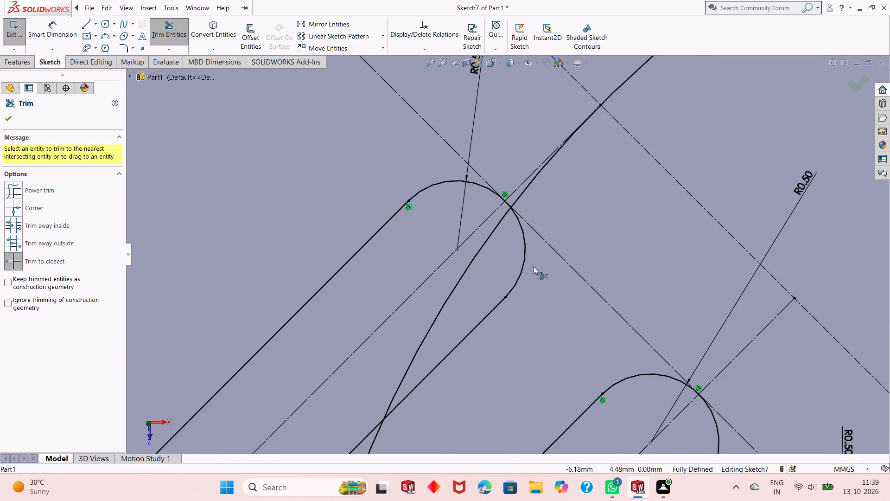
scroll(534, 266, up, 17)
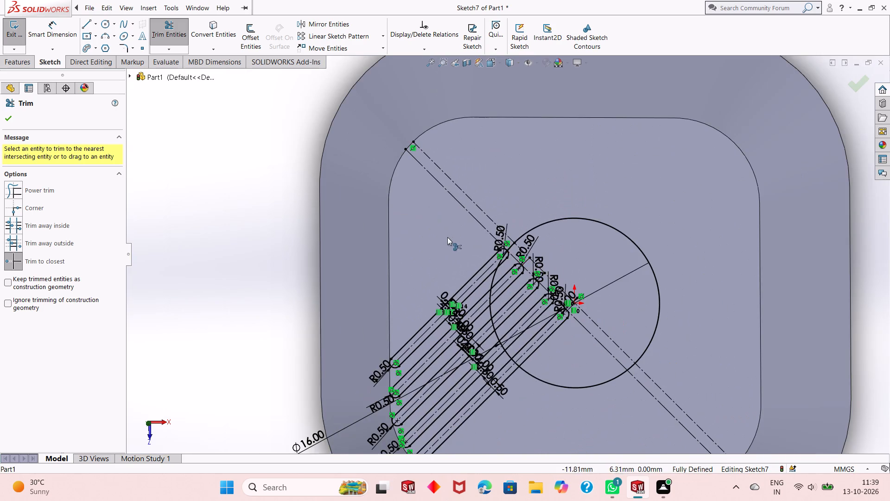
scroll(445, 250, down, 3)
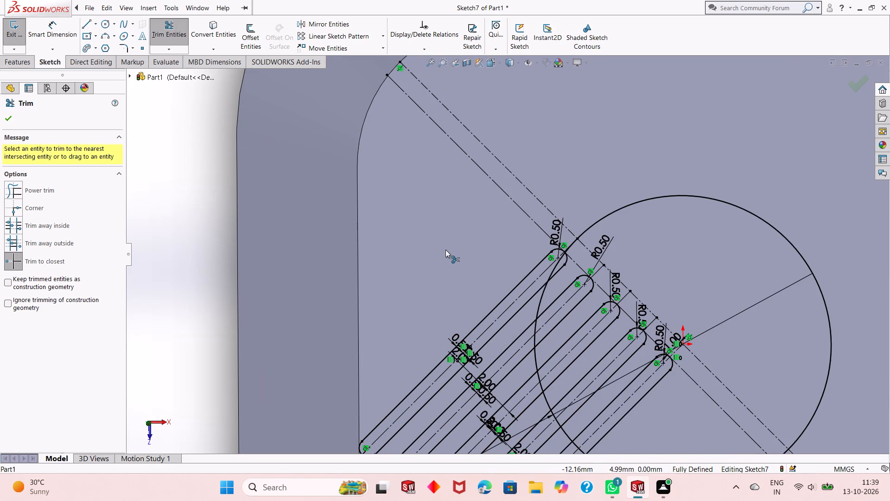
right_click(159, 162)
click(180, 190)
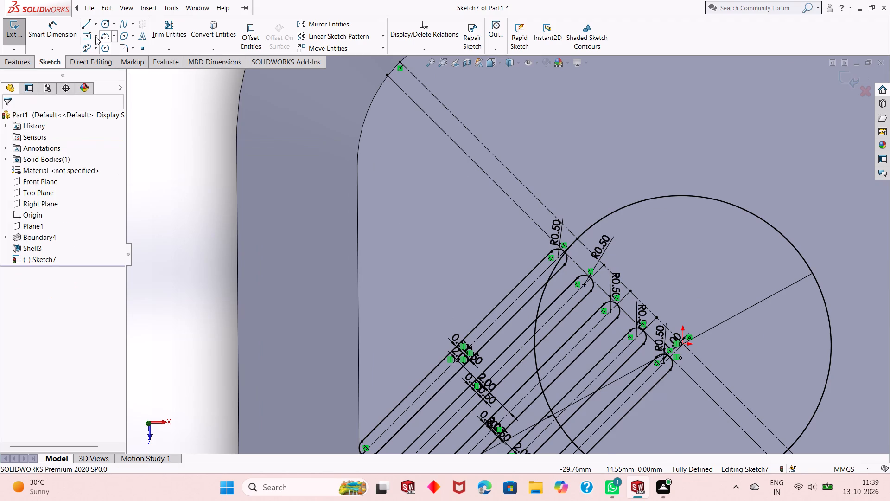
Offset the fifth slot's centreline 2 mm in one direction only, away from the fourth slot.
click(251, 29)
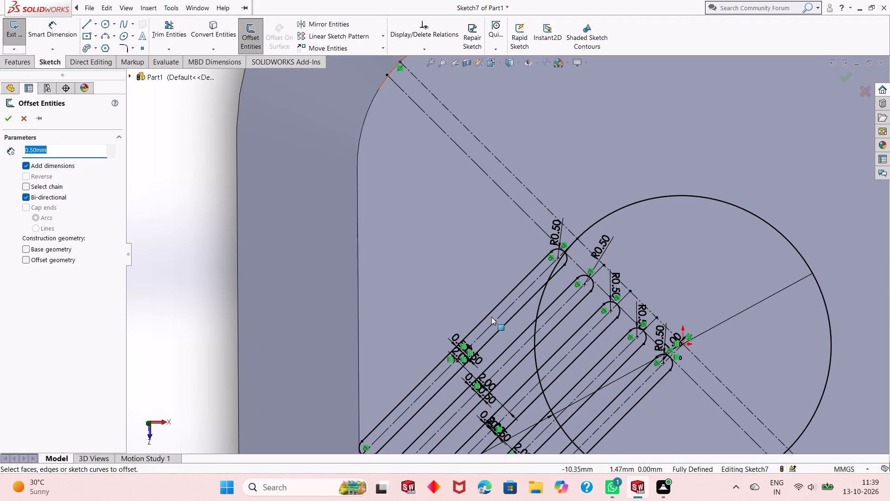
click(495, 323)
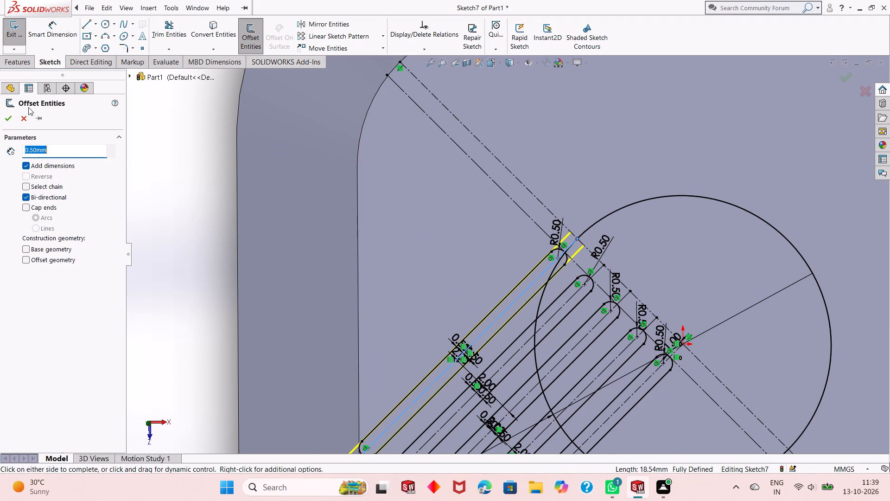
key(2)
key(Return)
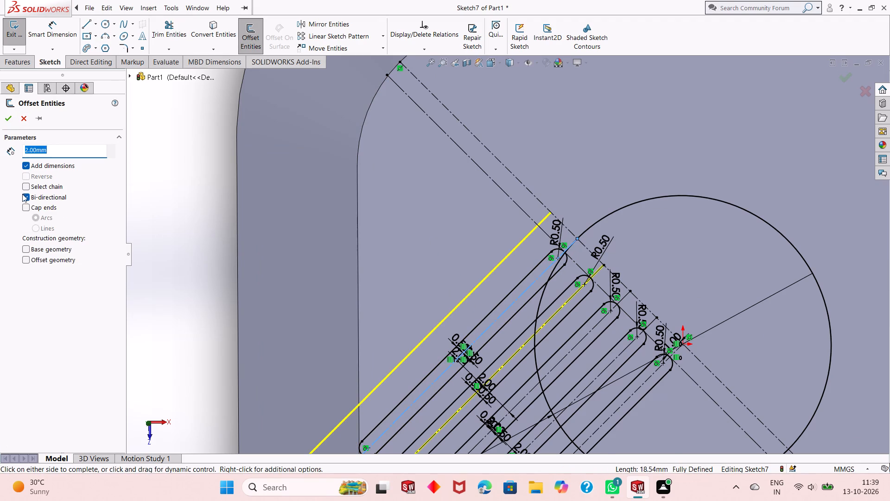
click(22, 193)
click(11, 122)
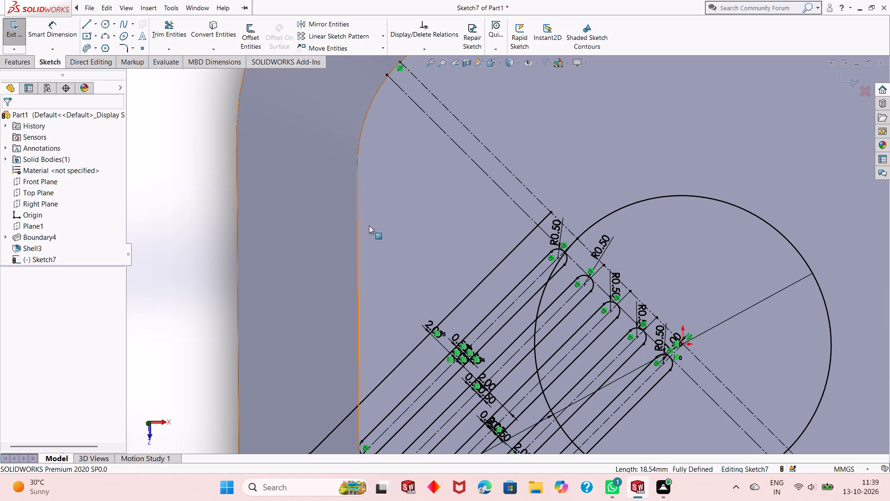
Convert the new 2 mm offset line into construction geometry as the sixth slot's centreline.
click(470, 292)
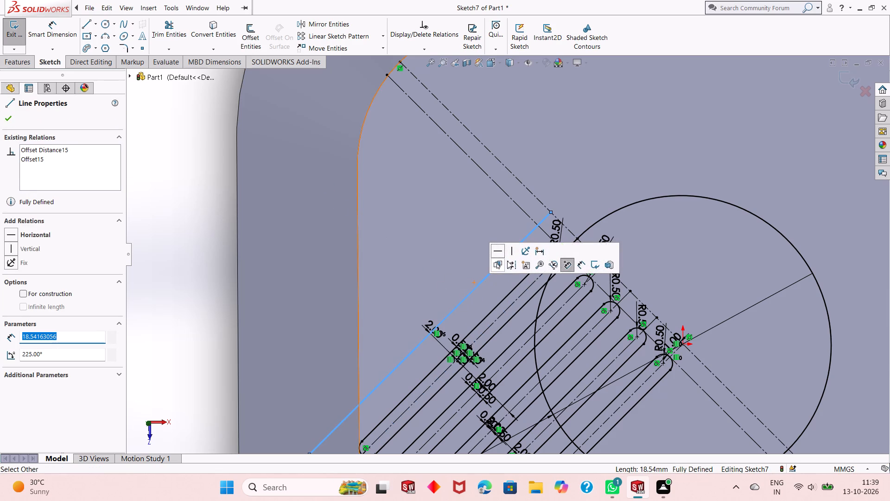
click(509, 261)
click(496, 268)
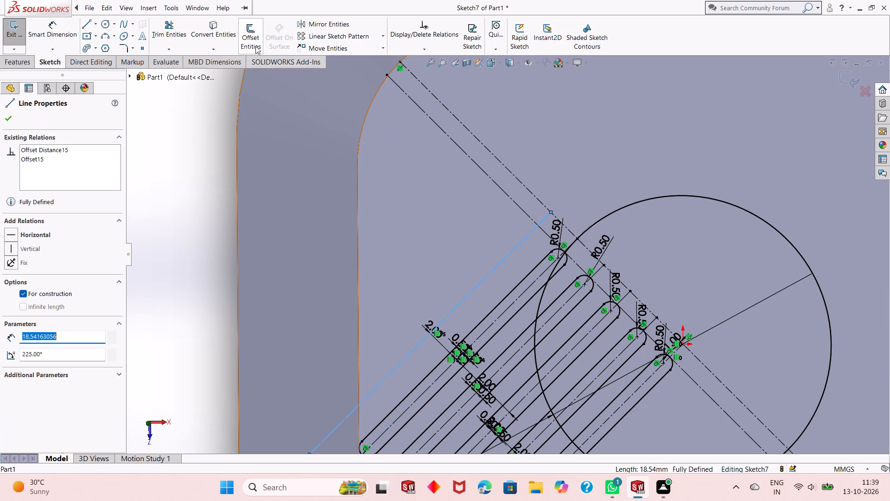
Offset the sixth slot's centreline 0.5 mm bi-directionally to form its two side lines.
click(253, 42)
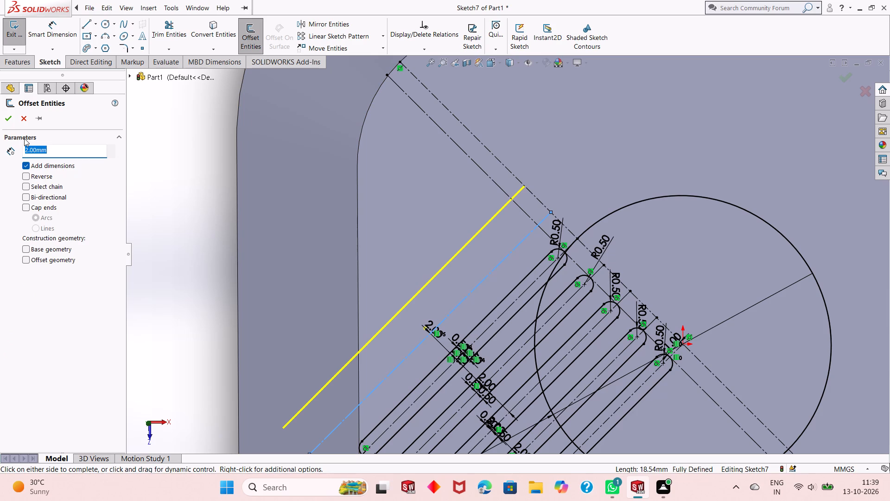
text(.5)
key(Return)
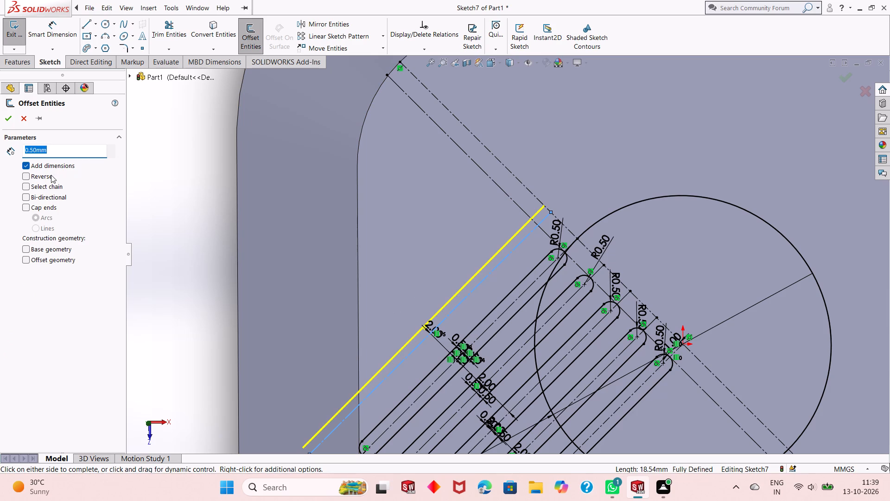
click(45, 198)
click(10, 119)
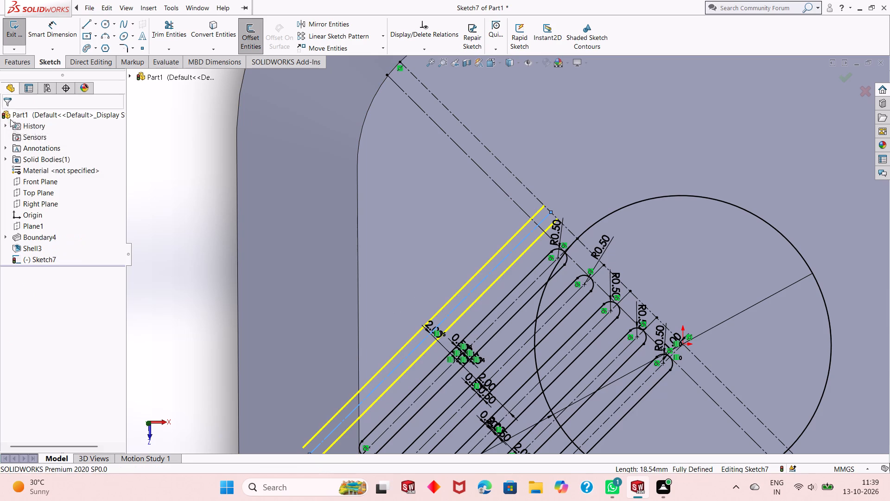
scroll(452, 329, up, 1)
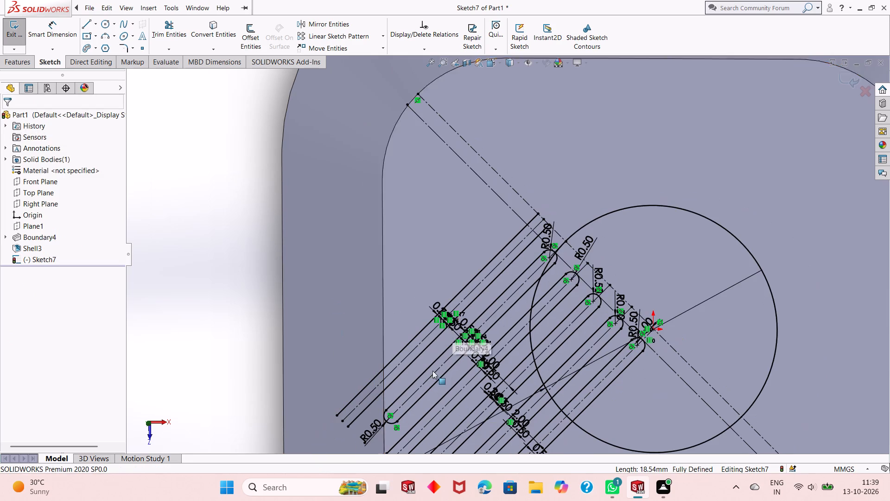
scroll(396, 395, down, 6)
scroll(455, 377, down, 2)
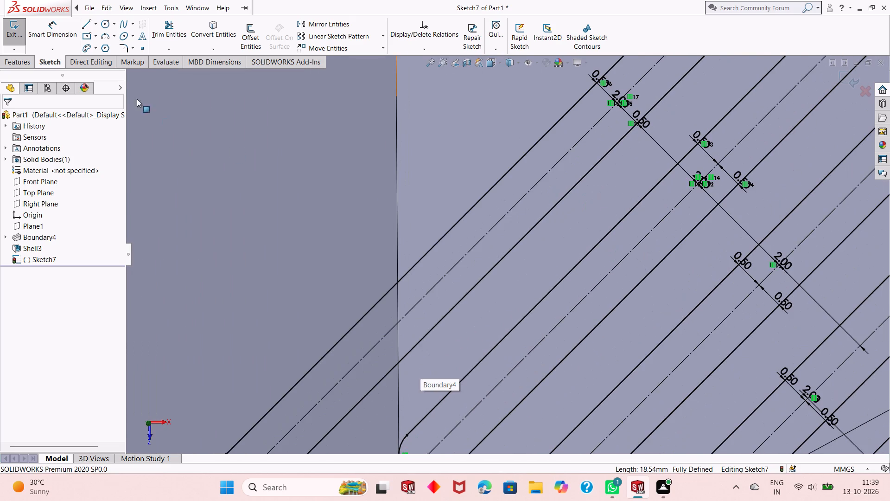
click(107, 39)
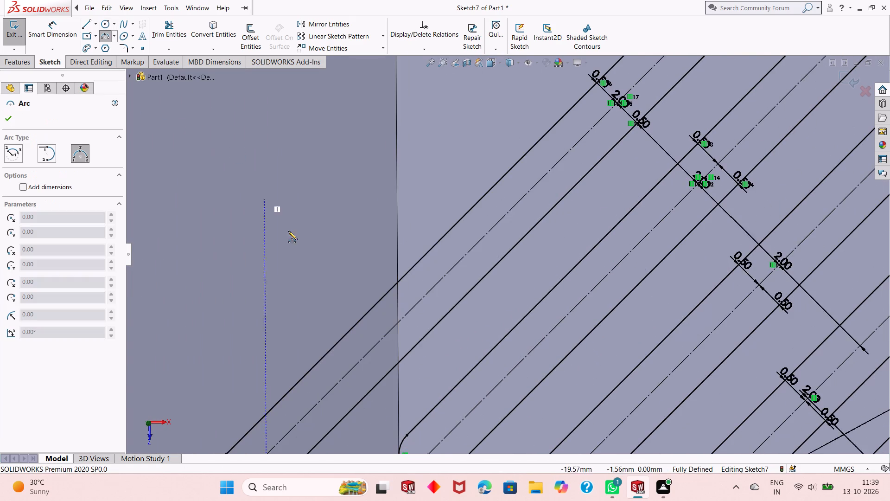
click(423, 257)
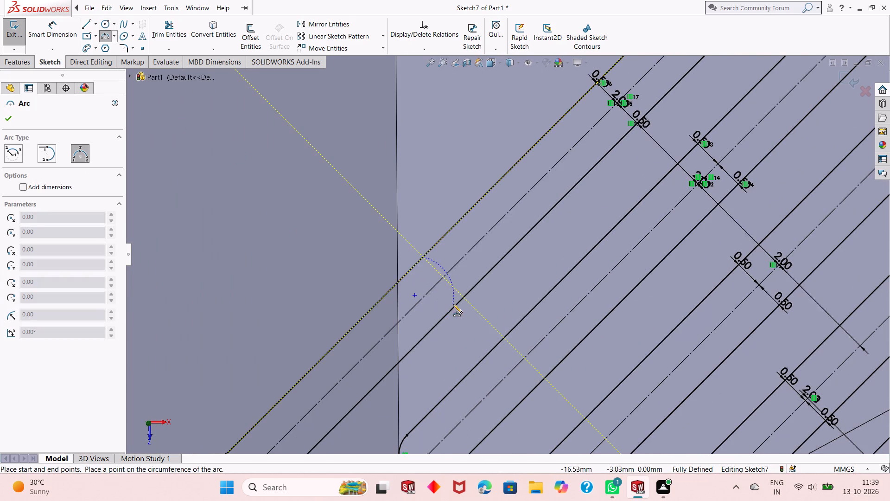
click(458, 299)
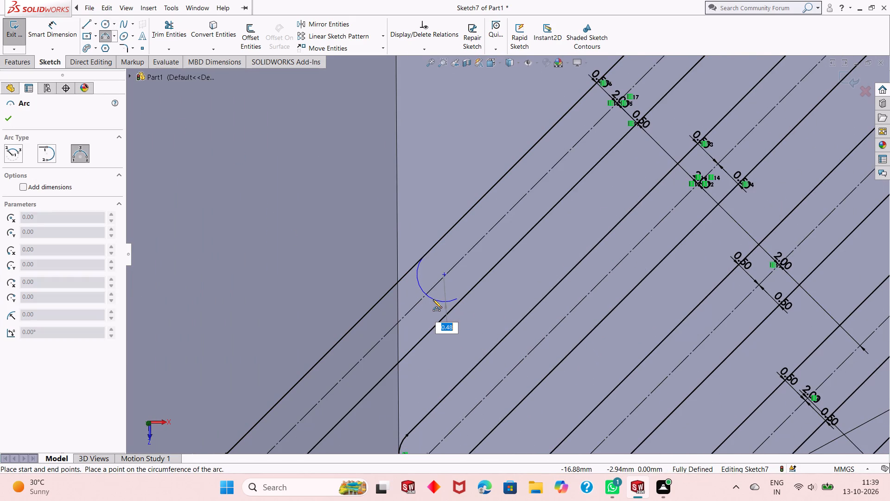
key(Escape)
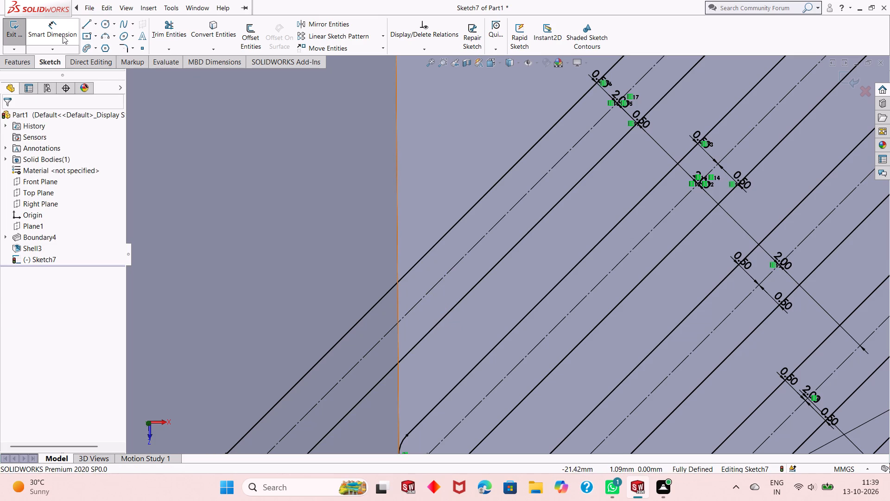
Draw a three-point arc of 0.5 mm radius between the sixth slot's side lines, just inside the adjacent straight part edge.
click(106, 36)
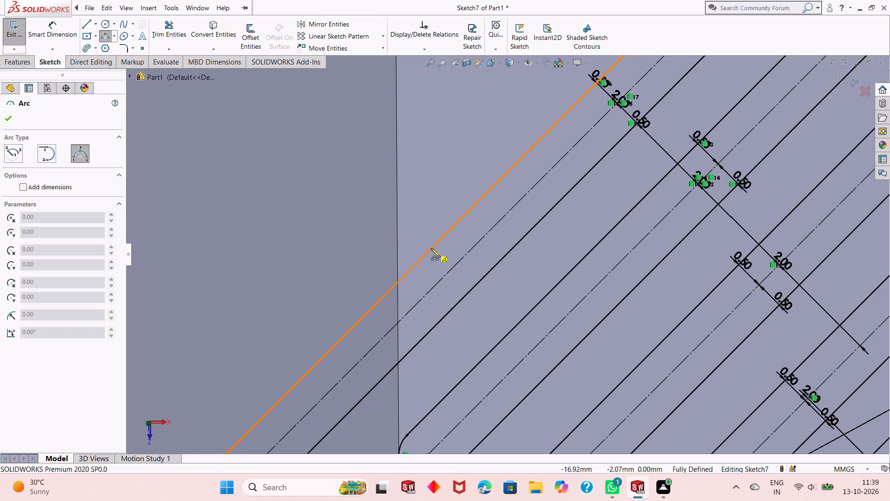
click(431, 248)
click(463, 297)
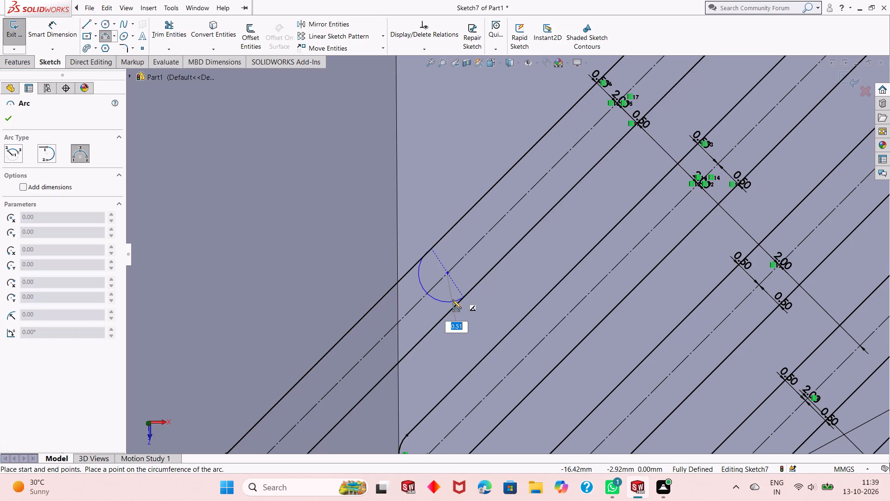
text(.5)
key(Return)
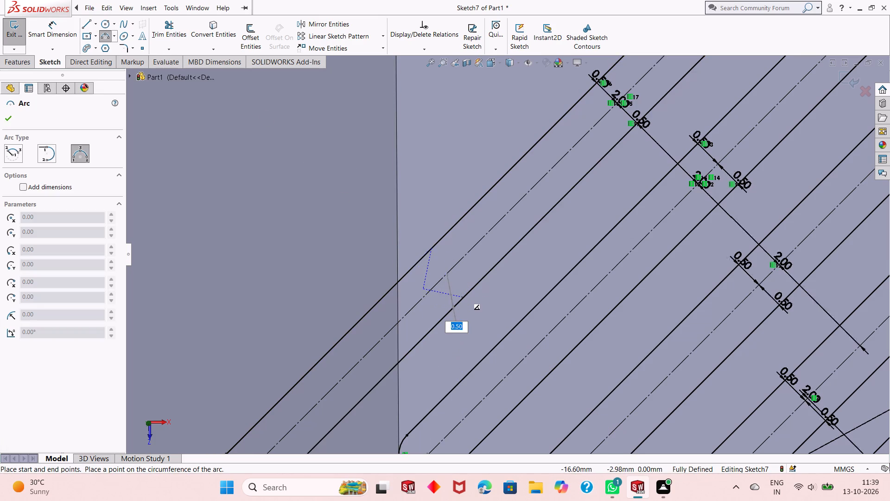
right_click(449, 302)
click(449, 308)
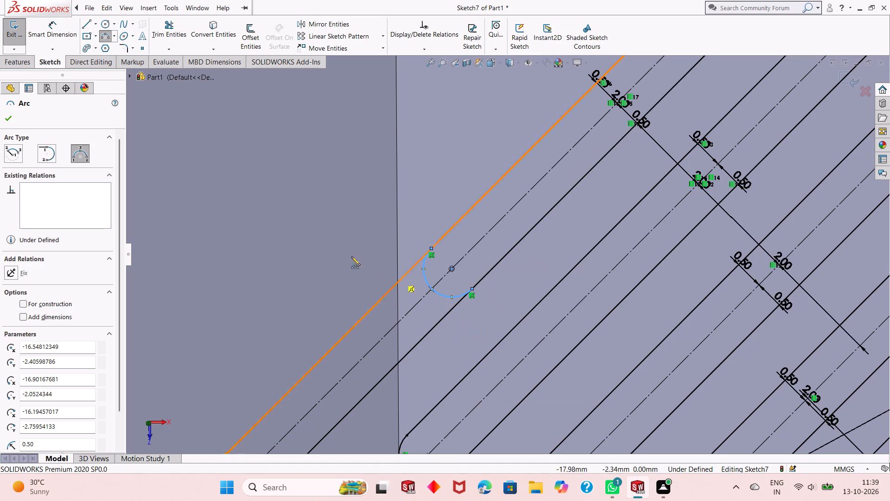
Dimension the radius of the sixth slot's arc beside the straight part edge at 0.5 mm.
click(51, 34)
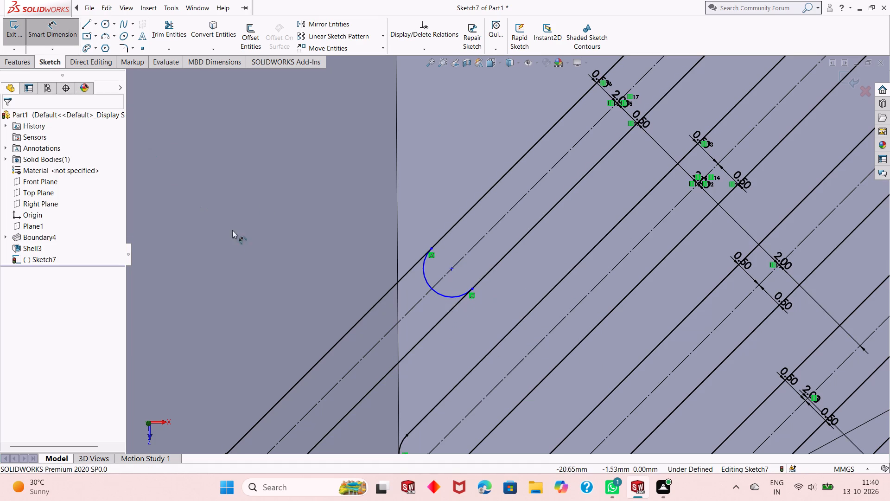
click(449, 297)
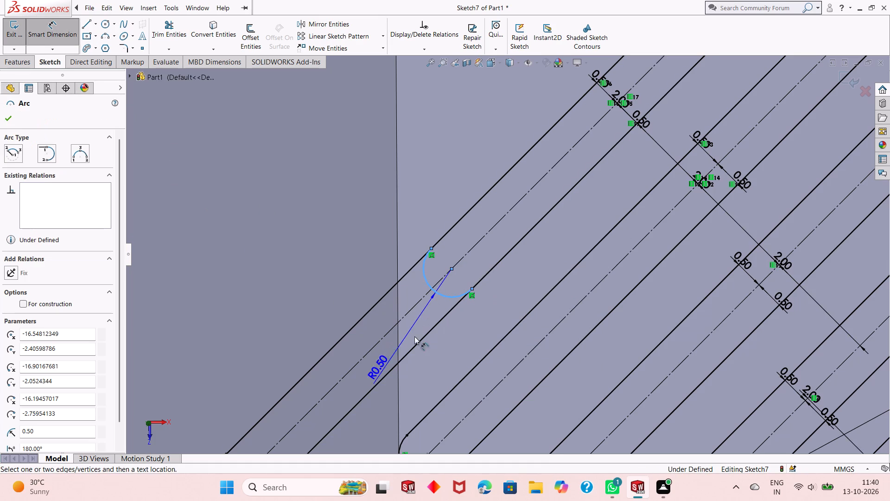
click(374, 370)
key(Return)
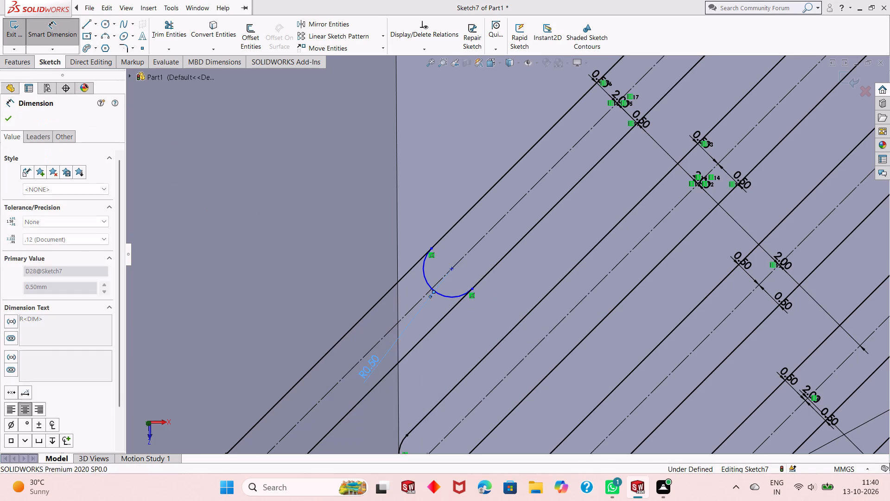
right_click(252, 200)
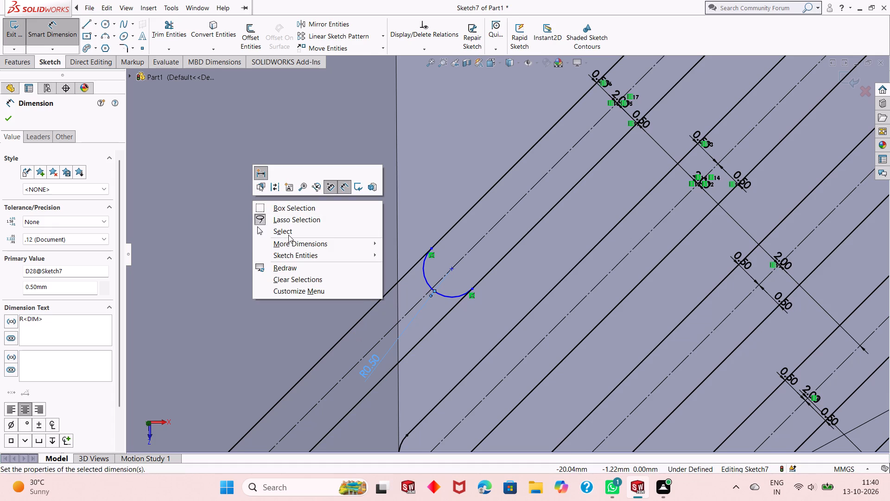
click(288, 235)
Make the sixth slot's 0.5 mm arc tangent to the adjacent straight part edge.
click(424, 271)
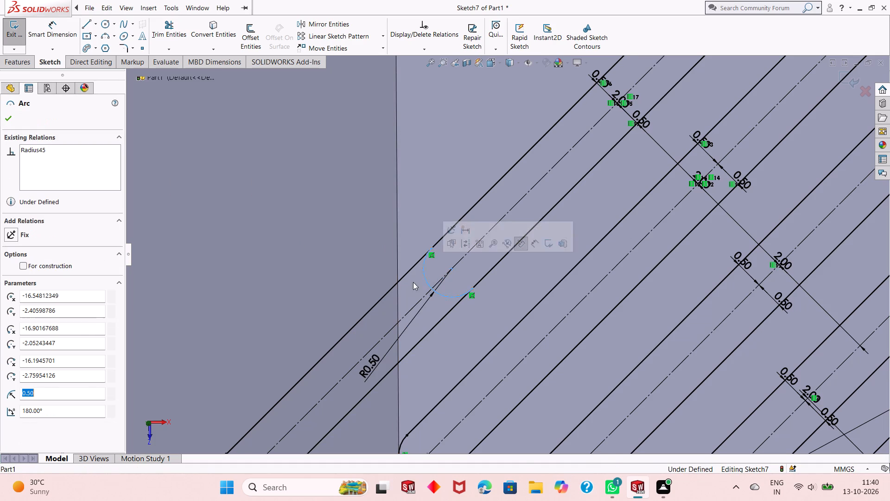
ctrl+click(399, 292)
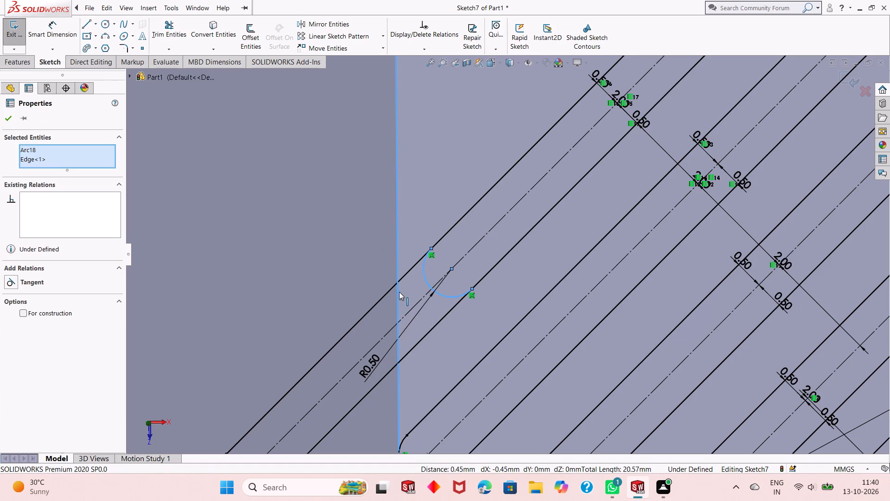
click(425, 251)
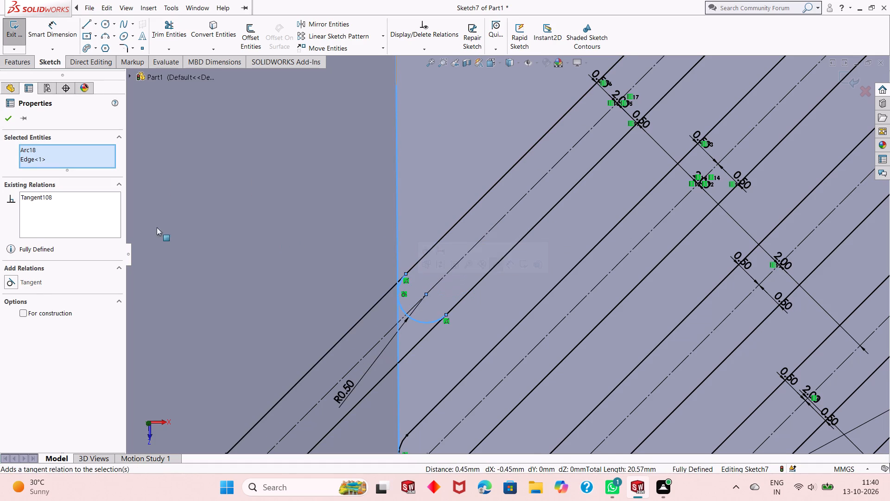
click(6, 114)
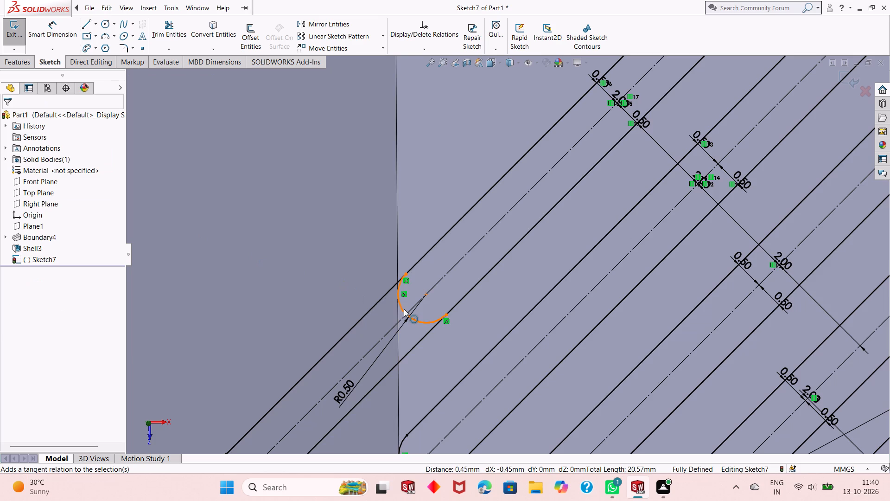
Trim both side lines of the sixth slot where they extend past the arc beyond the part edge.
click(175, 29)
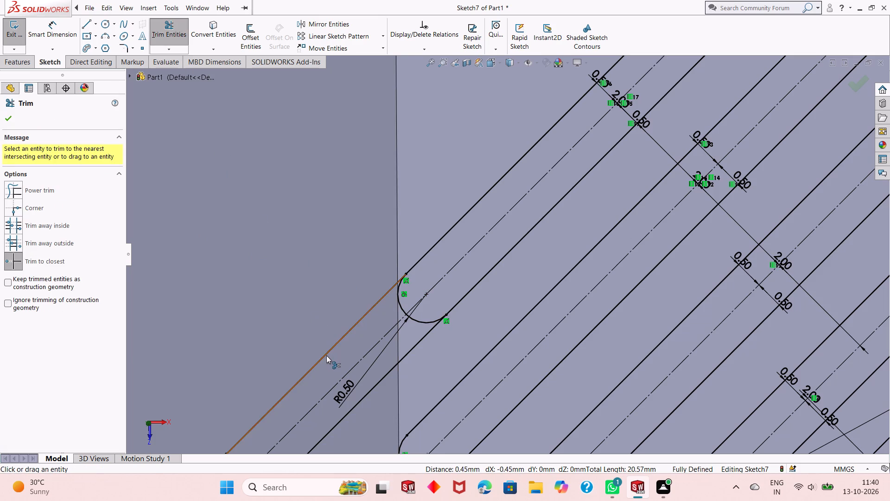
click(326, 355)
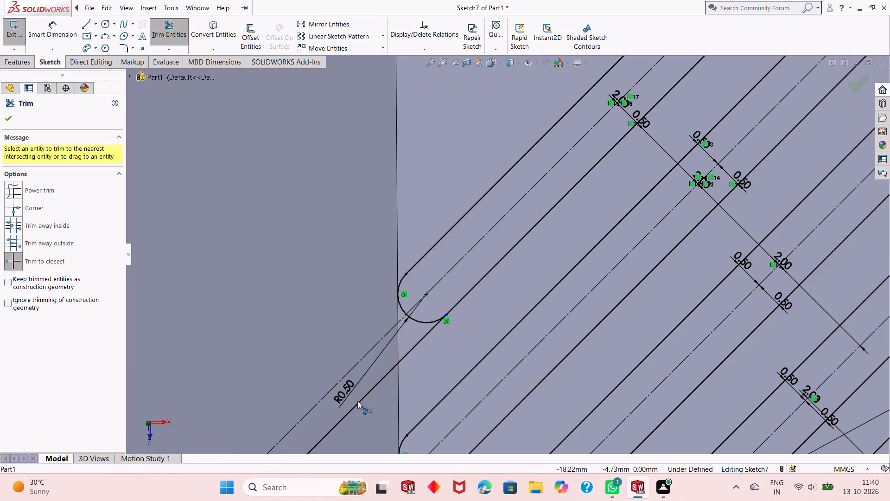
click(358, 403)
right_click(360, 301)
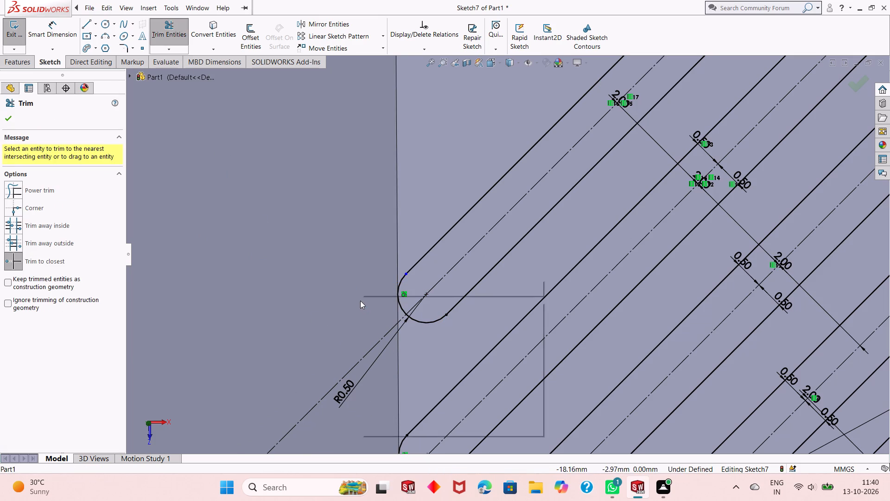
click(371, 328)
Add a tangent relation between the sixth slot's edge-side arc and its outer side line.
click(404, 280)
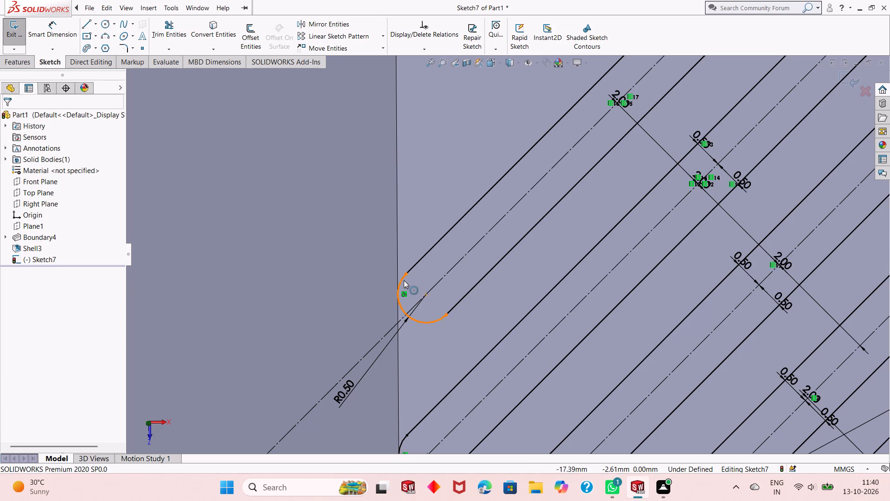
ctrl+click(412, 266)
click(436, 226)
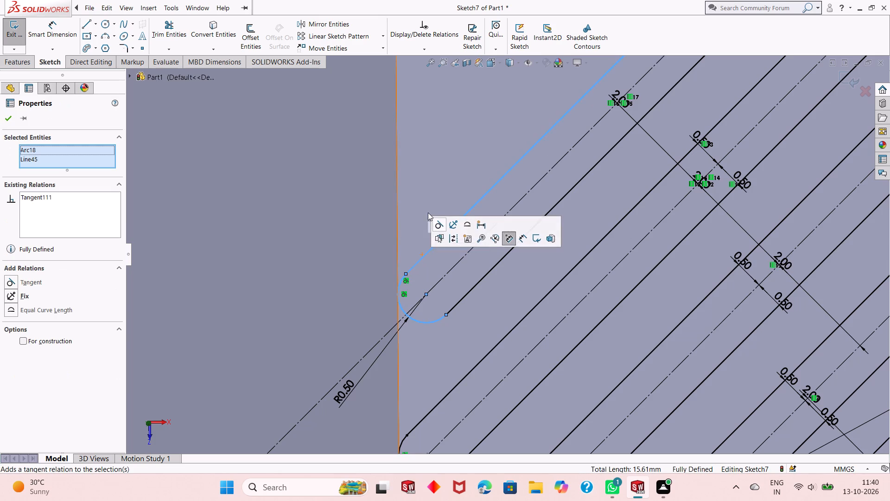
click(10, 118)
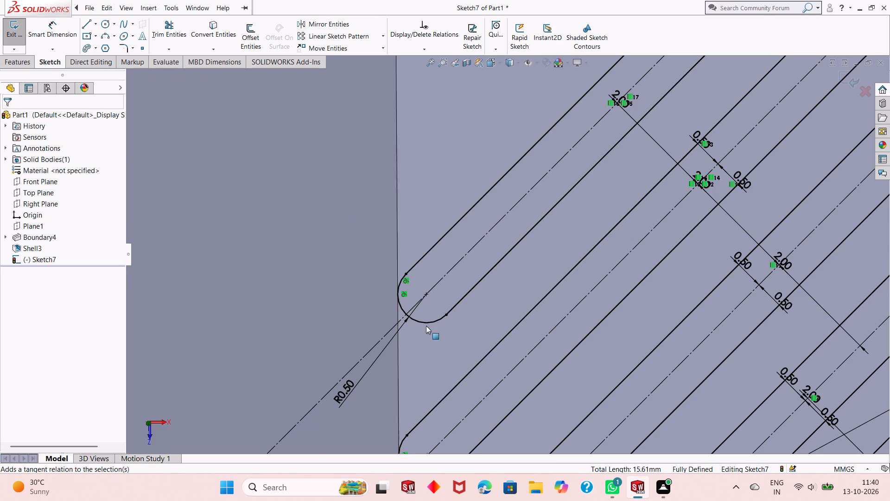
Draw a three-point arc of about 0.53 mm radius across the sixth slot's other end, tangent to the perpendicular construction line.
scroll(426, 328, up, 7)
scroll(617, 133, down, 3)
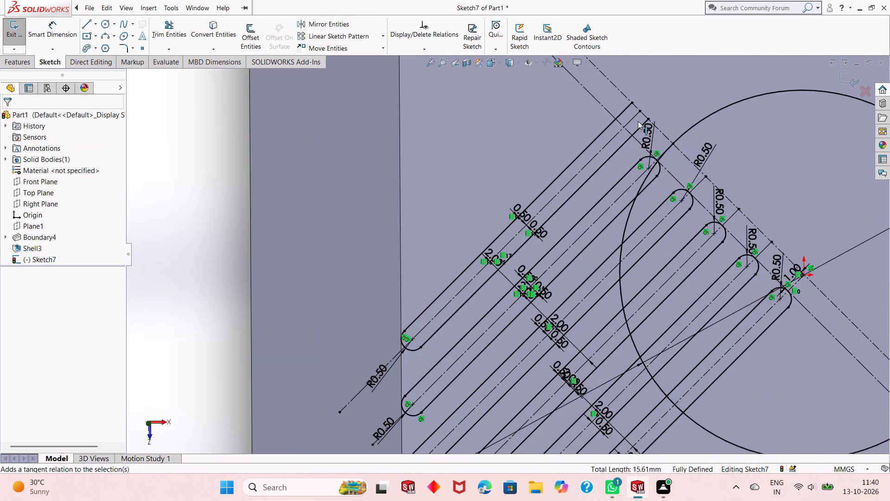
scroll(638, 121, down, 8)
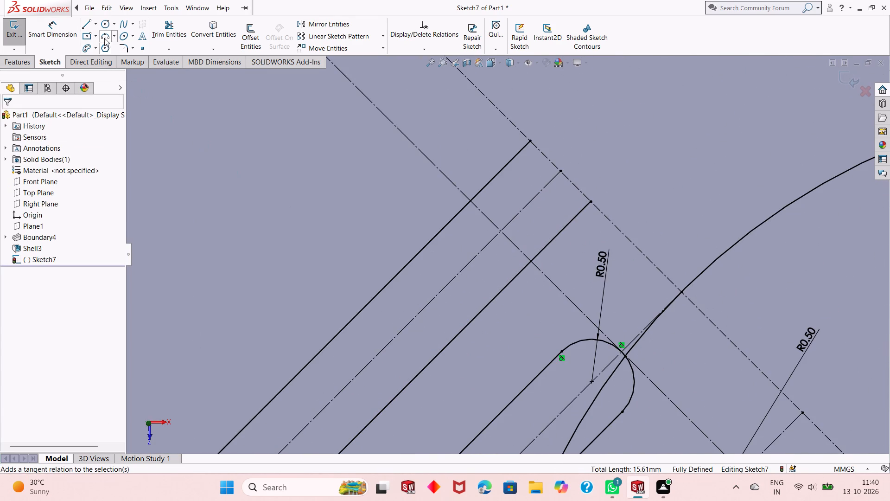
click(105, 37)
click(429, 244)
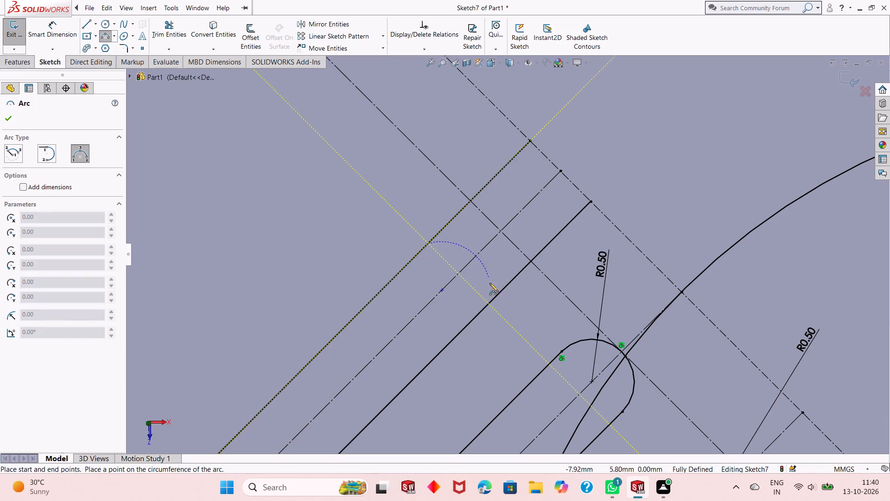
click(490, 304)
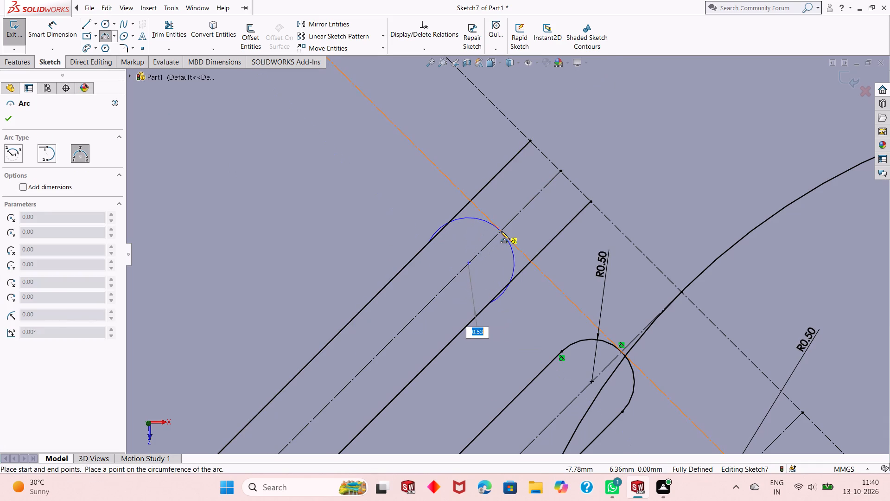
click(501, 231)
right_click(331, 206)
click(347, 216)
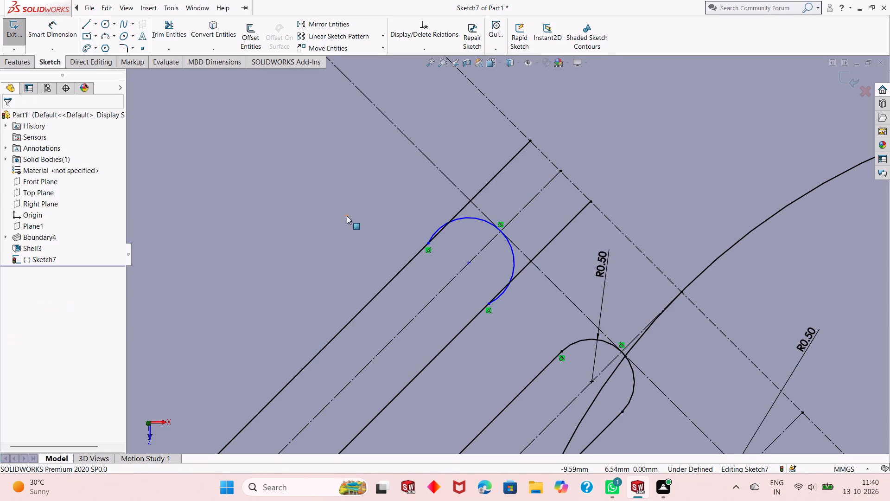
Dimension the new end arc's radius and set it to 0.5 mm.
click(43, 38)
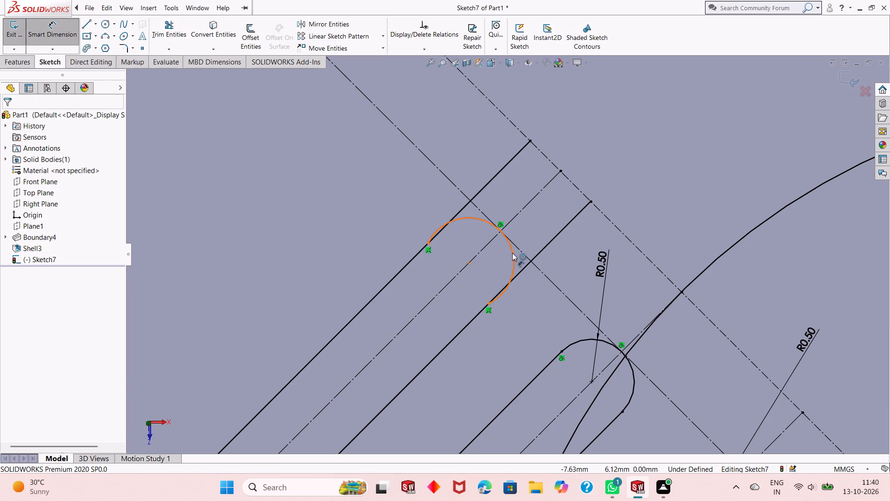
click(512, 254)
click(702, 196)
text(.5)
key(Return)
right_click(591, 169)
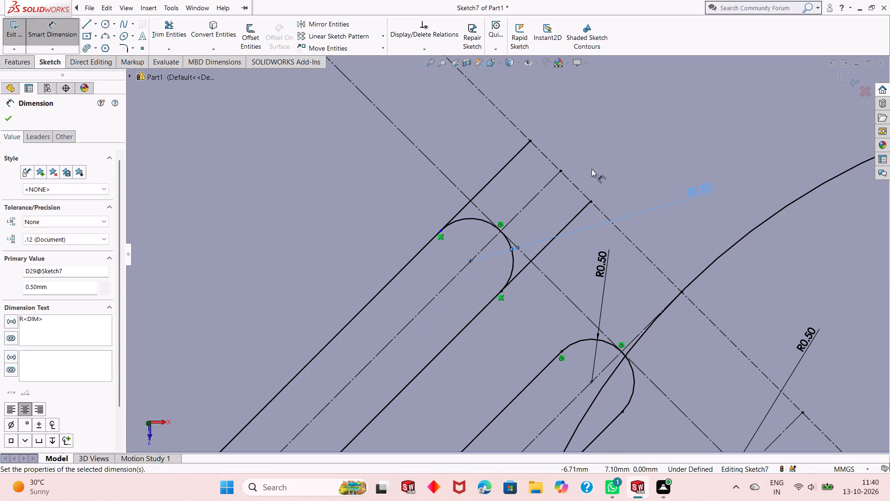
click(613, 197)
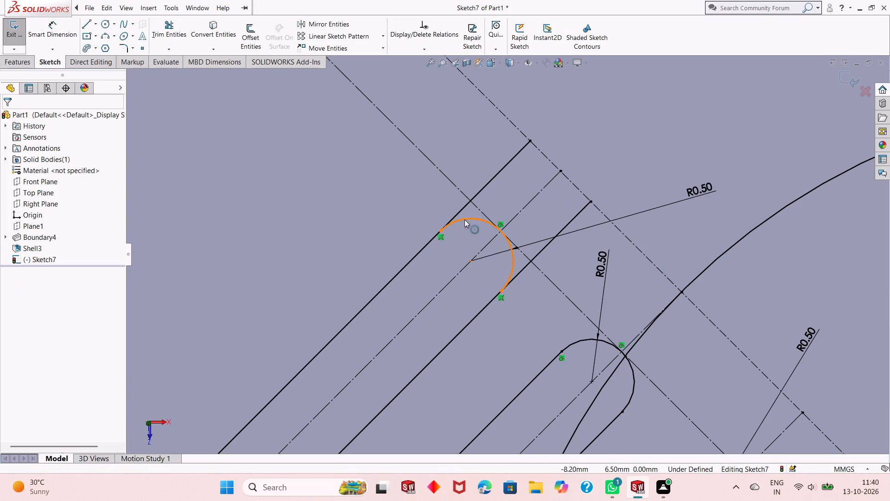
Make the new end arc tangent to the sixth slot's outer side line.
click(464, 219)
ctrl+click(425, 247)
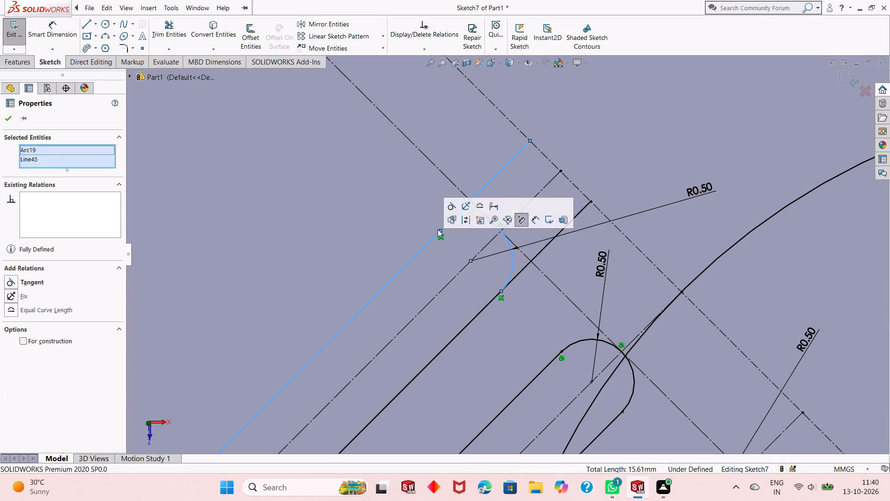
click(452, 208)
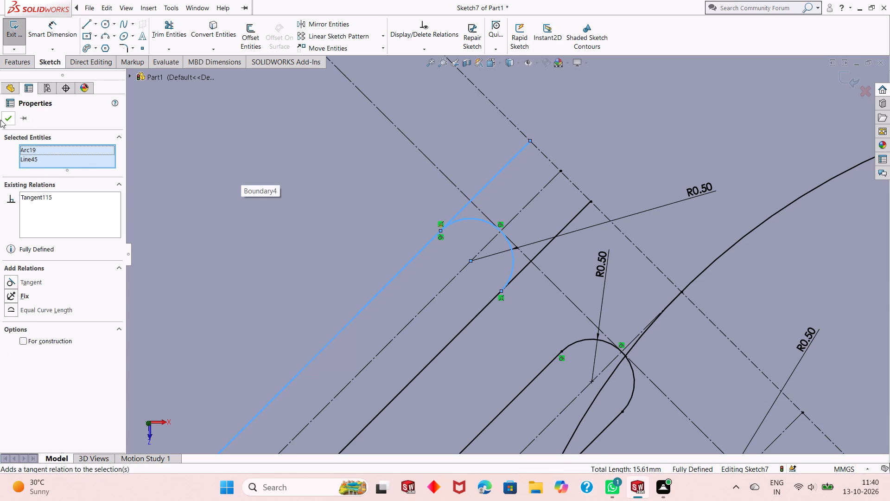
click(6, 120)
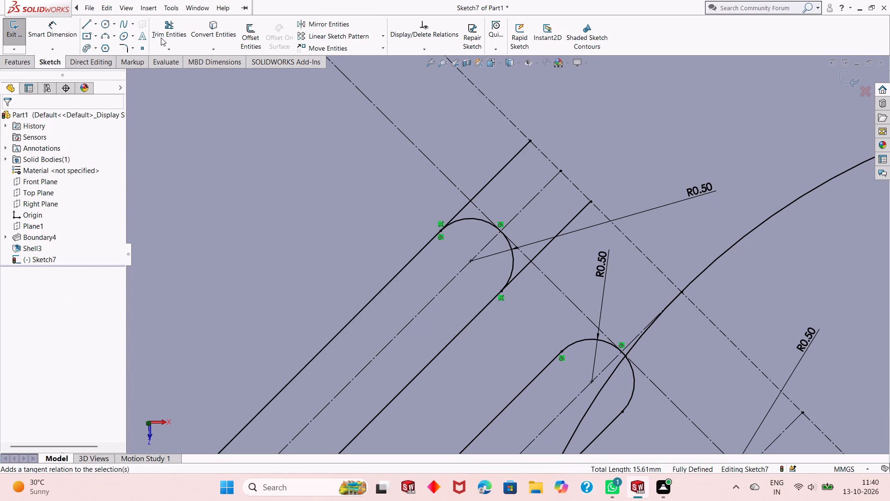
Trim the sixth slot's two side lines back to the new end arc, removing everything beyond it.
click(161, 38)
click(488, 183)
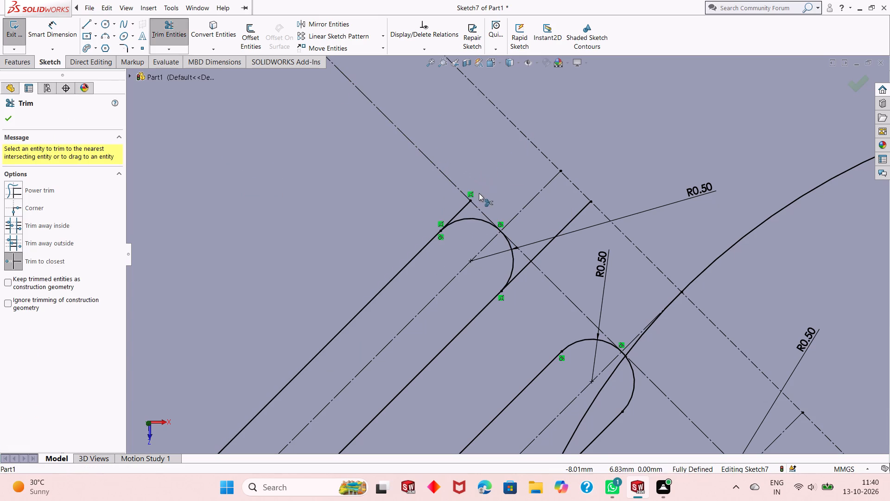
click(463, 208)
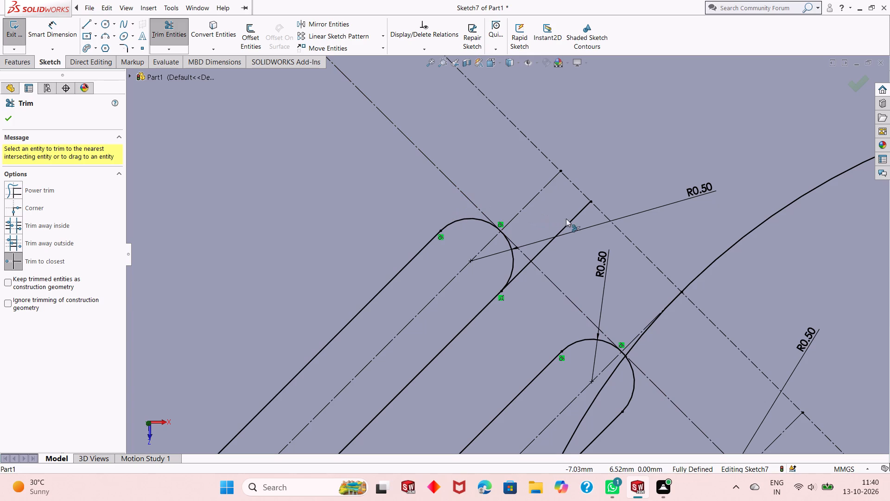
click(584, 210)
click(520, 270)
right_click(562, 104)
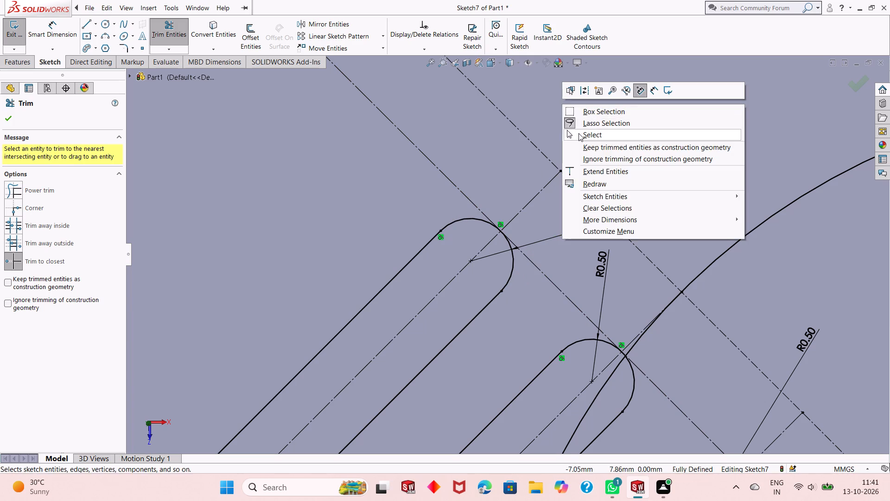
click(579, 135)
Offset the sixth slot's centreline 2 mm to its outer side only, with the bi-directional option off.
scroll(519, 219, up, 5)
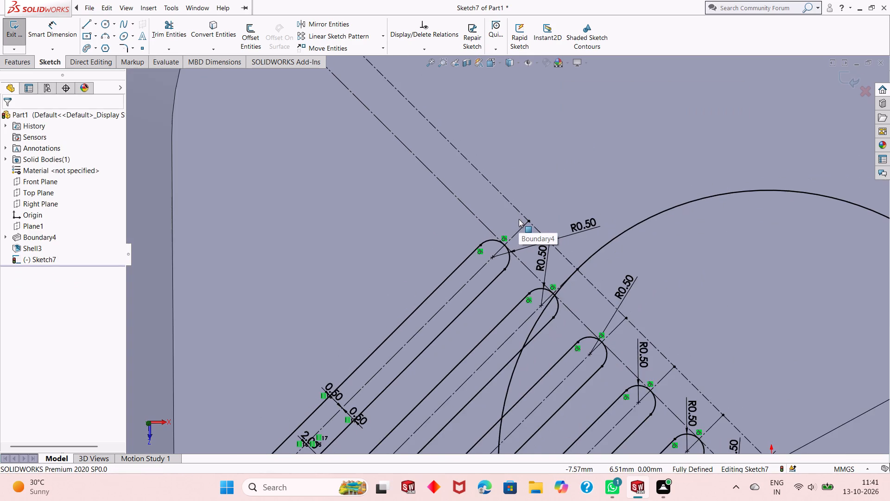
scroll(519, 219, up, 4)
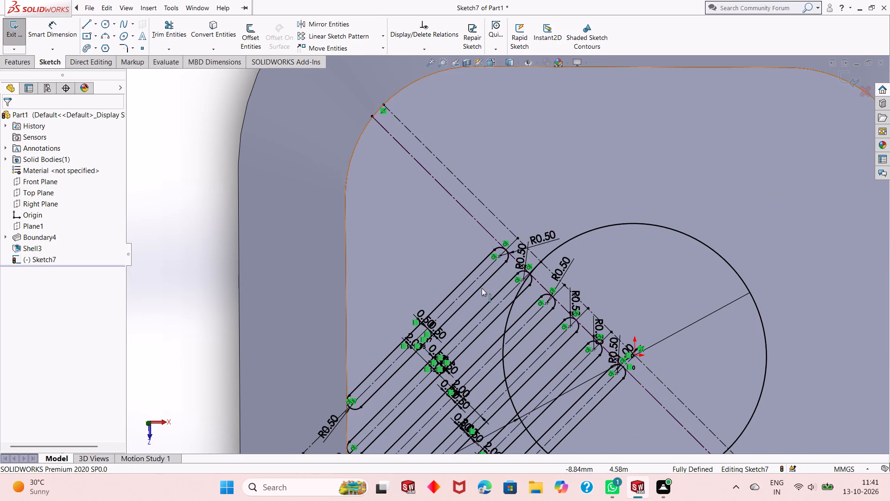
scroll(475, 296, up, 1)
scroll(387, 353, down, 2)
scroll(453, 317, down, 2)
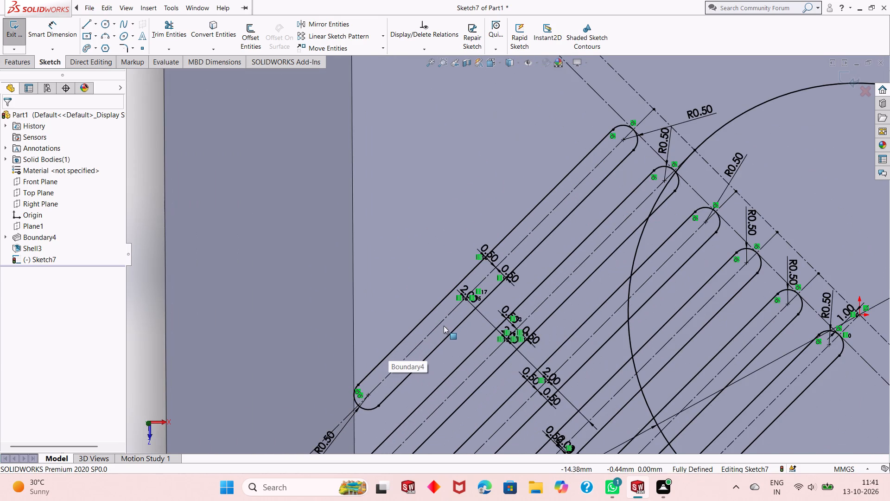
click(431, 334)
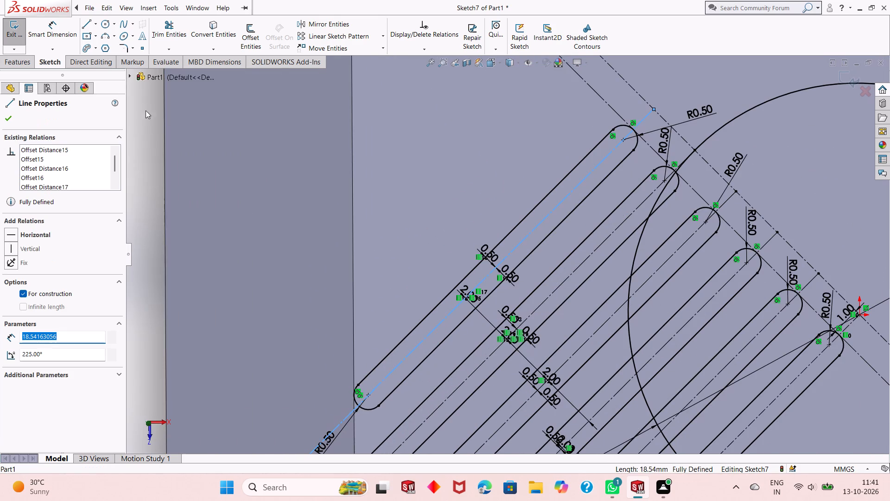
click(254, 39)
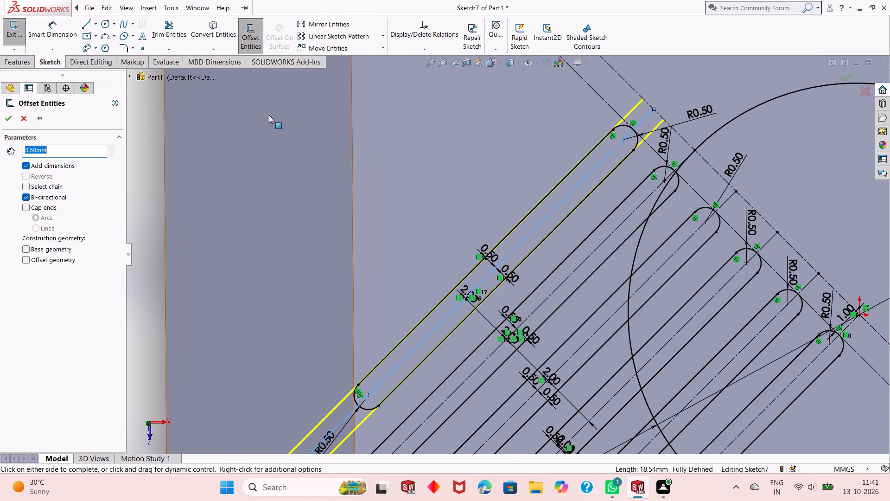
key(2)
key(Return)
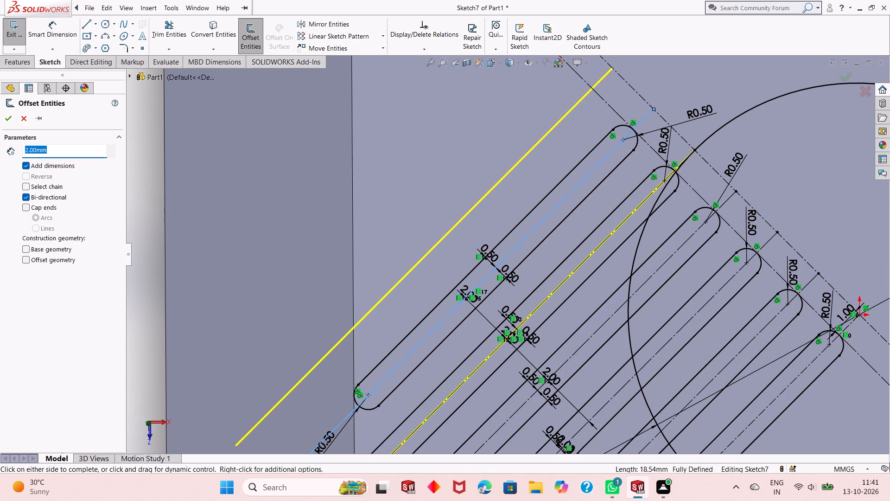
click(45, 202)
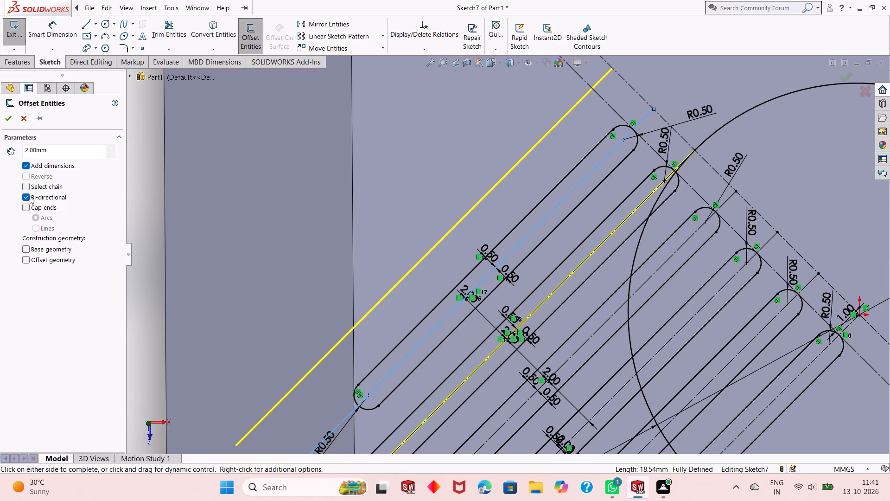
click(30, 198)
click(6, 114)
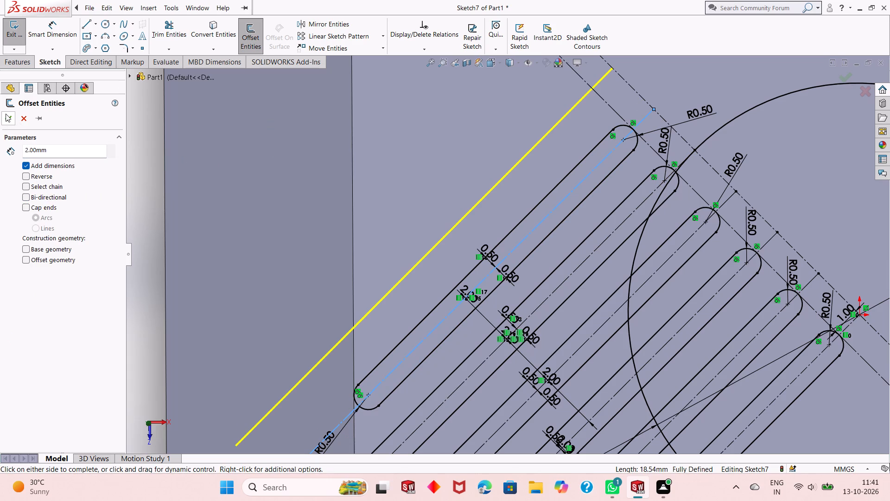
Convert the new outermost offset line into construction geometry as the seventh slot's centreline.
click(468, 212)
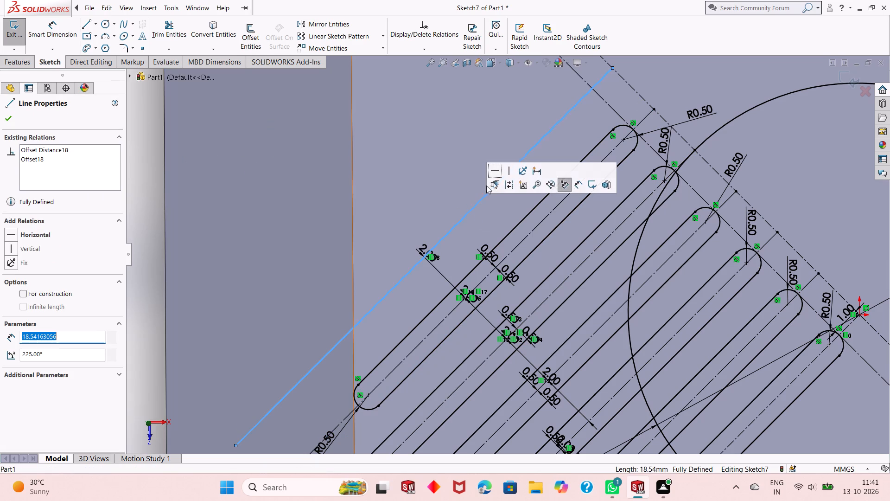
click(508, 180)
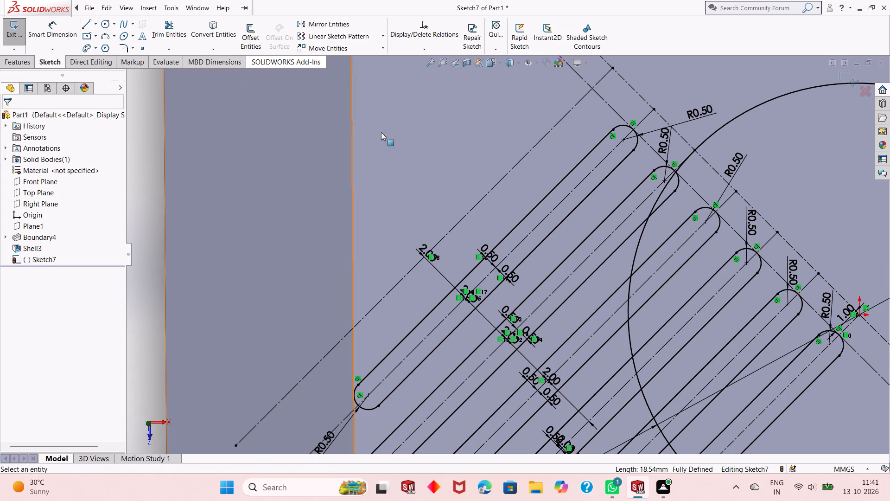
Offset the seventh slot's centreline 0.5 mm in both directions to form its two side lines.
click(460, 219)
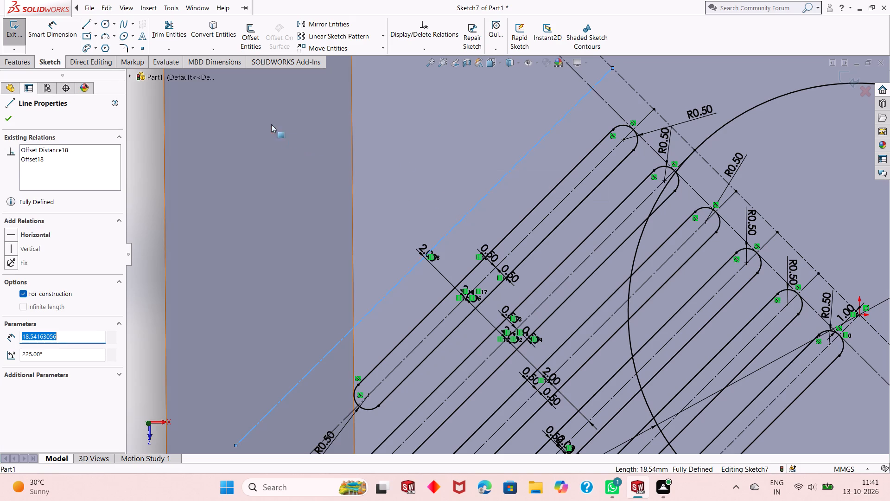
click(251, 36)
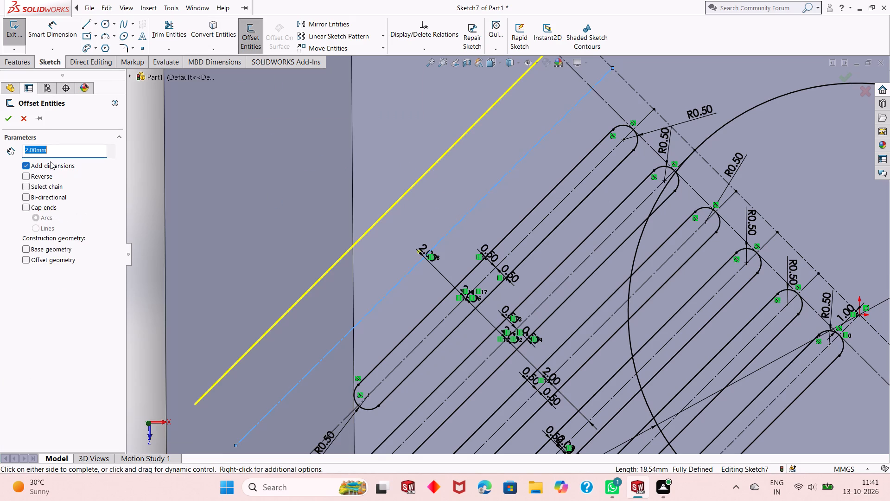
text(.5)
key(Return)
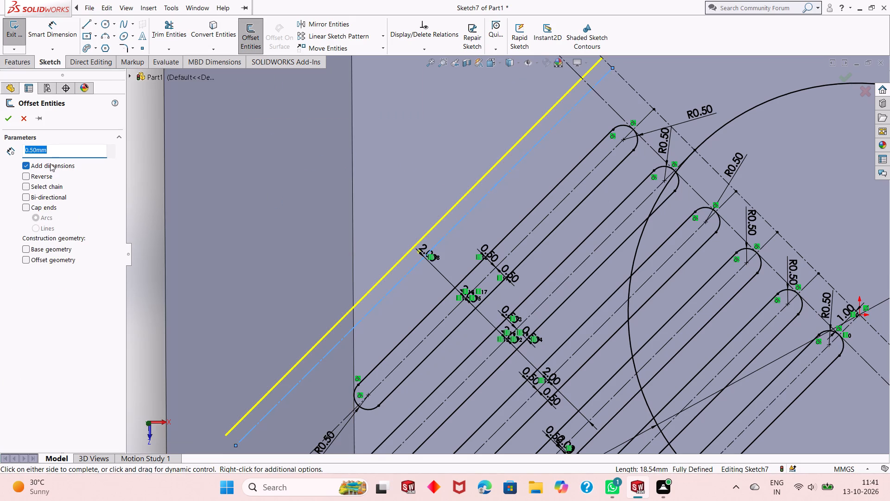
click(42, 193)
click(11, 122)
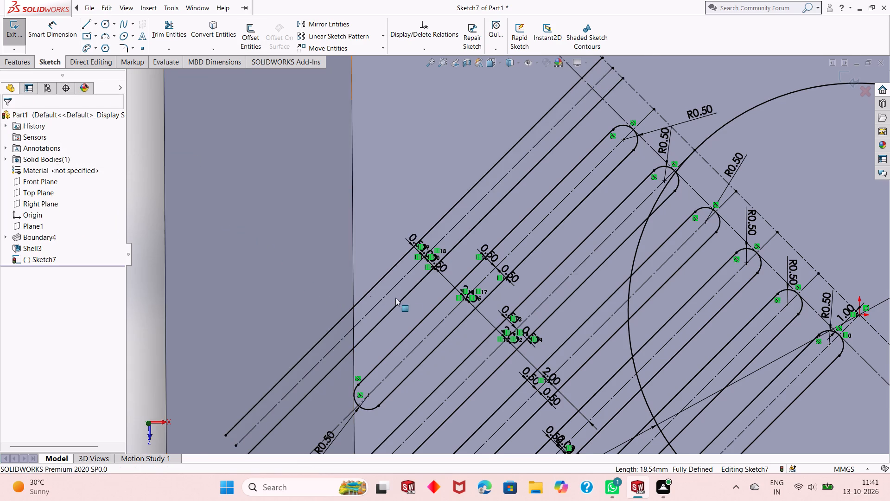
Draw a three-point arc of 0.5 mm radius across the seventh slot's two side lines near the vertical wall edge, bulging towards it.
scroll(413, 300, down, 1)
scroll(348, 327, down, 2)
scroll(410, 314, down, 1)
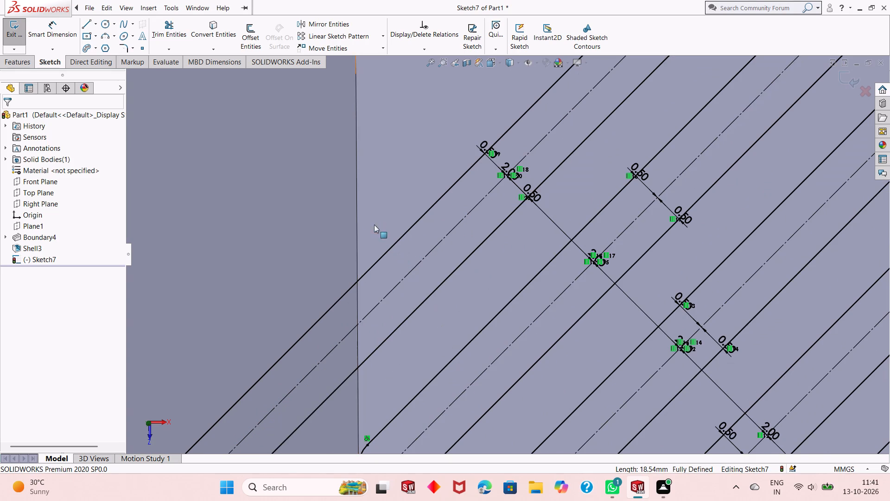
click(105, 35)
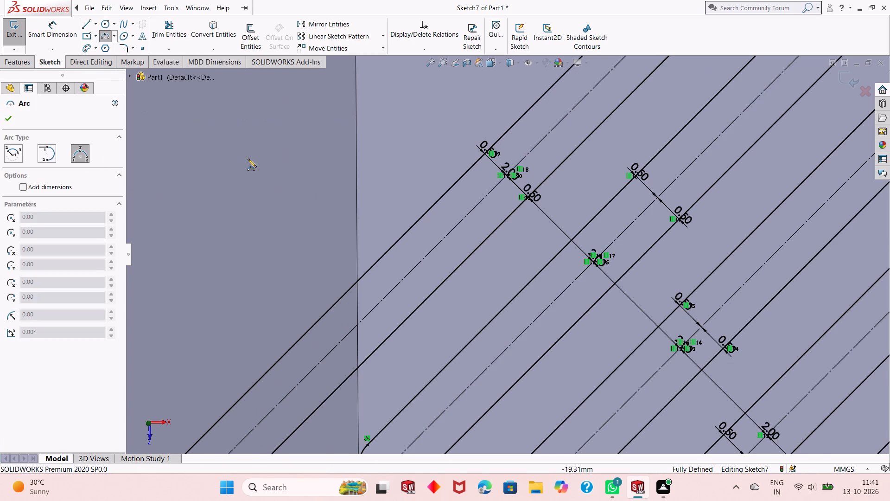
click(386, 251)
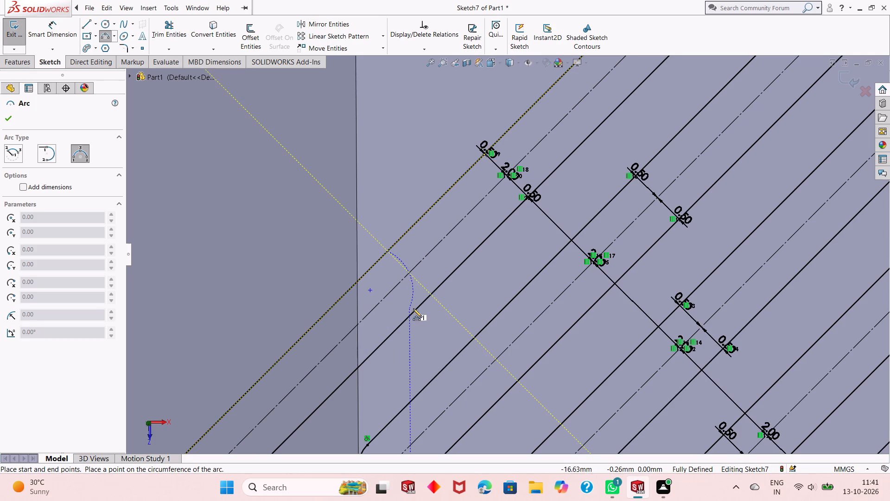
click(417, 306)
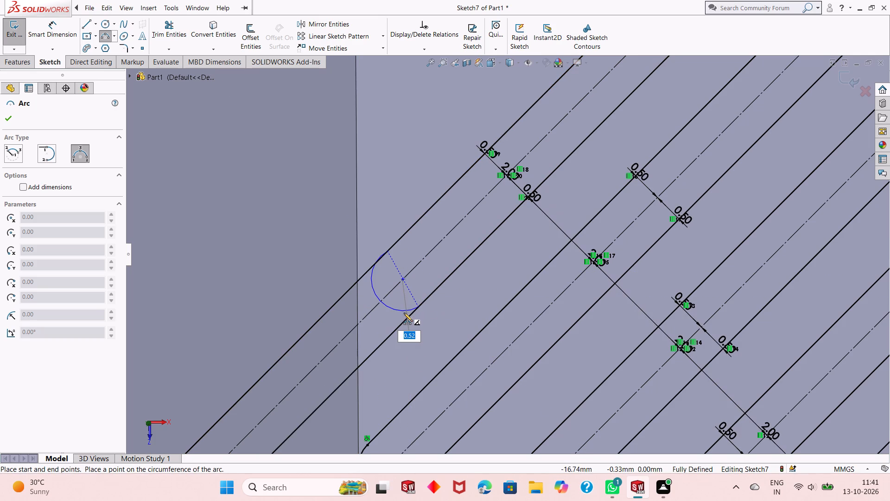
text(.5)
key(Return)
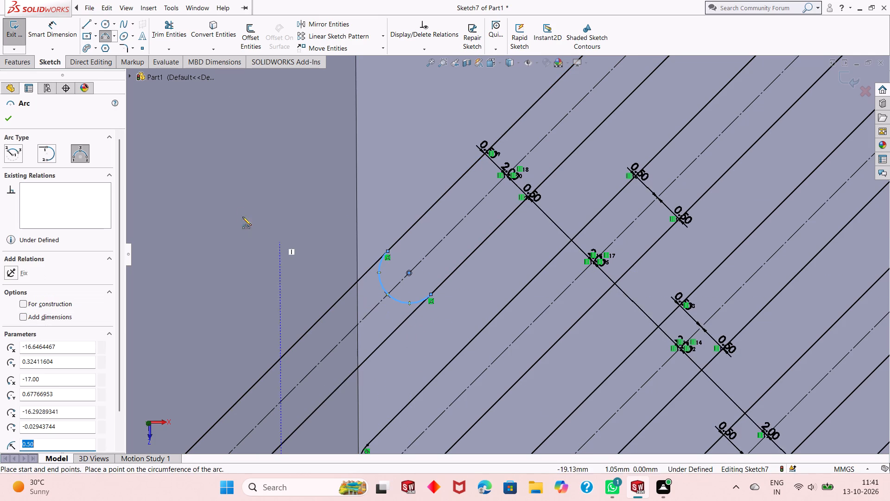
right_click(234, 200)
click(252, 211)
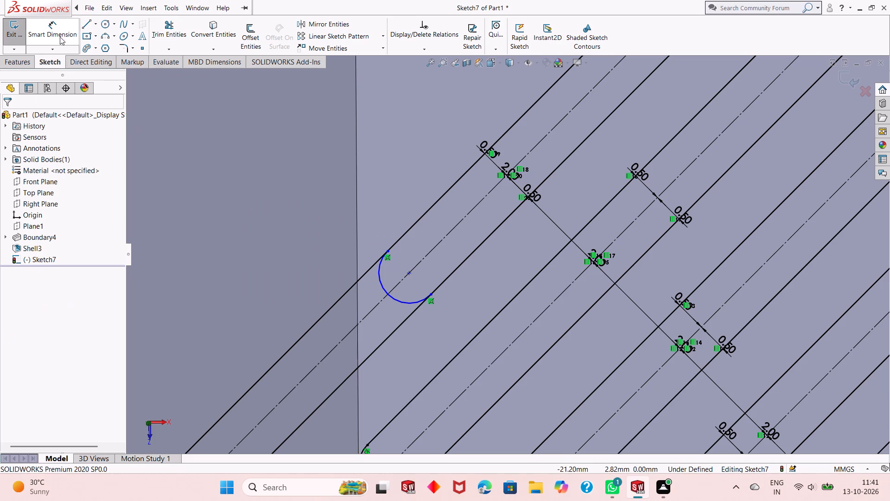
Dimension the seventh slot's end arc with a 0.5 mm radius.
click(58, 32)
click(396, 299)
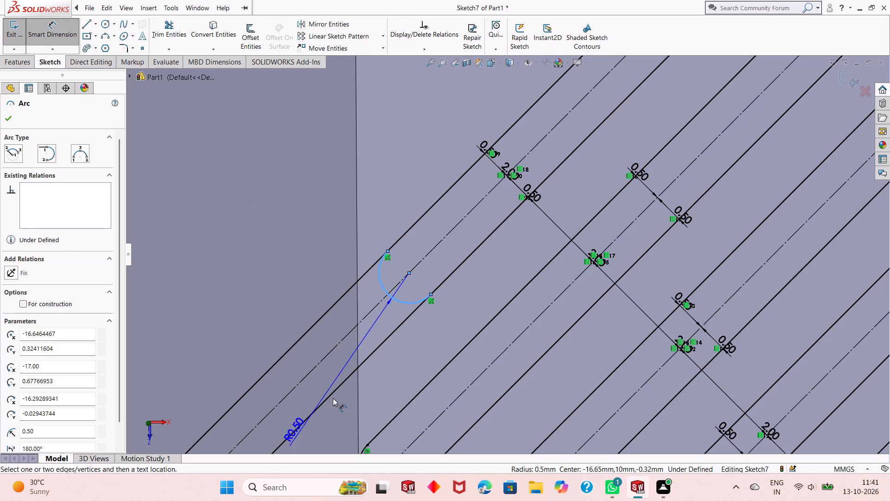
click(331, 402)
key(Return)
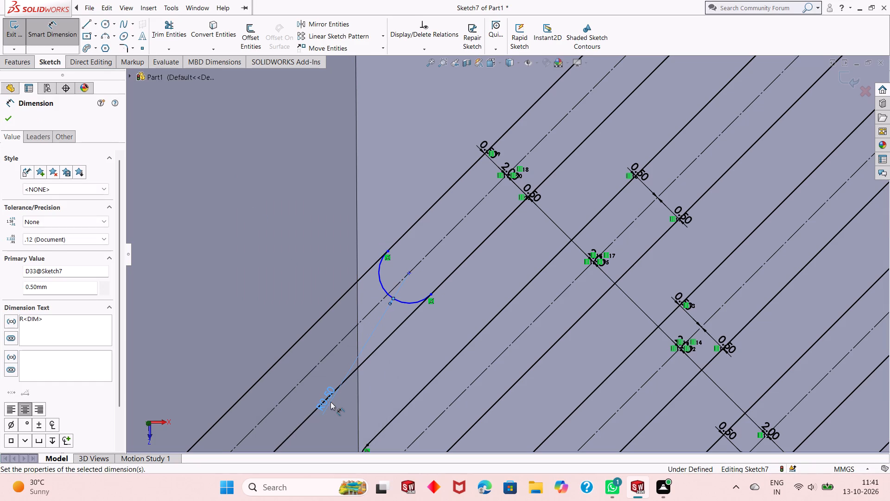
right_click(285, 213)
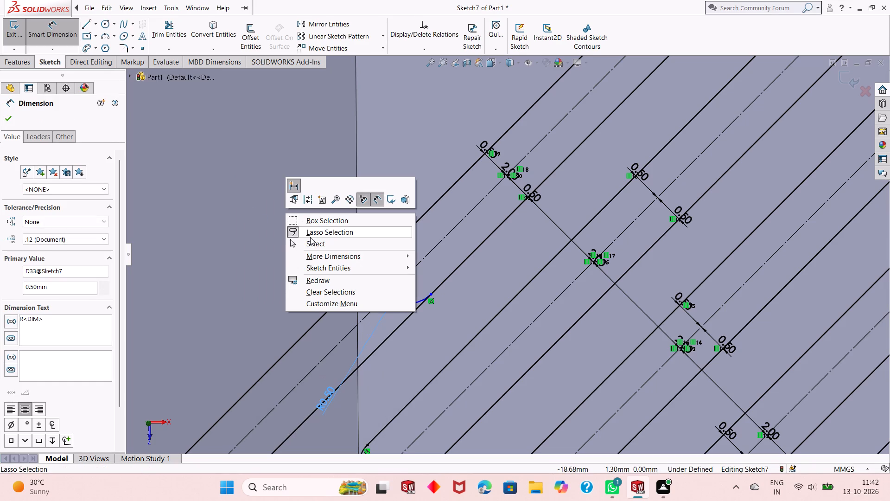
click(309, 244)
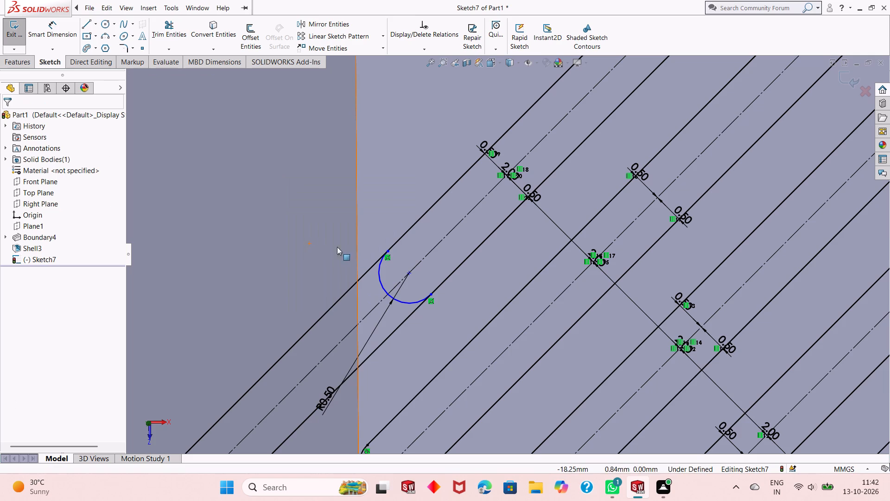
Make the seventh slot's end arc tangent to the vertical wall edge.
click(409, 302)
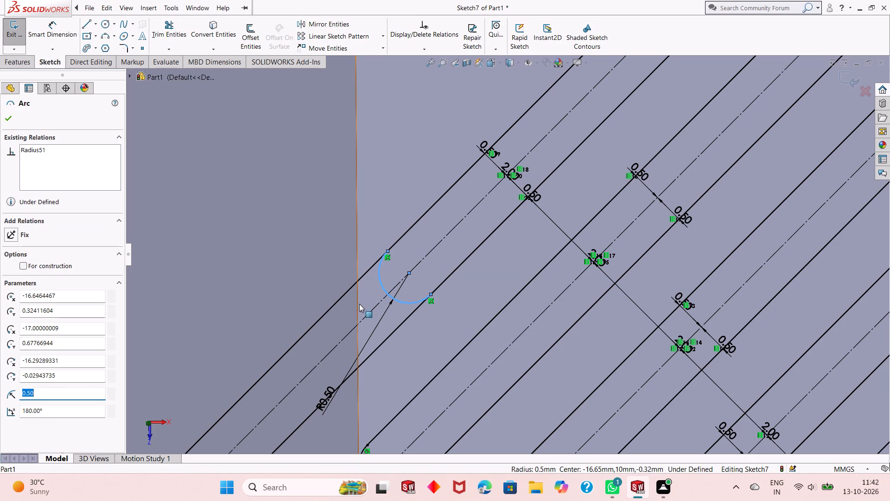
ctrl+click(358, 307)
click(382, 266)
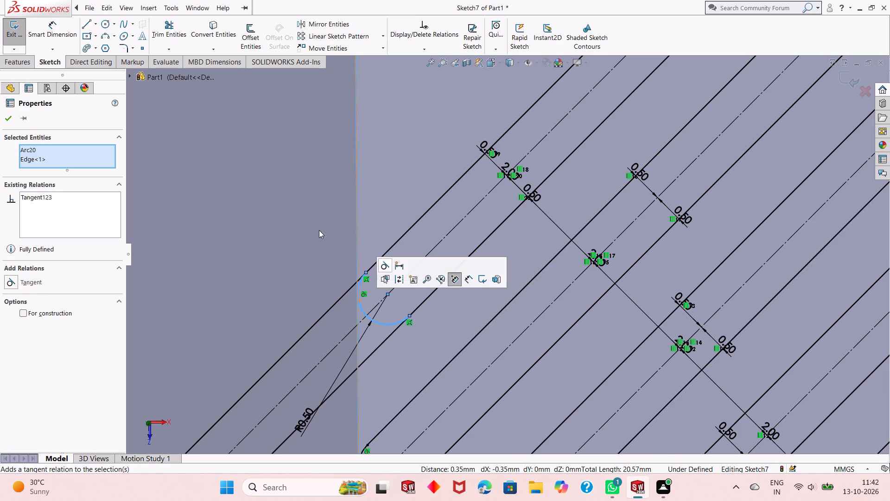
click(6, 122)
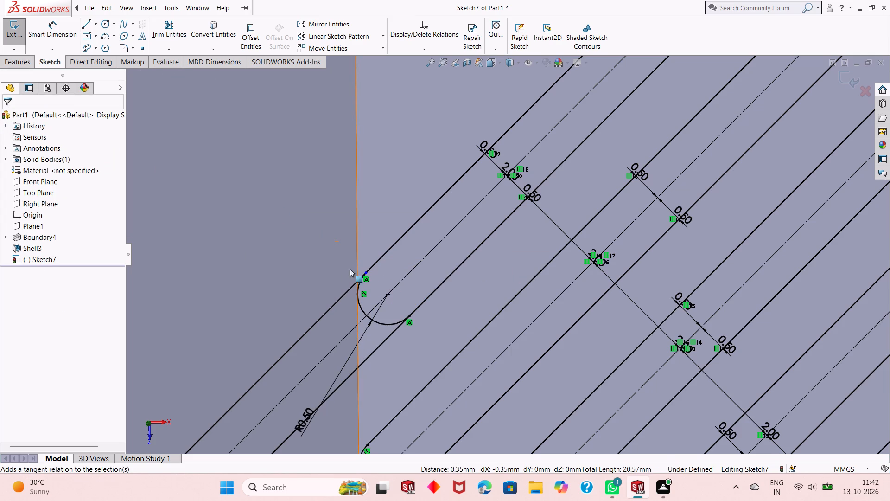
Trim the seventh slot's two side lines back to its end arc, removing the parts beyond the wall edge.
click(163, 31)
click(296, 348)
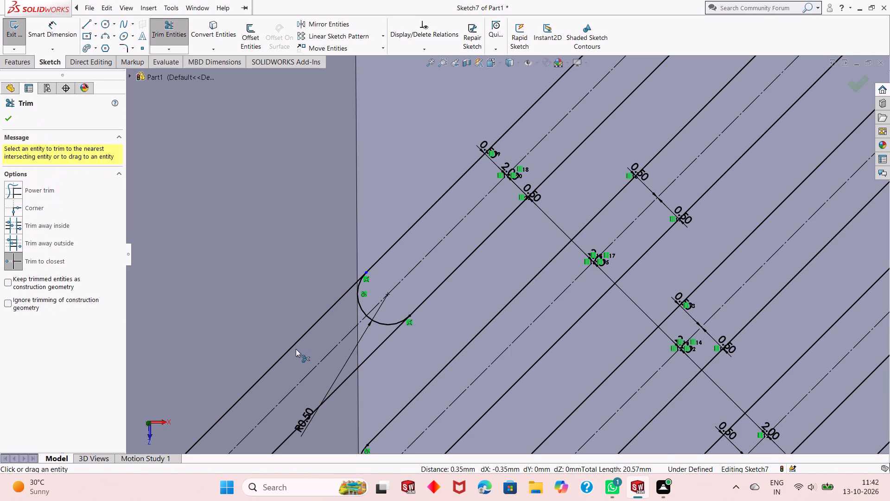
click(298, 344)
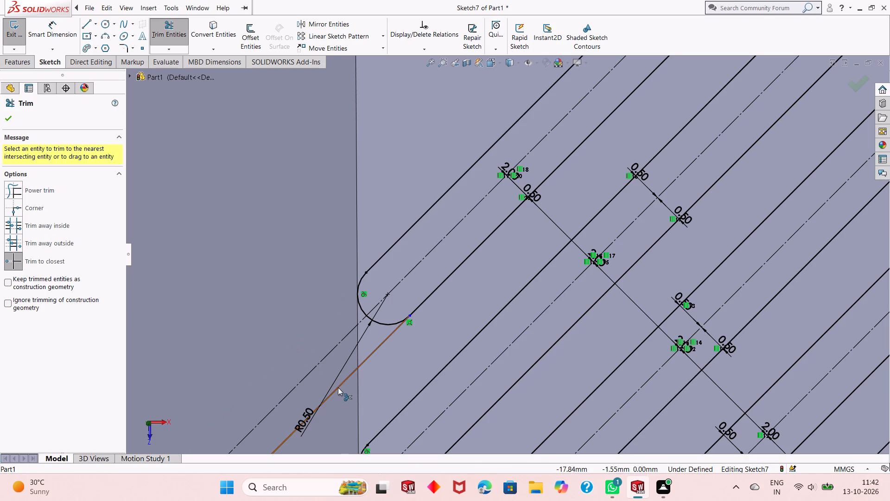
click(339, 389)
right_click(284, 278)
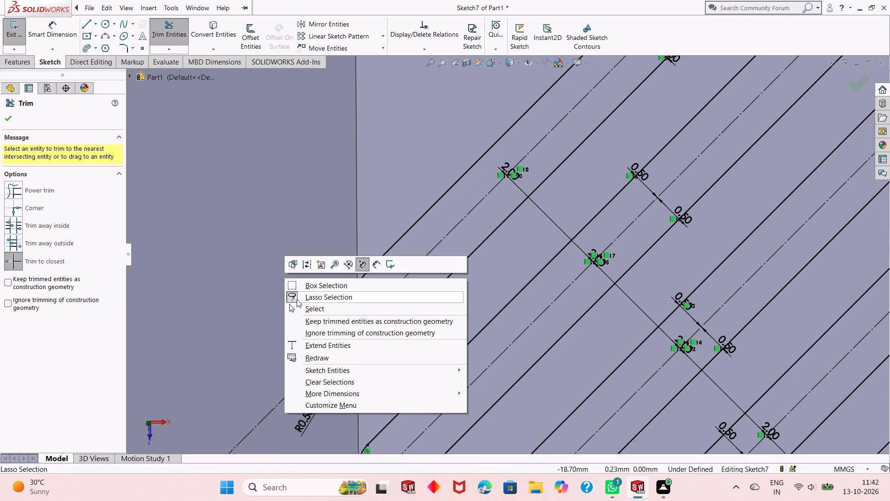
click(299, 309)
Make the seventh slot's end arc tangent to the slot's outer side line.
click(358, 281)
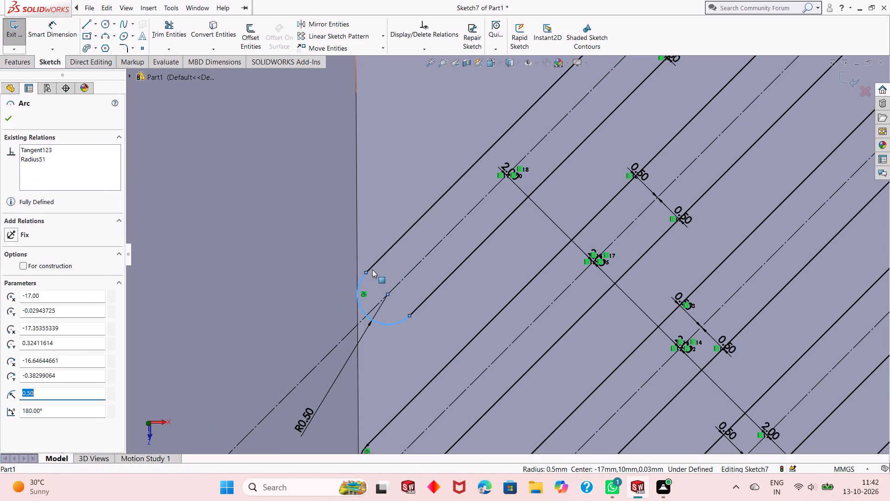
ctrl+click(372, 270)
key(Escape)
key(Escape)
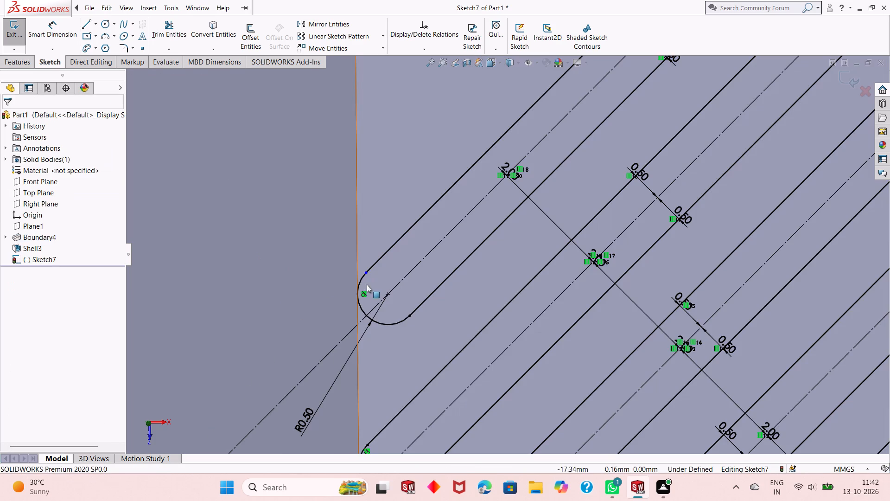
click(362, 279)
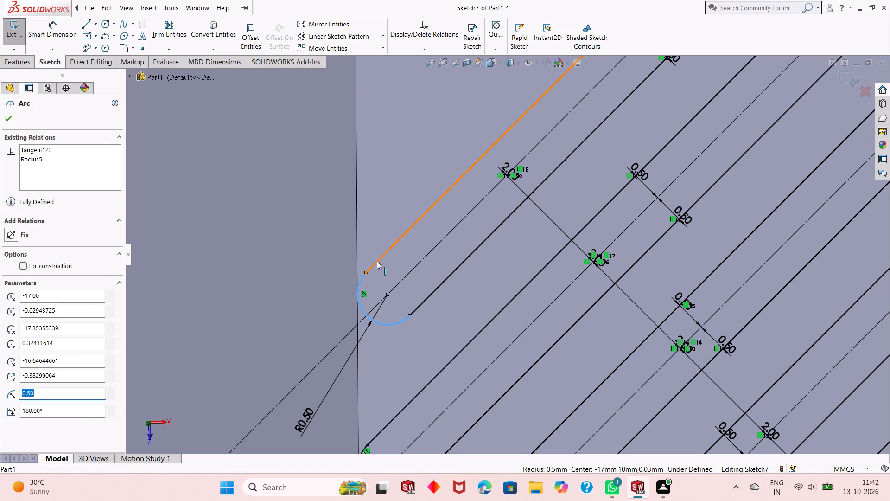
ctrl+click(377, 261)
click(409, 221)
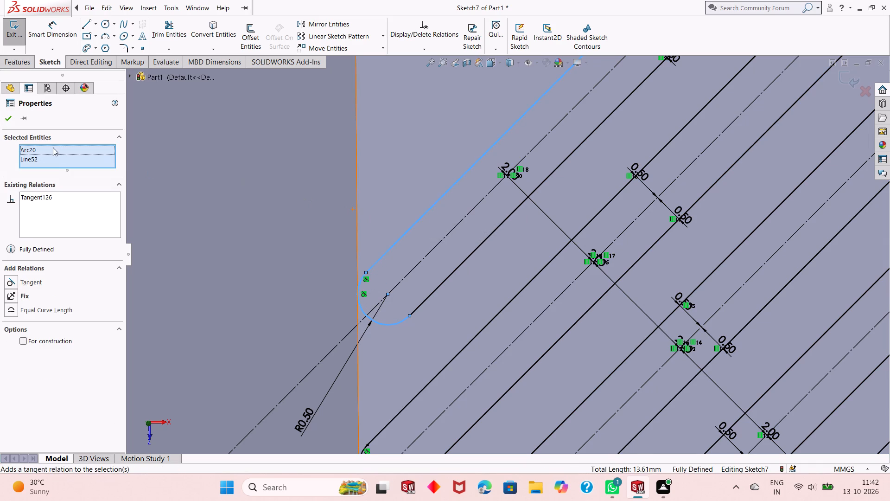
click(2, 116)
scroll(381, 330, up, 5)
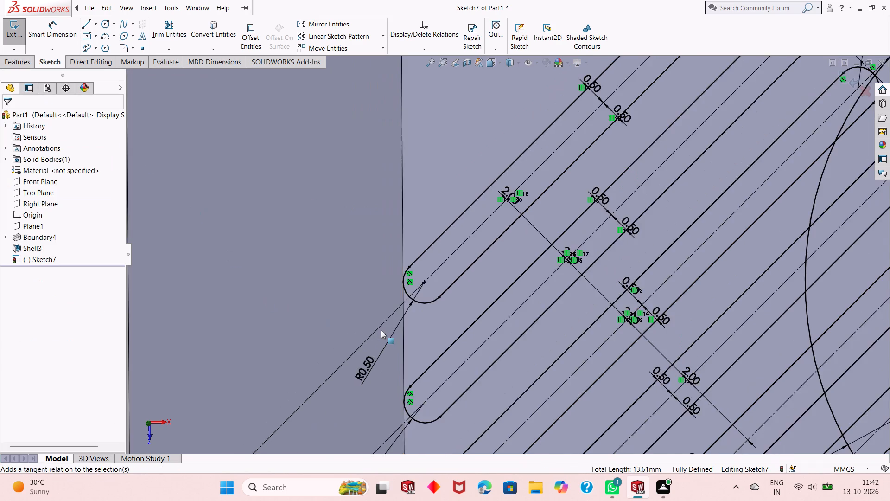
Draw a three-point arc of about 0.56 mm radius across the seventh slot's upper end, tangent to the inner diagonal construction line.
scroll(381, 330, up, 2)
scroll(704, 86, down, 1)
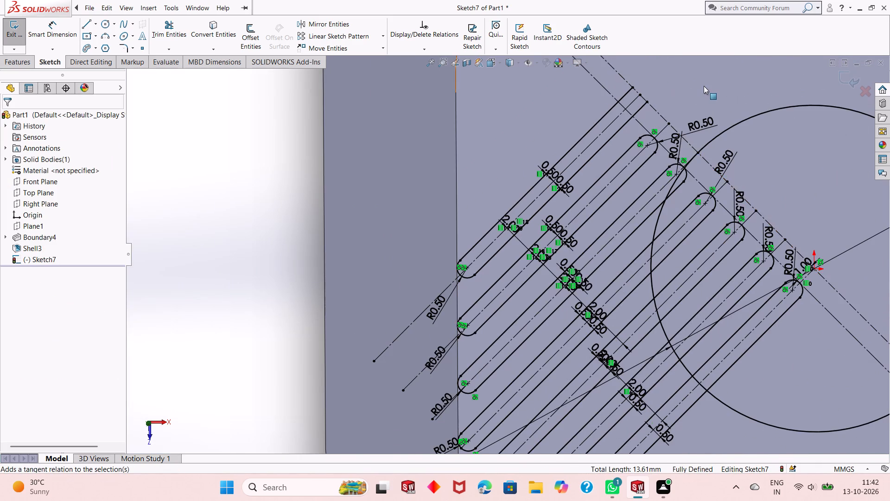
scroll(704, 86, down, 1)
scroll(577, 115, down, 3)
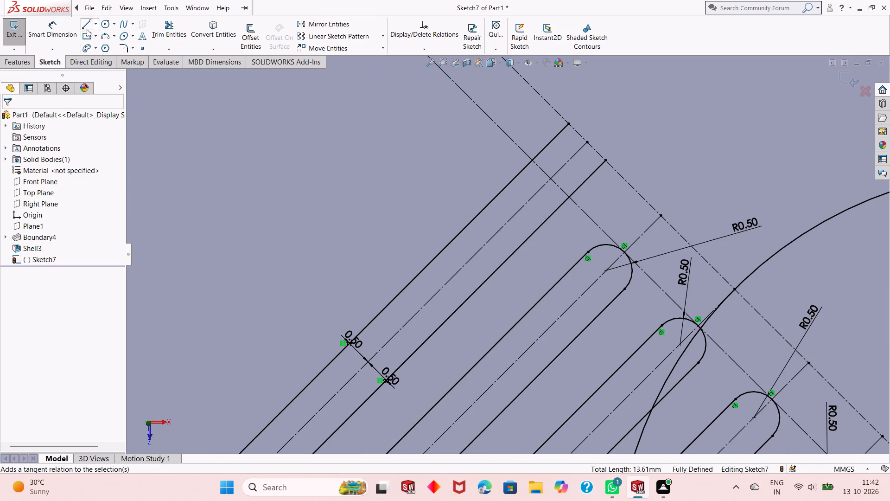
click(103, 38)
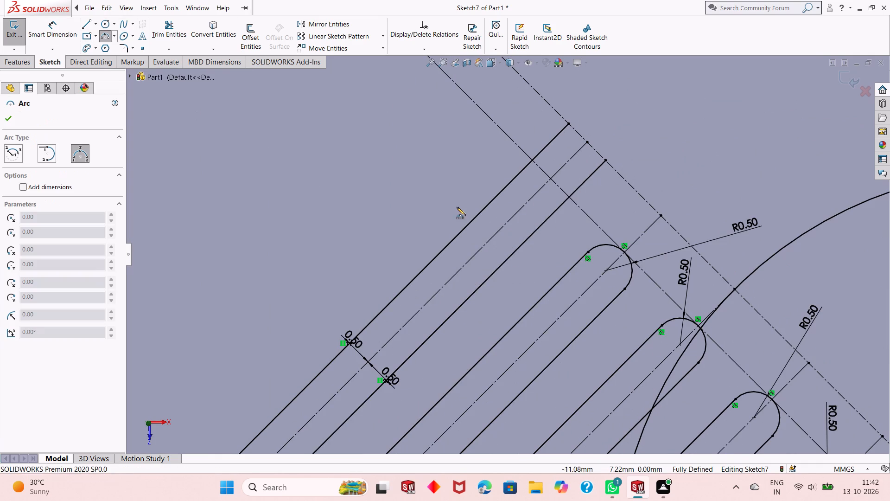
click(501, 191)
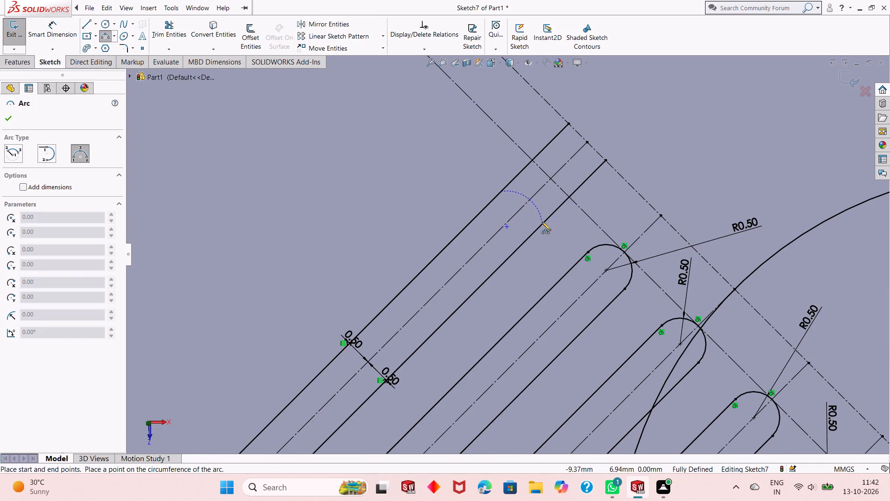
click(540, 226)
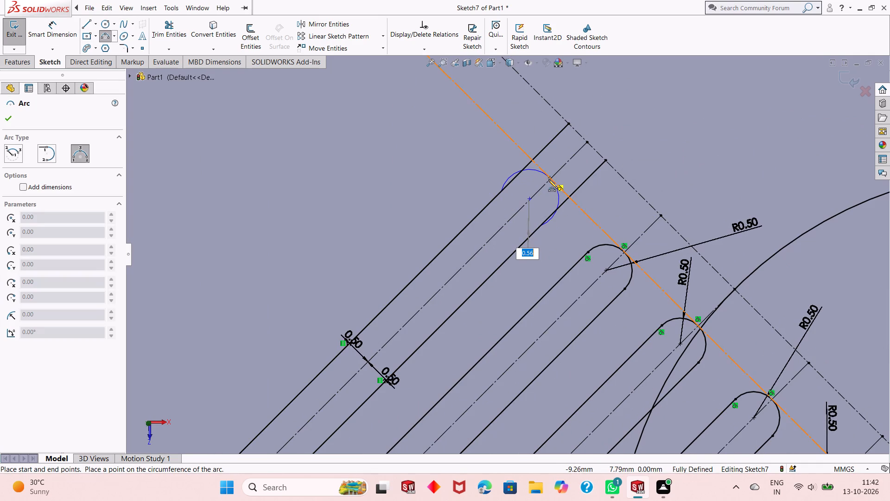
click(551, 180)
right_click(310, 165)
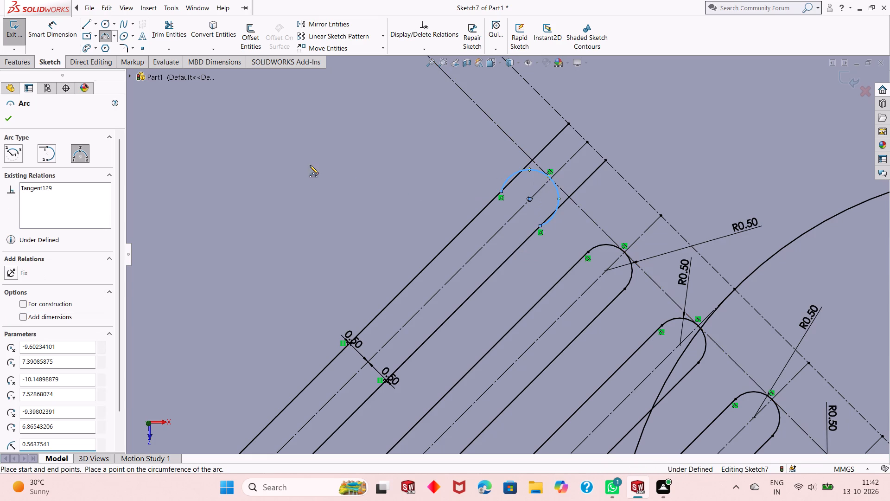
click(353, 169)
Dimension the seventh slot's upper end arc with a 0.5 mm radius.
scroll(551, 170, down, 3)
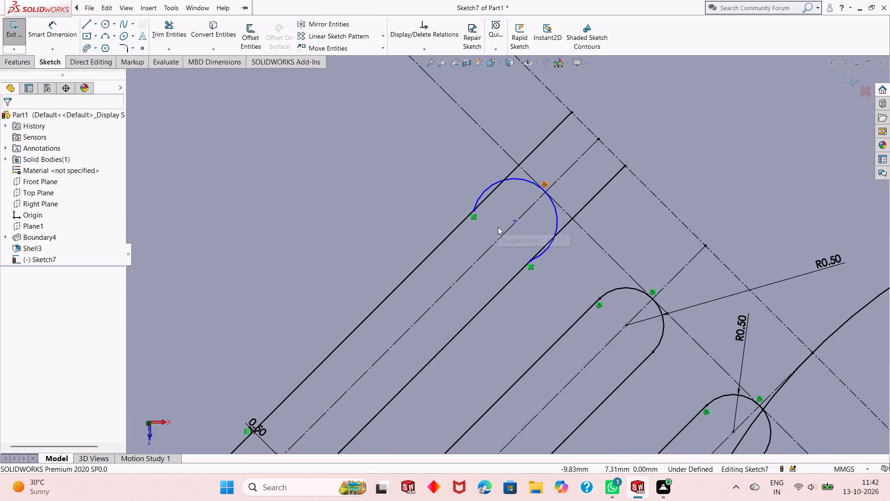
scroll(498, 227, down, 2)
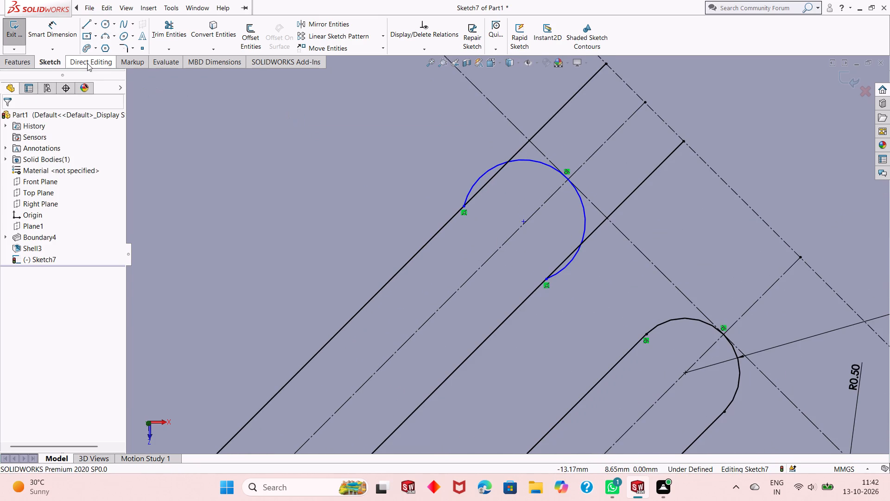
click(59, 37)
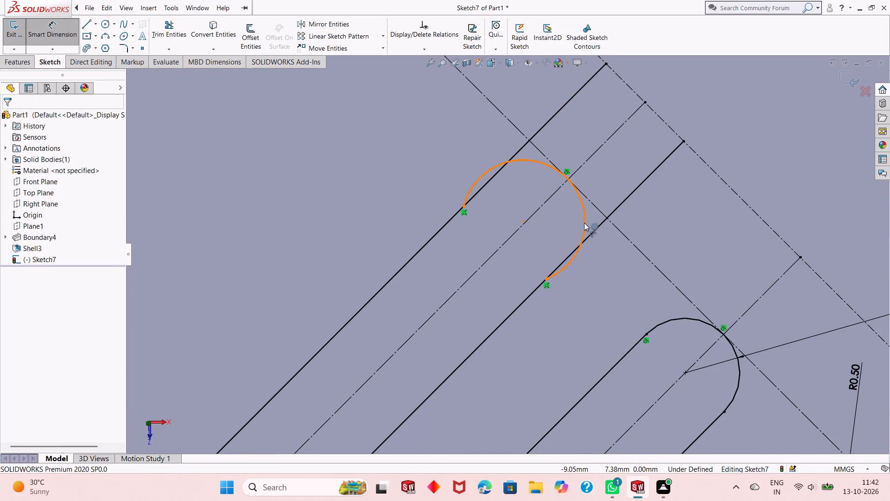
click(584, 223)
click(645, 161)
text(.5)
key(Return)
right_click(396, 155)
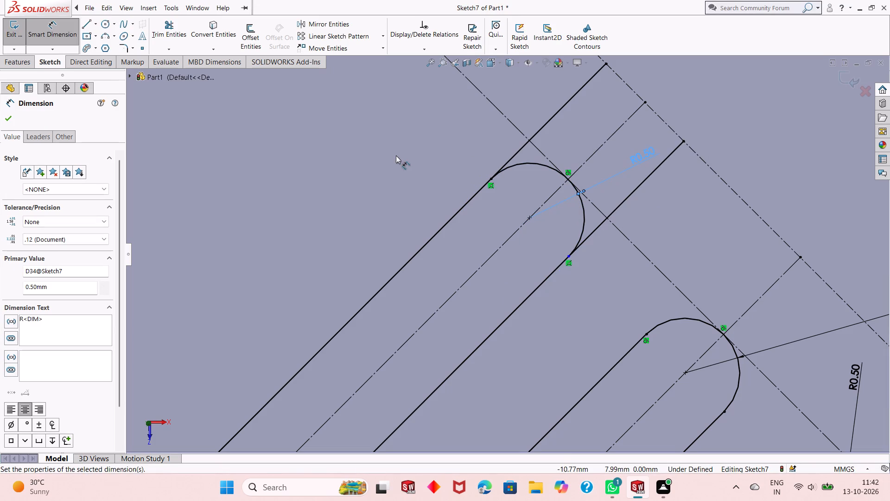
click(431, 189)
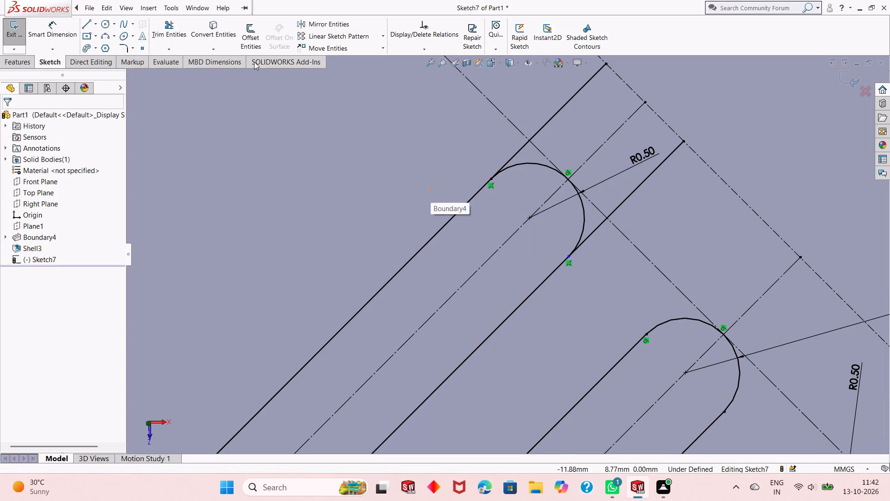
Trim the seventh slot's two side lines back to its upper end arc, removing the parts beyond it.
click(167, 32)
click(539, 133)
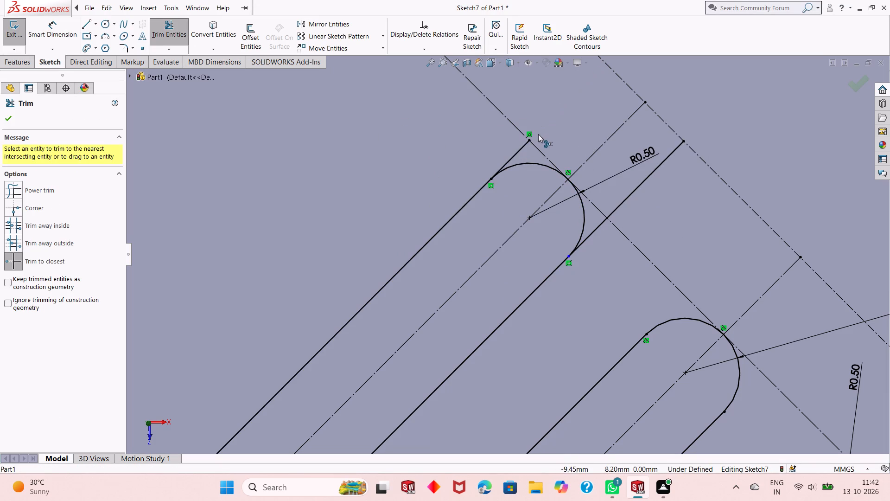
click(525, 148)
click(521, 149)
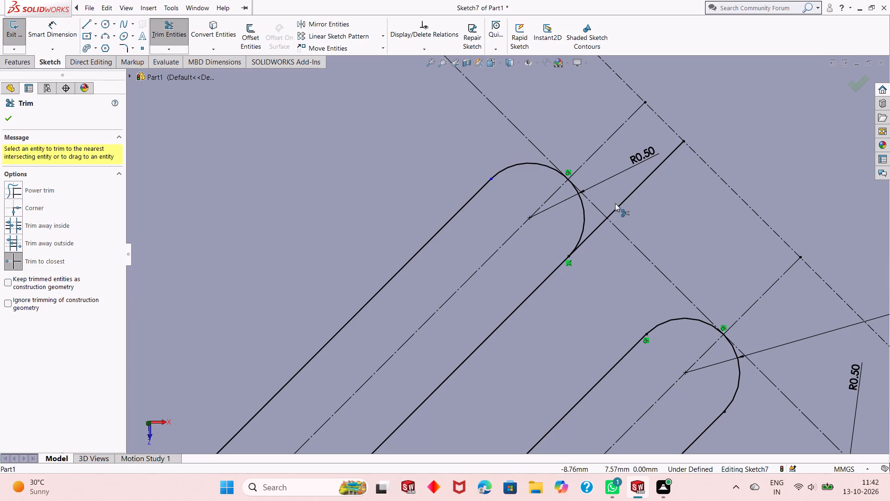
click(618, 211)
click(610, 213)
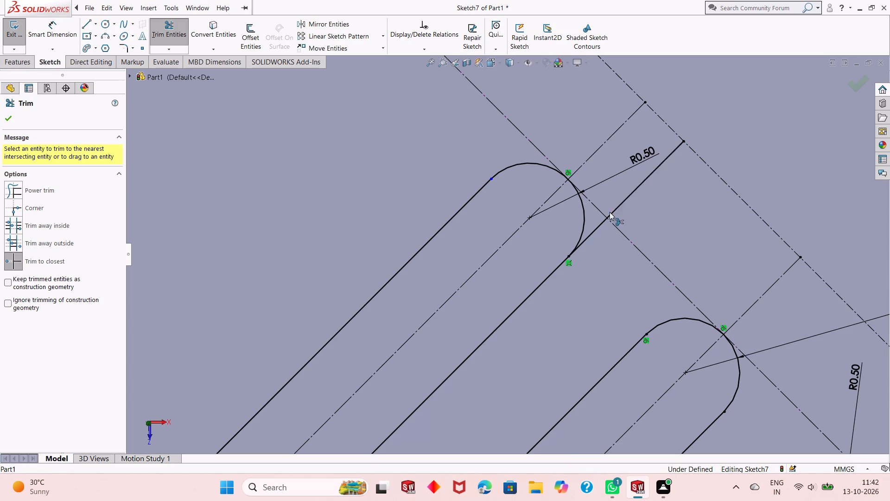
click(601, 226)
right_click(635, 202)
click(652, 233)
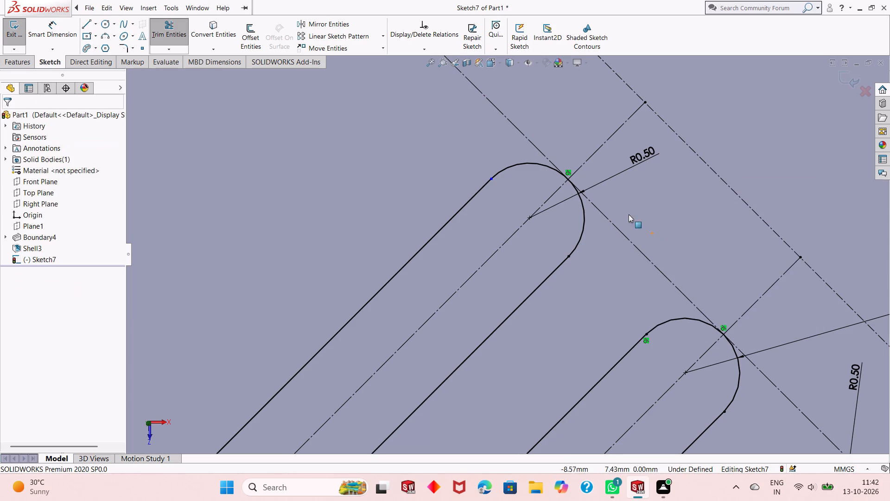
Make the seventh slot's upper end arc tangent to the slot's outer side line.
click(500, 170)
ctrl+click(483, 186)
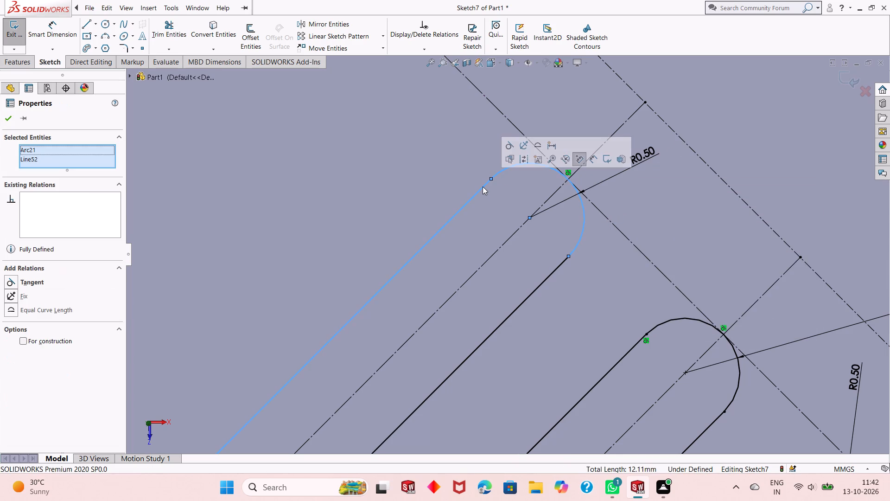
click(511, 150)
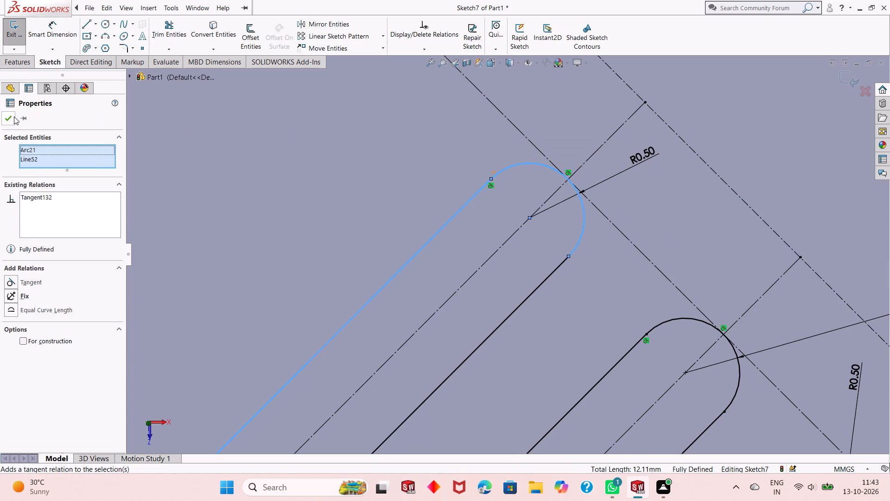
click(14, 116)
Offset the seventh slot's centreline 2 mm outward in one direction only, away from the existing slots.
scroll(495, 286, down, 2)
scroll(496, 292, up, 2)
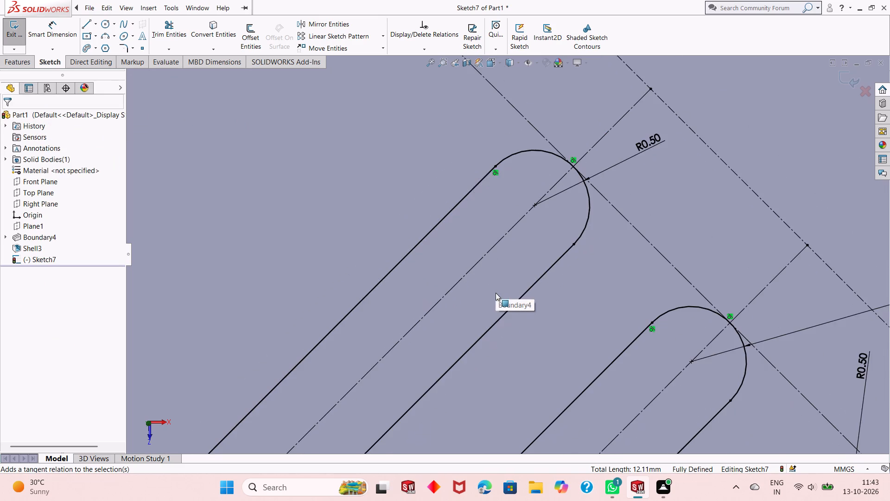
scroll(478, 309, up, 9)
scroll(403, 356, down, 2)
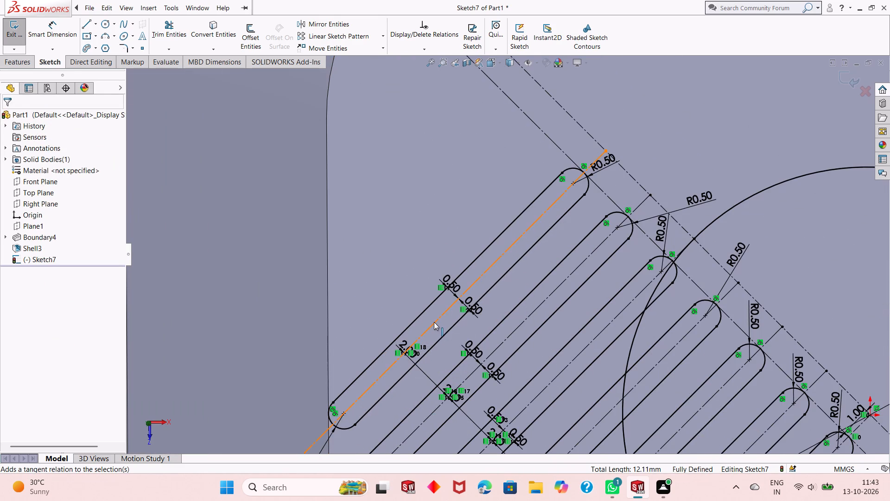
click(434, 322)
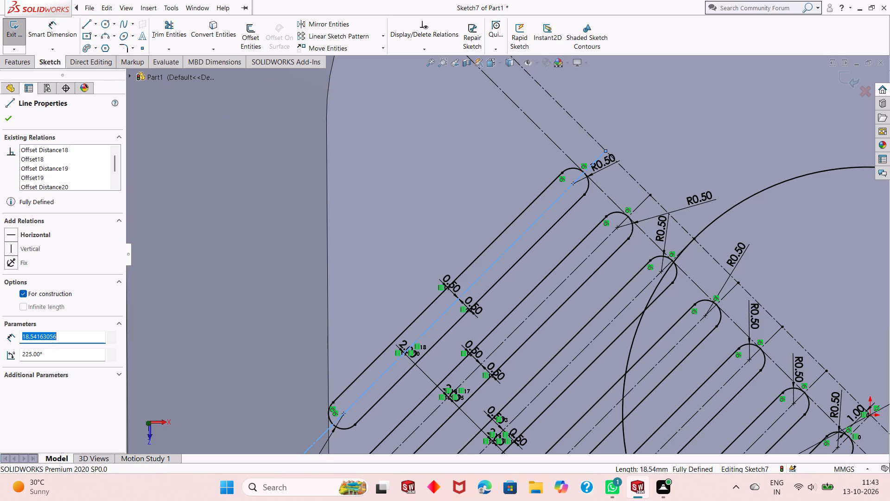
click(248, 43)
key(2)
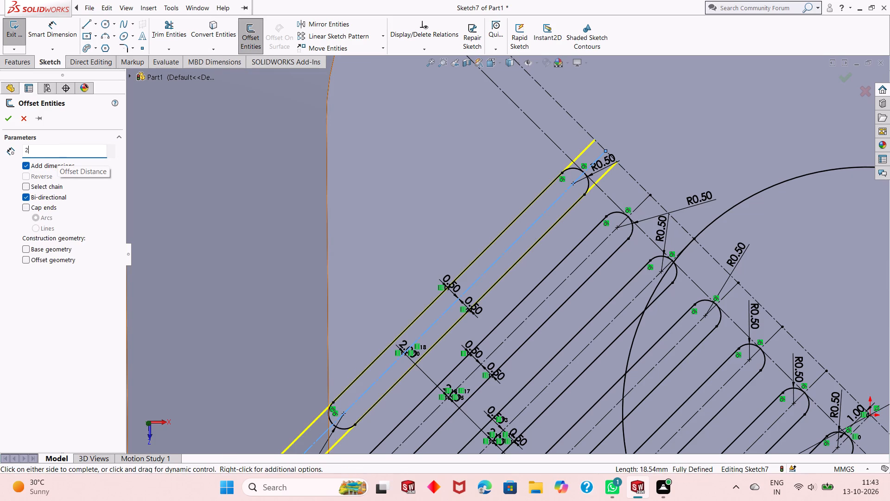
key(Return)
click(38, 198)
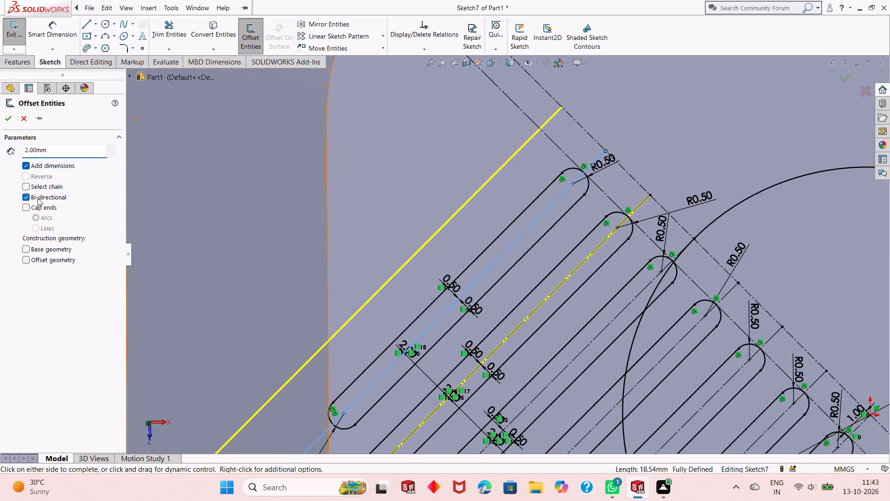
click(8, 121)
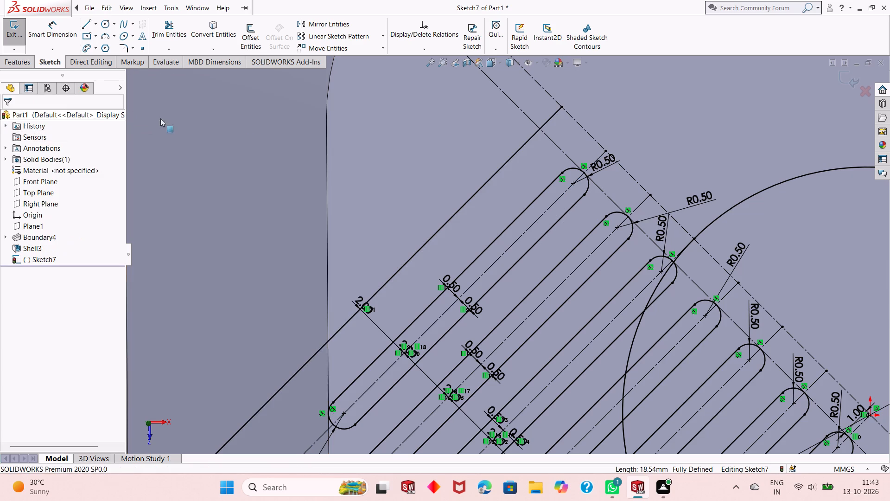
Convert the new outermost offset line to construction geometry as the eighth slot's centreline.
click(444, 227)
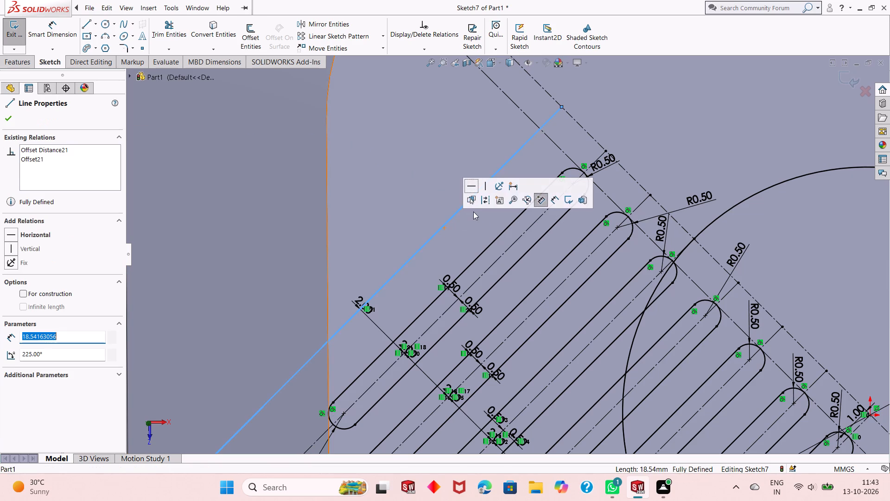
click(480, 204)
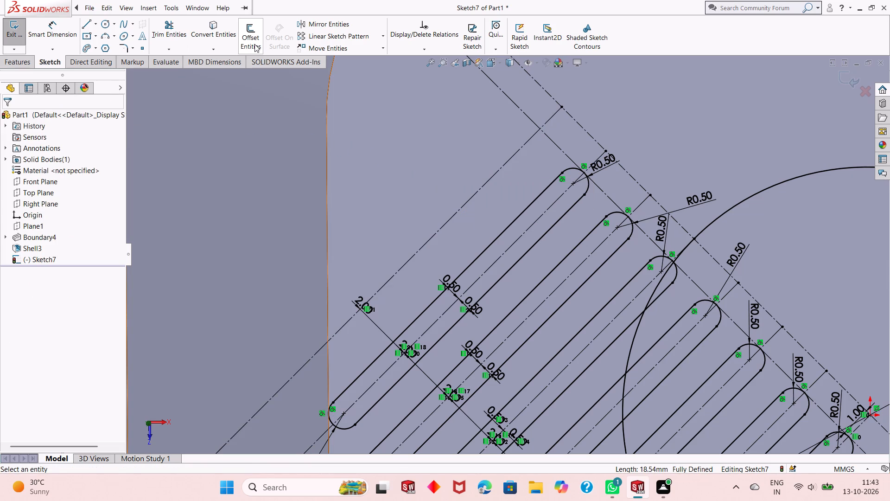
Offset the eighth slot's centreline 0.5 mm in both directions to form its side lines.
click(254, 44)
click(395, 273)
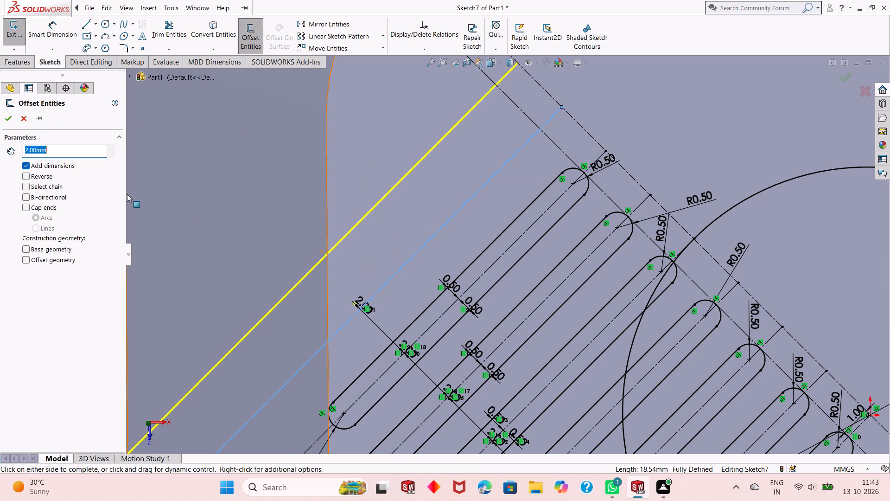
text(.5)
key(Return)
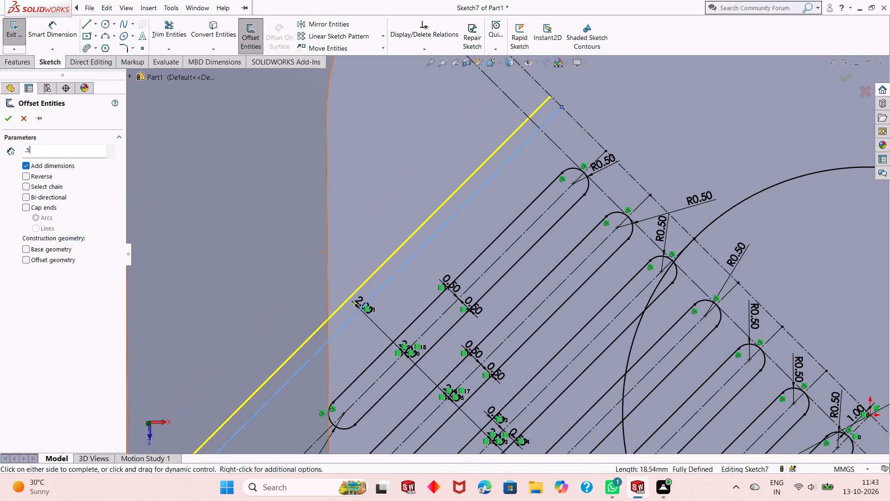
click(30, 199)
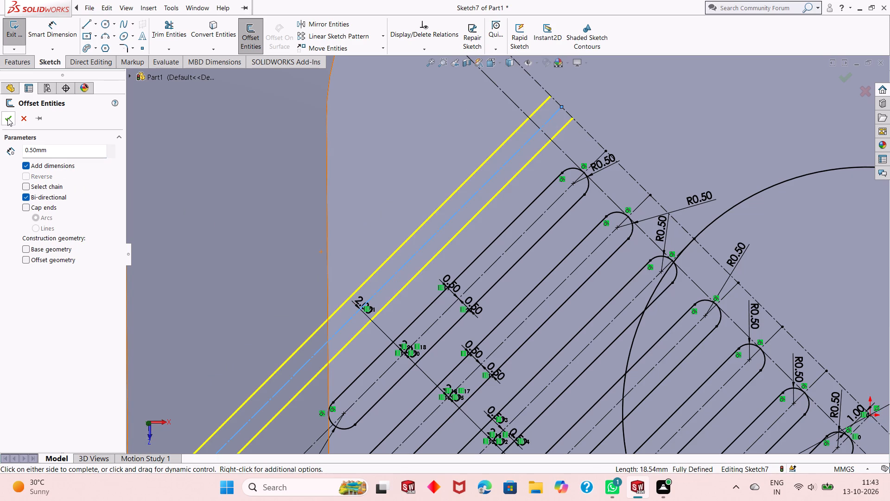
click(7, 118)
Draw a three-point arc of 0.5 mm radius between the eighth slot's side lines, just inside the vertical wall edge.
scroll(365, 360, down, 3)
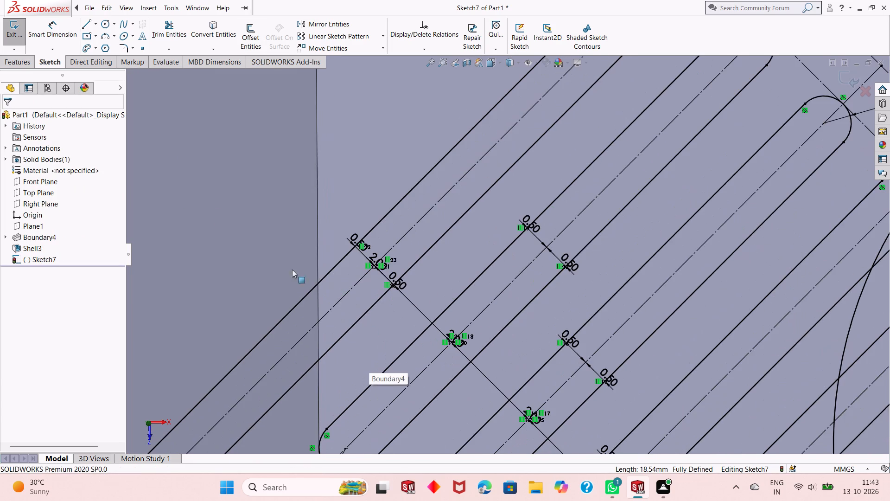
click(102, 35)
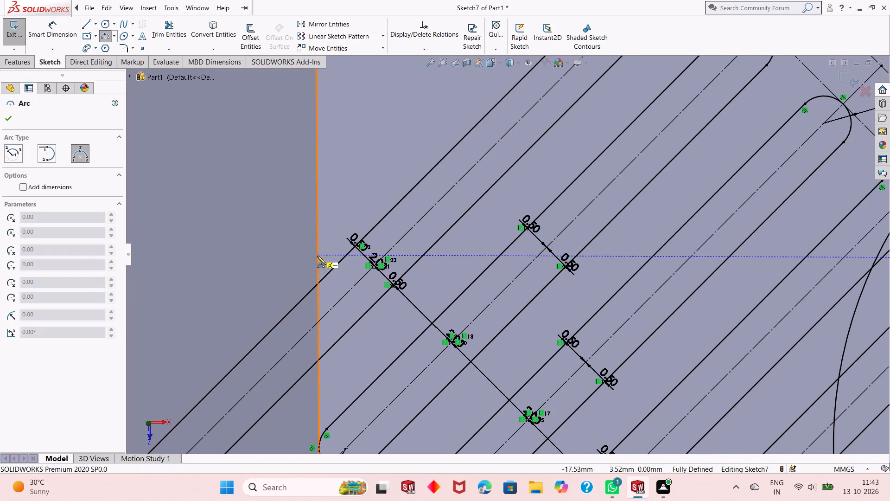
click(345, 254)
click(375, 303)
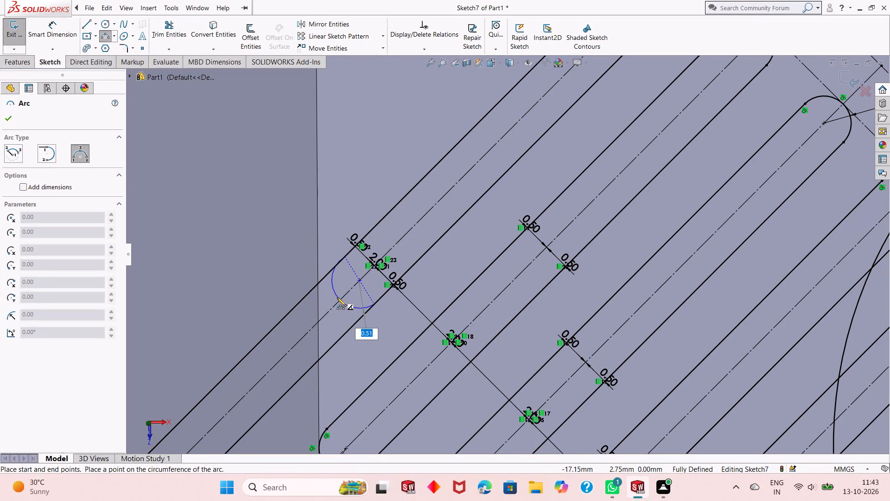
text(.5)
key(Return)
right_click(265, 242)
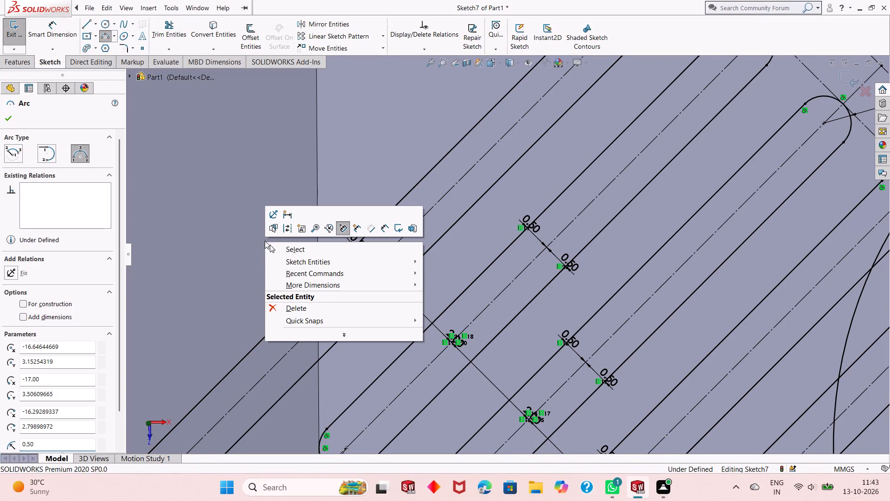
click(296, 248)
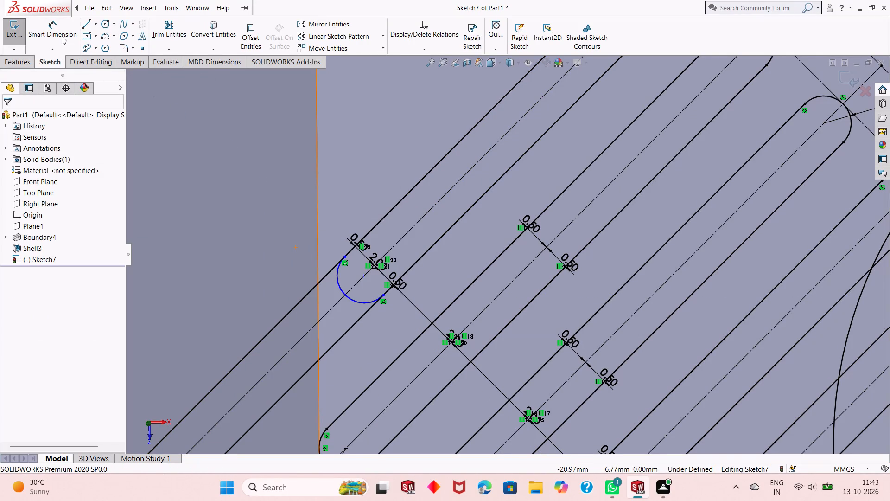
Dimension the eighth slot's lower end arc with a 0.5 mm radius.
click(62, 36)
click(350, 298)
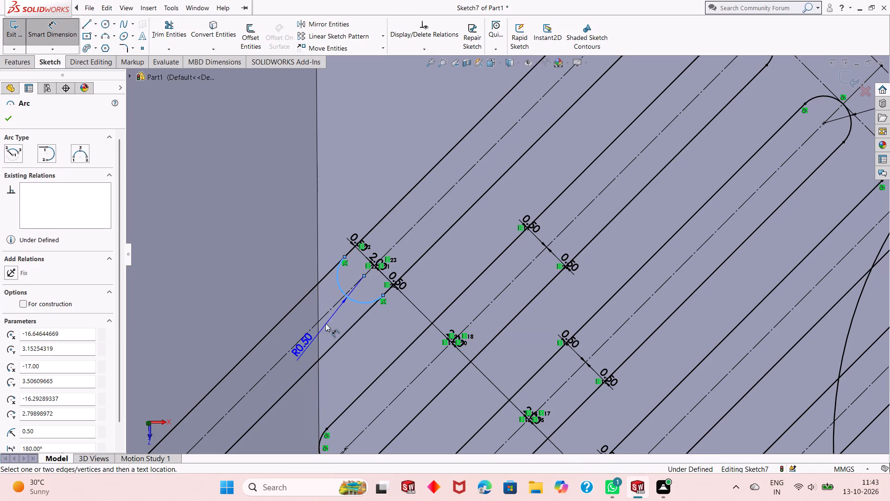
click(281, 374)
key(Return)
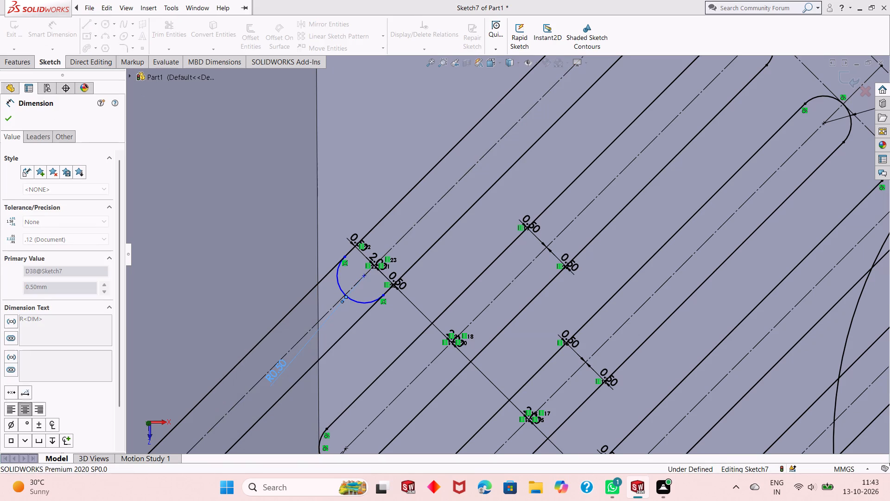
Make the eighth slot's lower end arc tangent to the vertical wall edge.
right_click(180, 259)
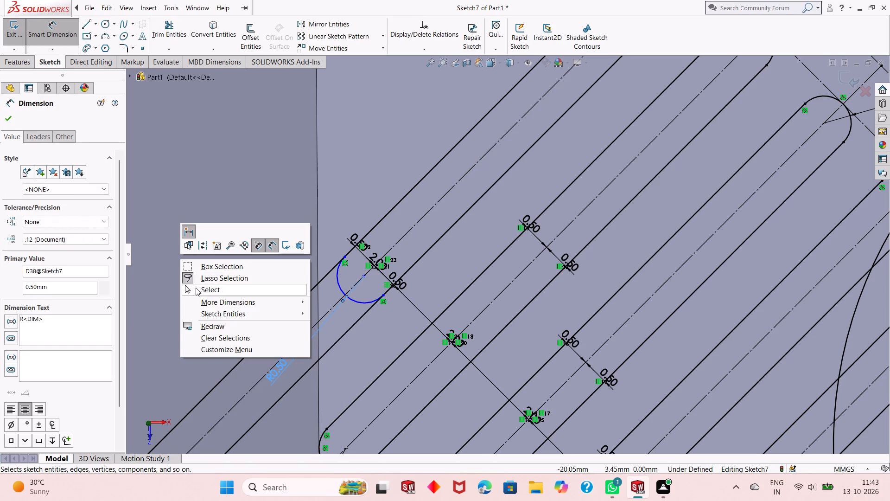
click(196, 288)
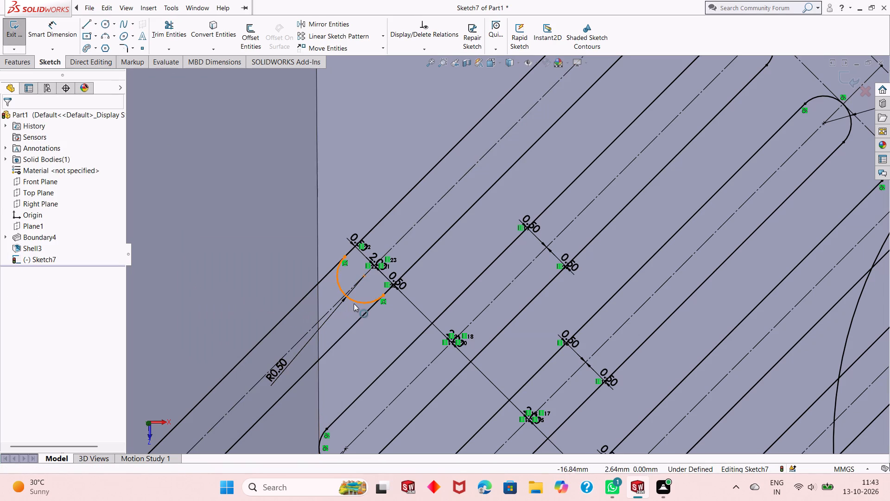
click(356, 303)
ctrl+click(317, 307)
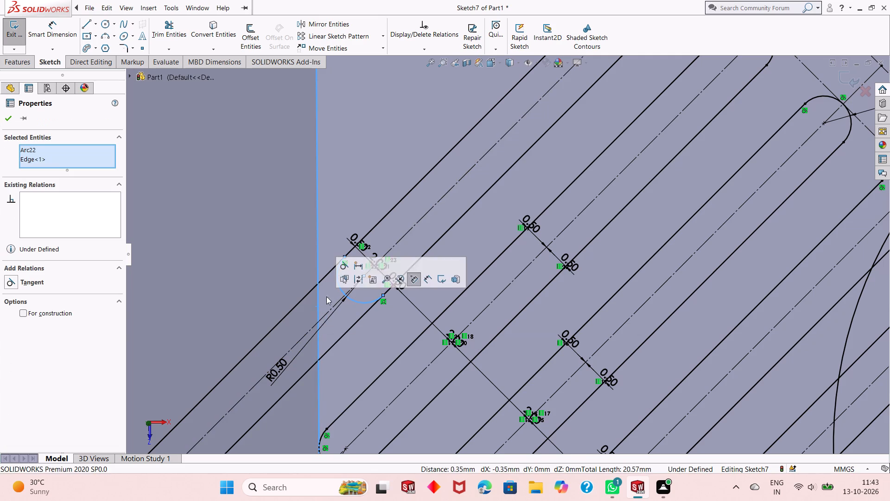
click(345, 263)
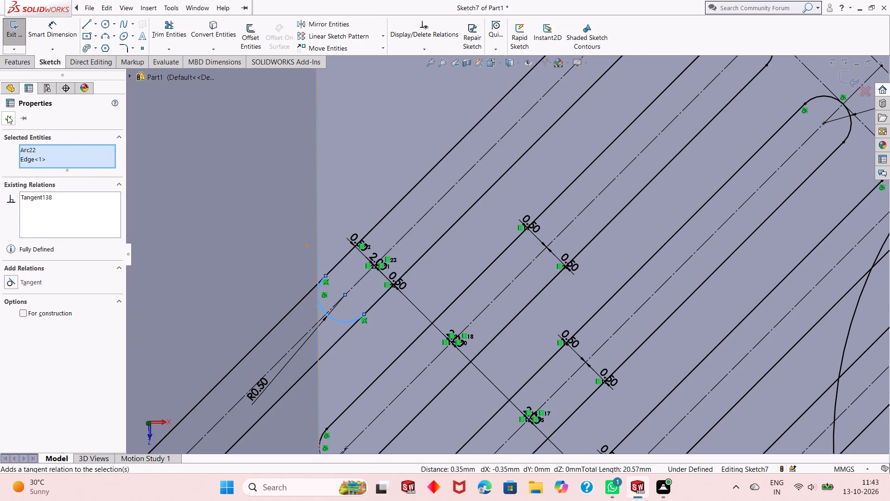
click(8, 116)
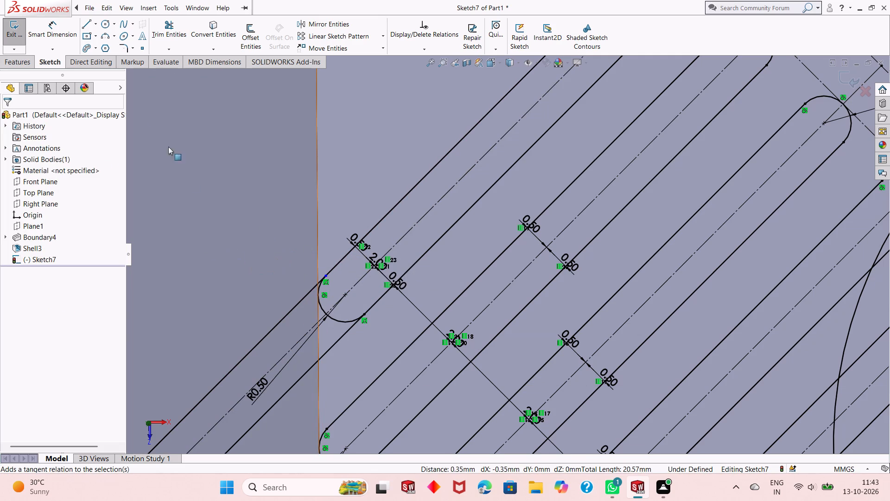
Trim both of the eighth slot's side lines where they extend beyond the lower end arc.
click(170, 37)
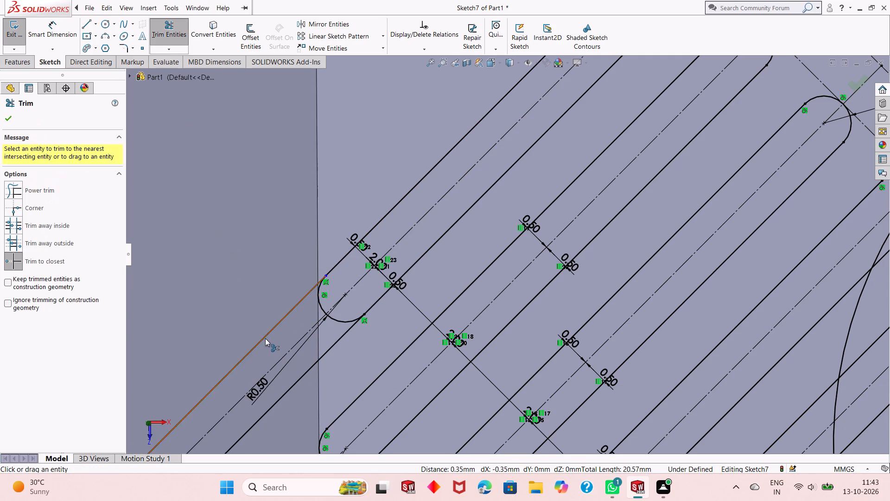
click(266, 337)
click(299, 381)
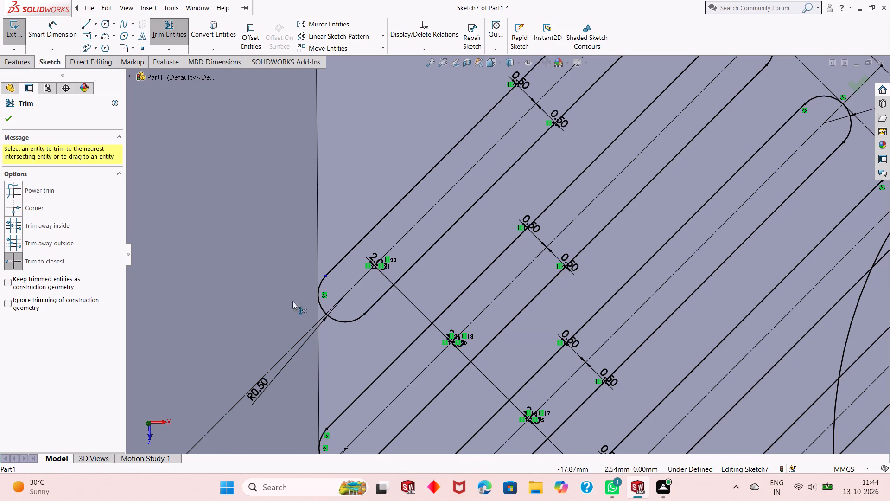
right_click(287, 283)
click(301, 317)
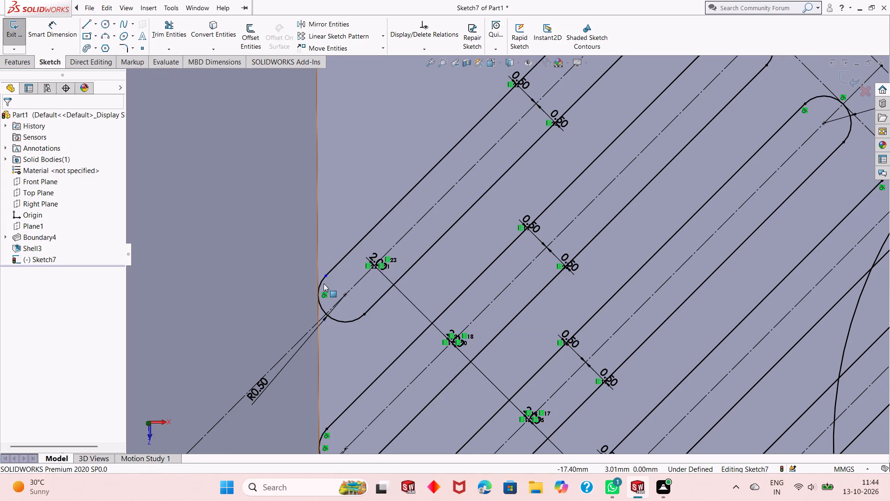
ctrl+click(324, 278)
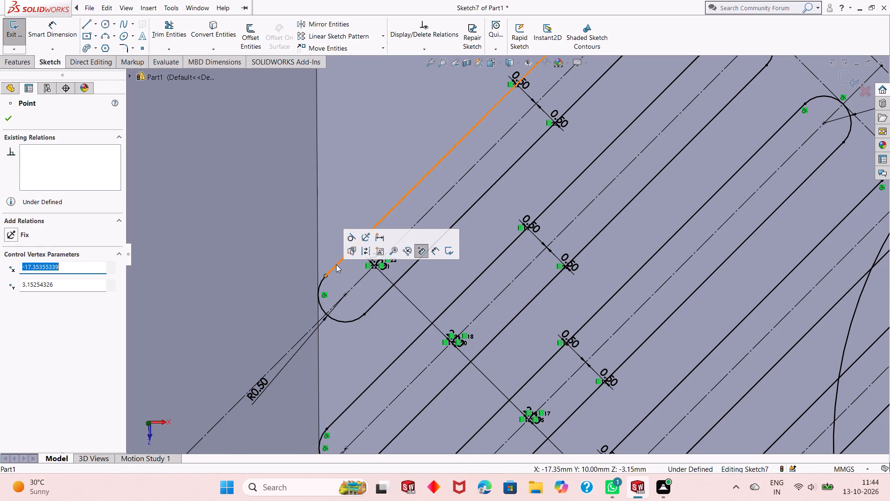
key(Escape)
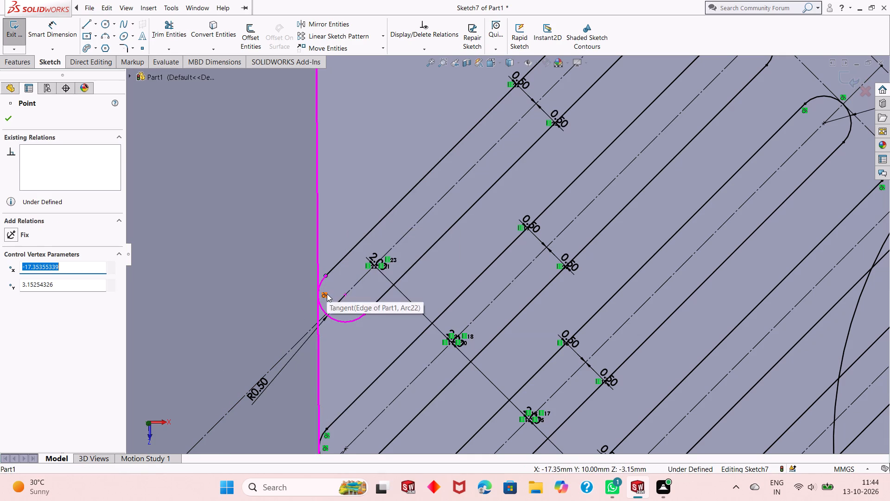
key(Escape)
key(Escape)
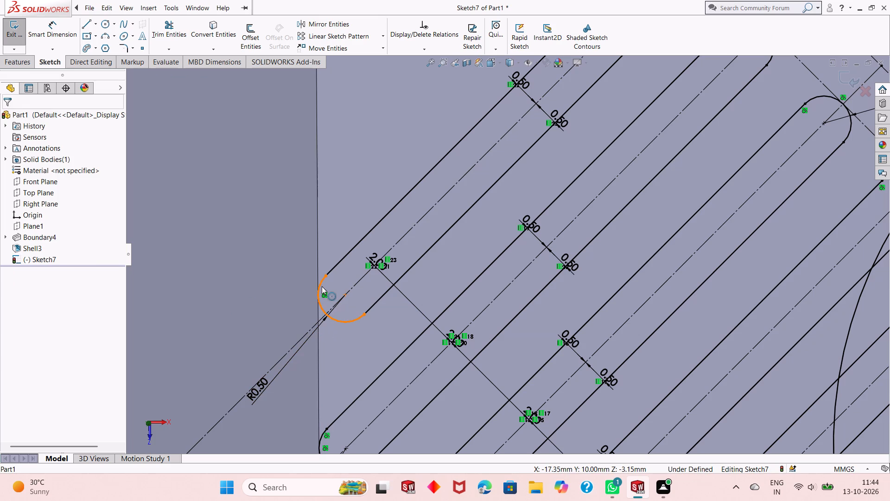
Make the eighth slot's lower end arc tangent to its outer side line.
click(322, 286)
ctrl+click(334, 264)
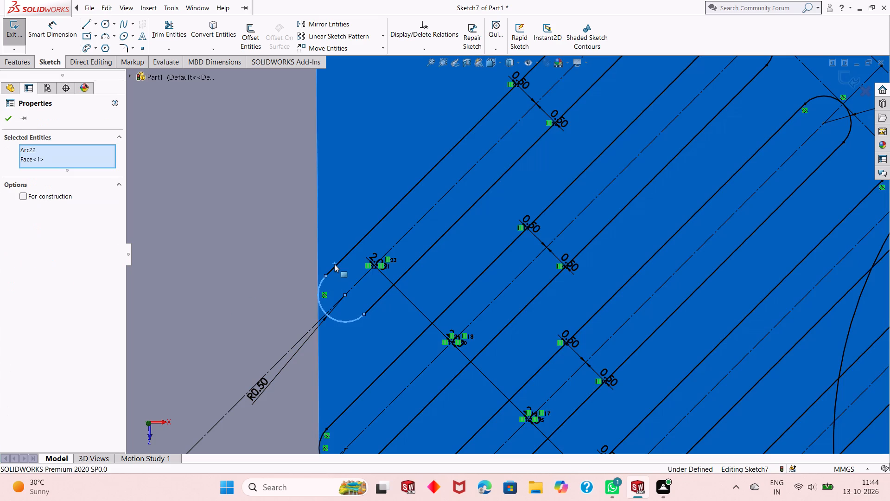
ctrl+right_click(35, 161)
ctrl+click(55, 178)
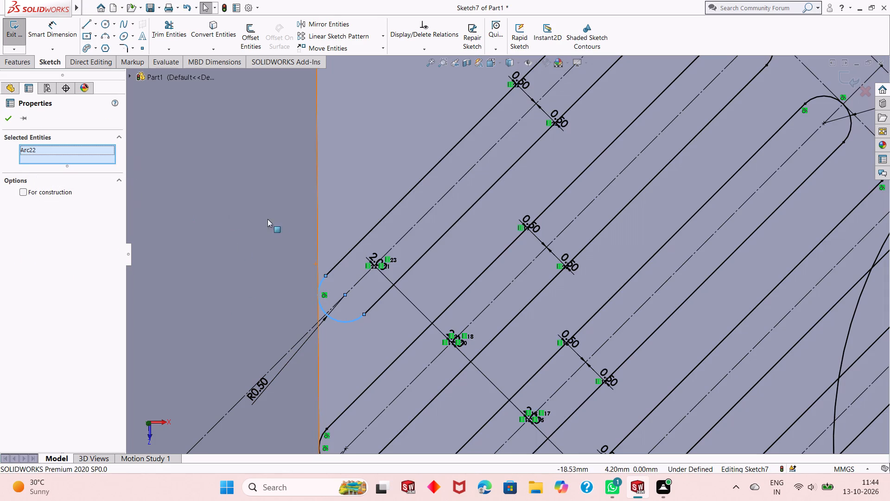
ctrl+click(343, 261)
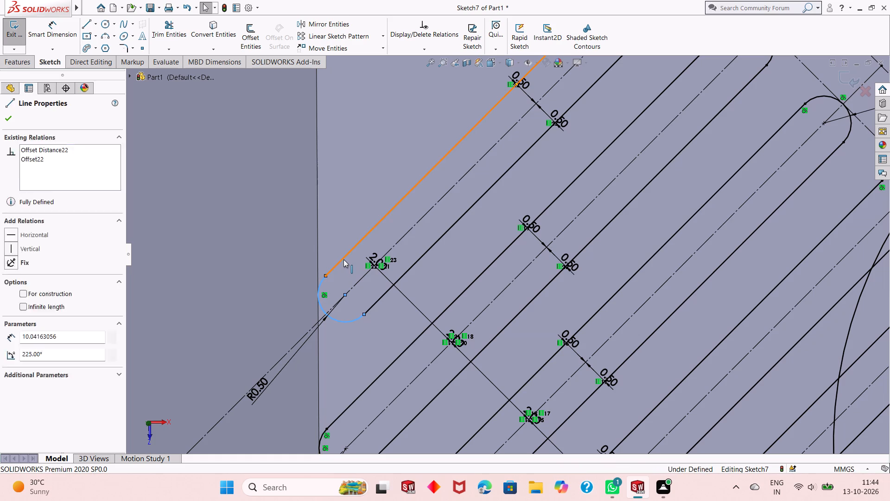
click(17, 284)
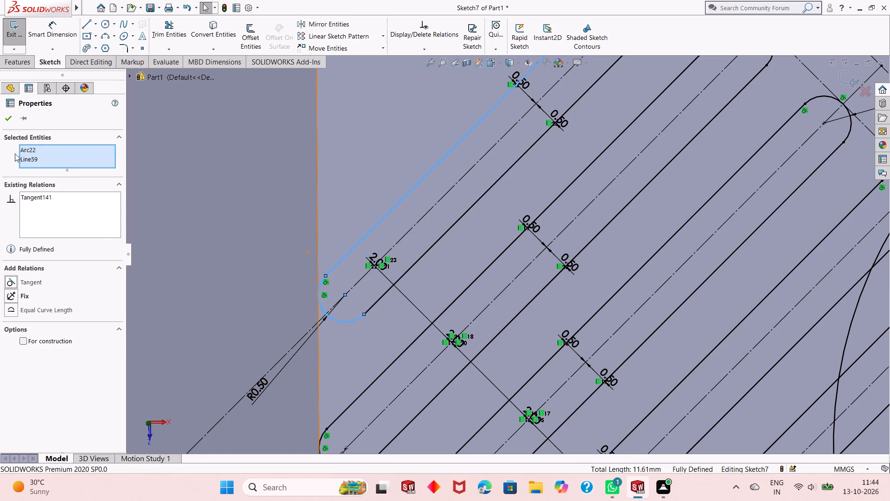
click(7, 124)
Draw a three-point arc of about 0.53 mm radius between the eighth slot's side lines at the upper end, touching the inner diagonal construction line.
scroll(352, 318, up, 1)
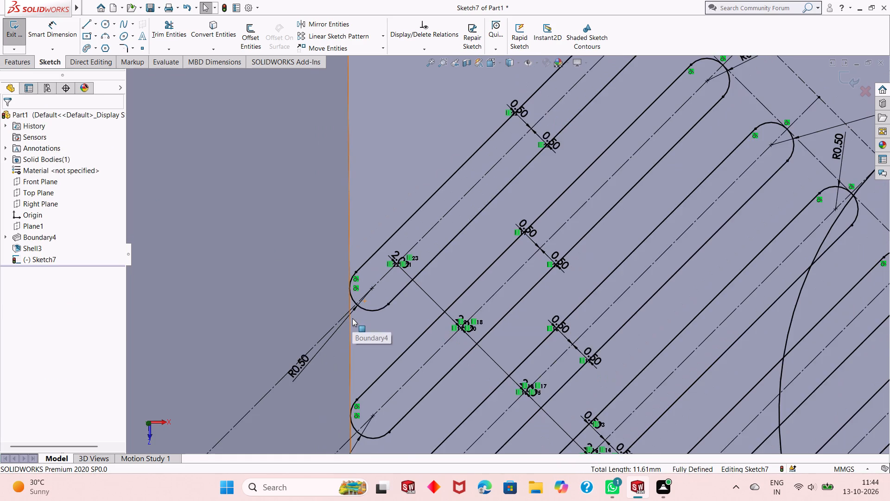
scroll(352, 318, down, 7)
scroll(347, 315, up, 5)
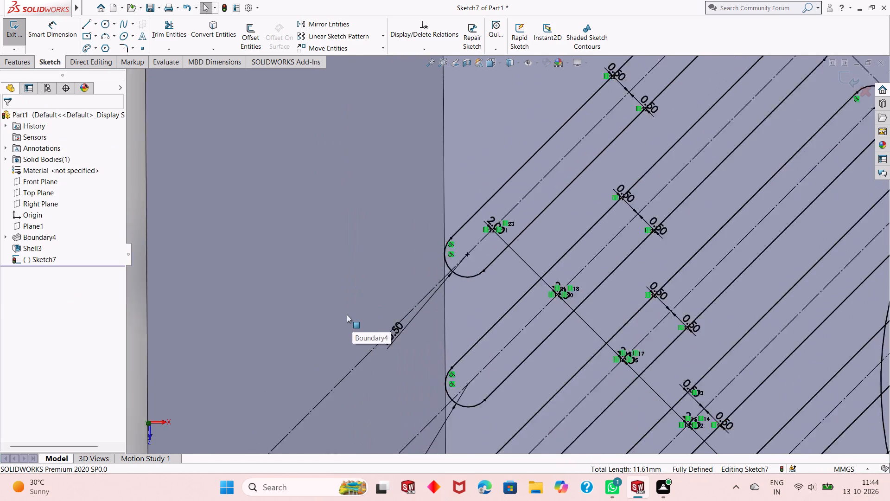
scroll(347, 315, up, 6)
scroll(629, 97, down, 5)
scroll(582, 190, down, 4)
click(105, 41)
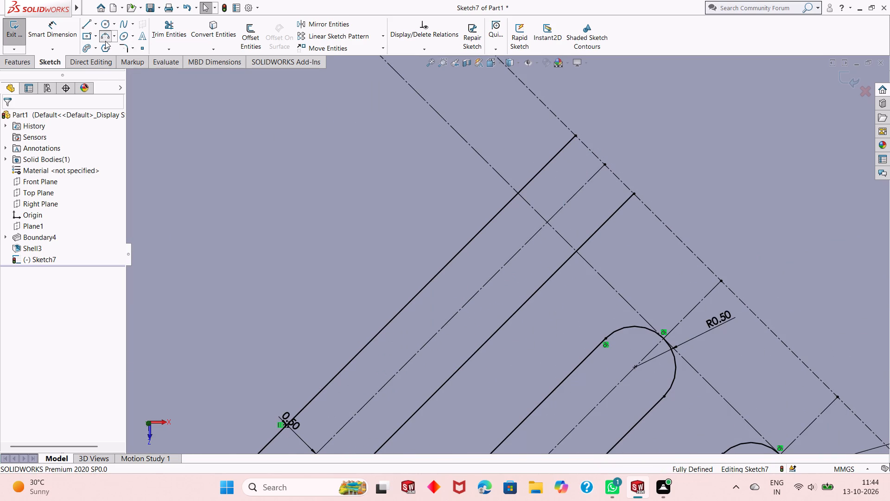
click(477, 235)
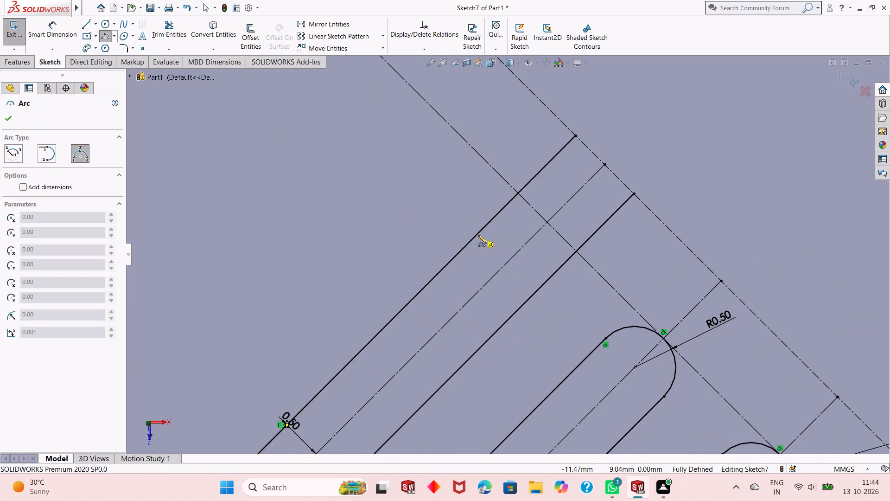
click(534, 294)
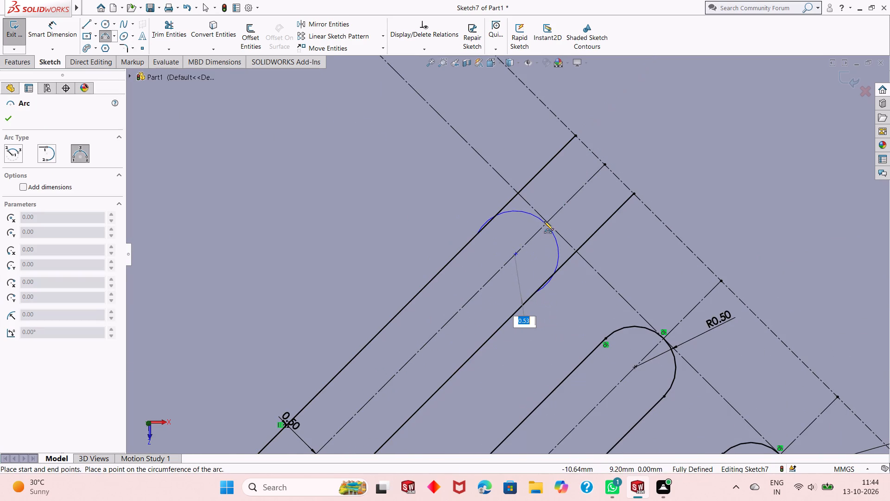
click(547, 221)
right_click(364, 189)
click(371, 193)
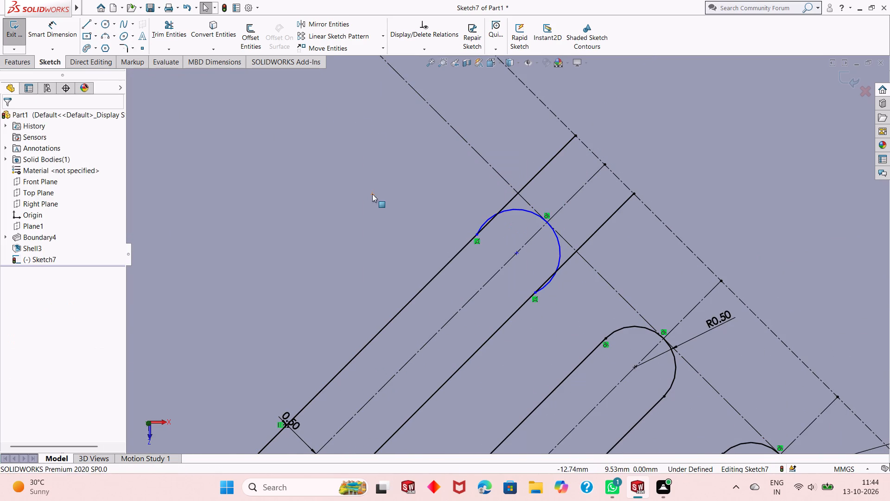
Dimension the eighth slot's upper end arc with a 0.5 mm radius.
click(63, 31)
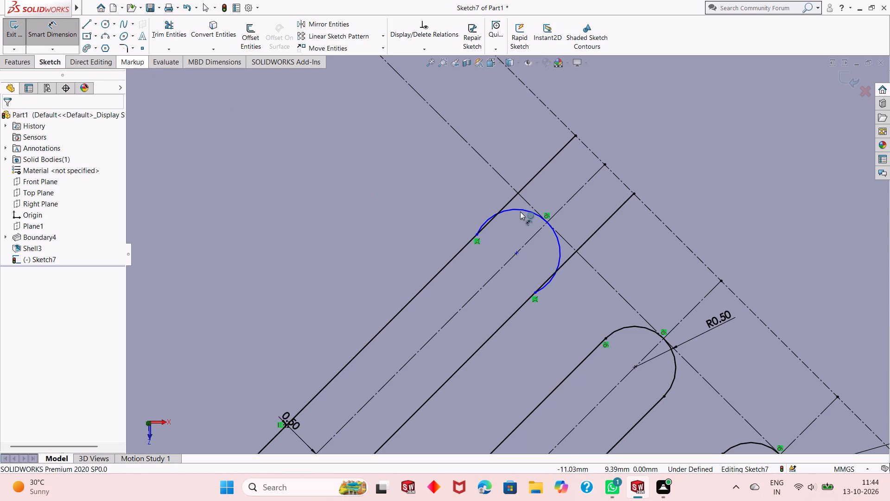
click(529, 214)
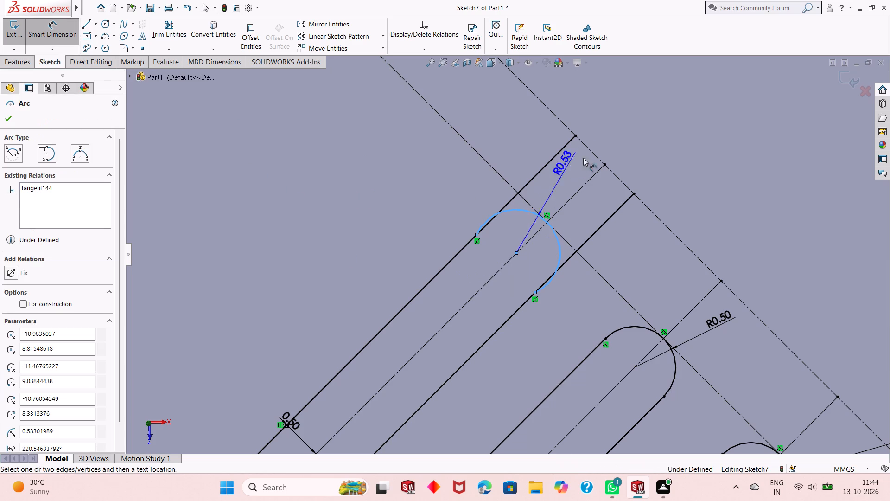
click(626, 111)
text(.5)
key(Return)
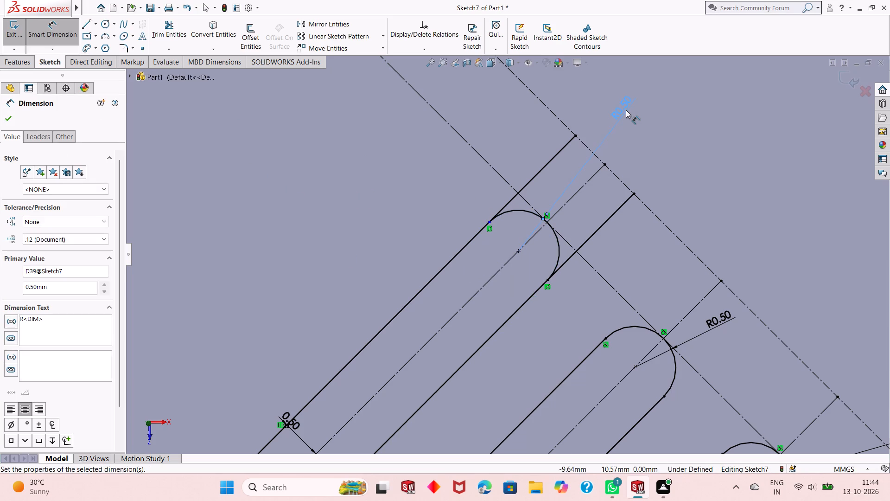
right_click(643, 144)
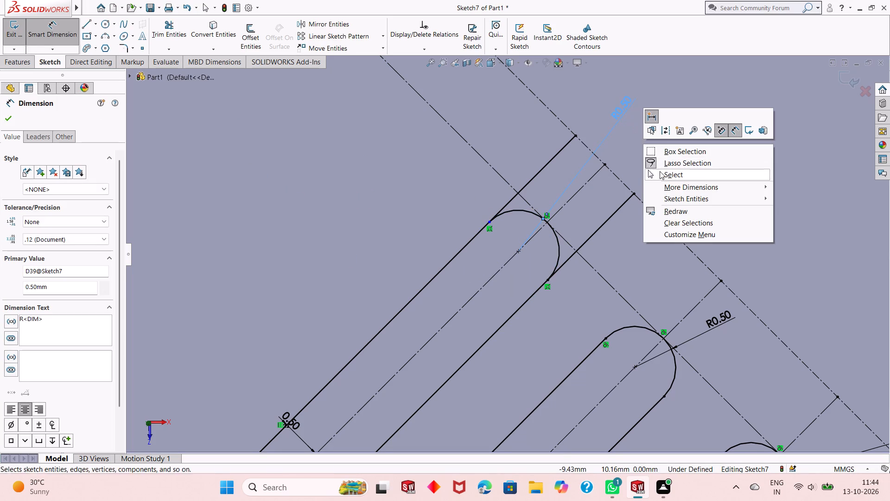
click(660, 171)
Trim both of the eighth slot's side lines where they extend beyond the upper end arc.
click(174, 34)
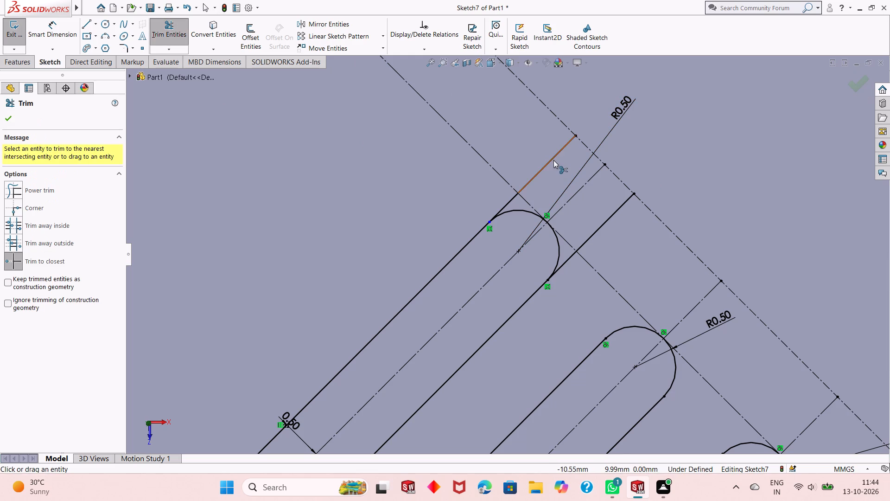
click(553, 161)
click(528, 183)
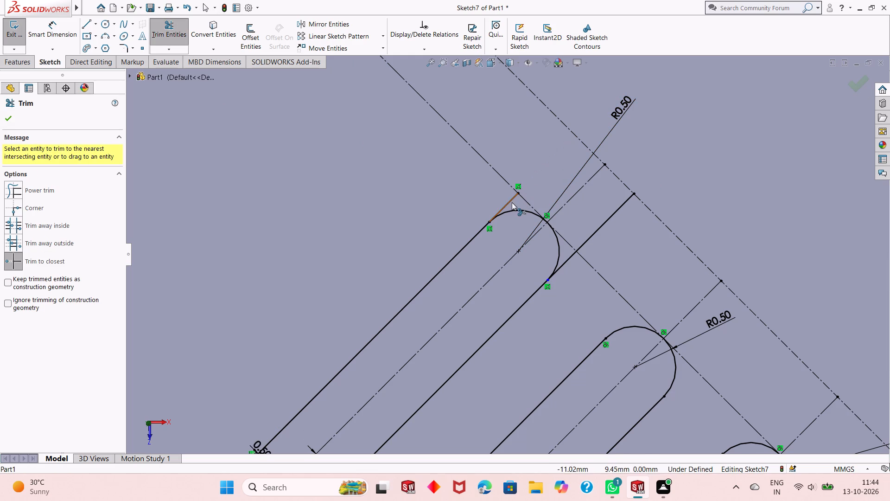
click(511, 203)
click(595, 231)
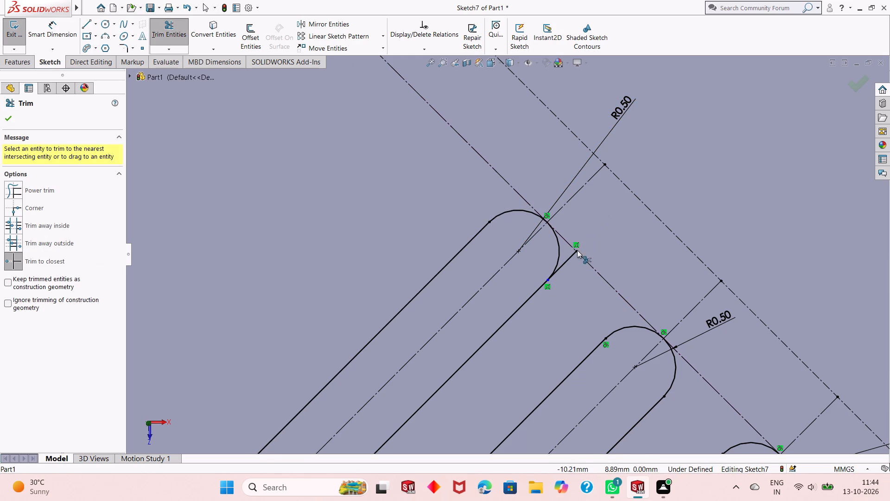
click(571, 259)
right_click(637, 156)
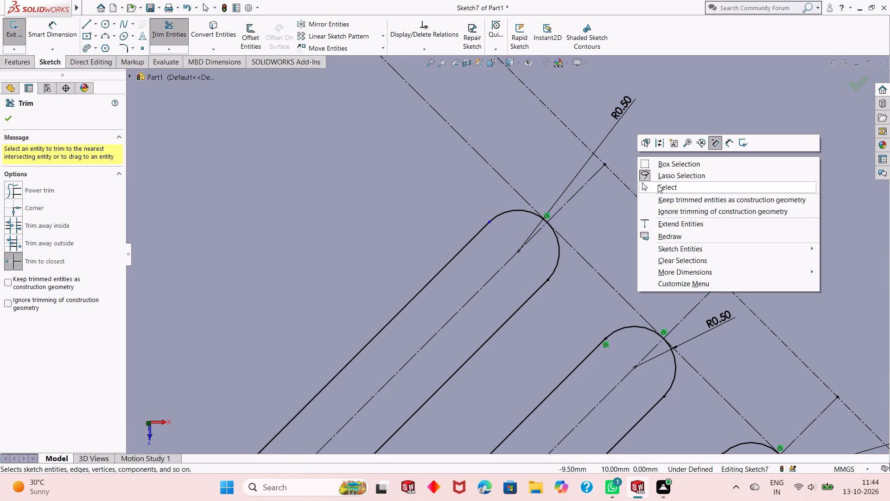
click(658, 185)
Make the eighth slot's upper end arc tangent to its outer side line.
click(509, 212)
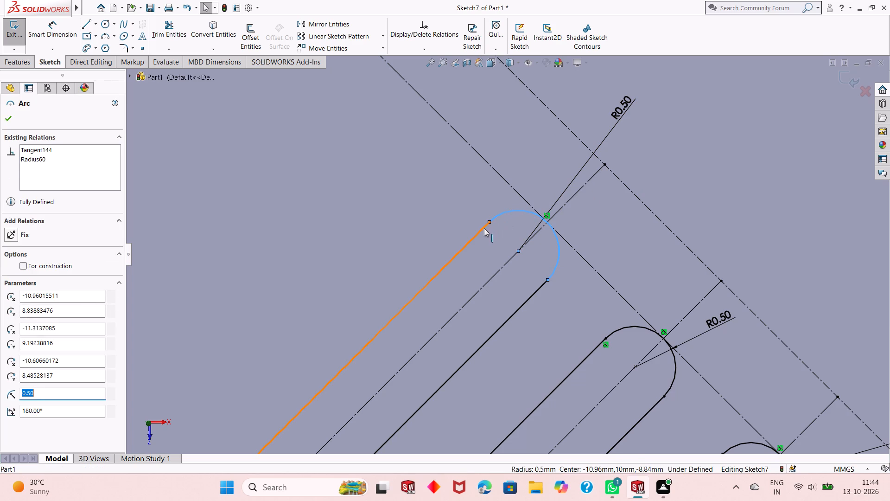
ctrl+click(484, 228)
click(512, 190)
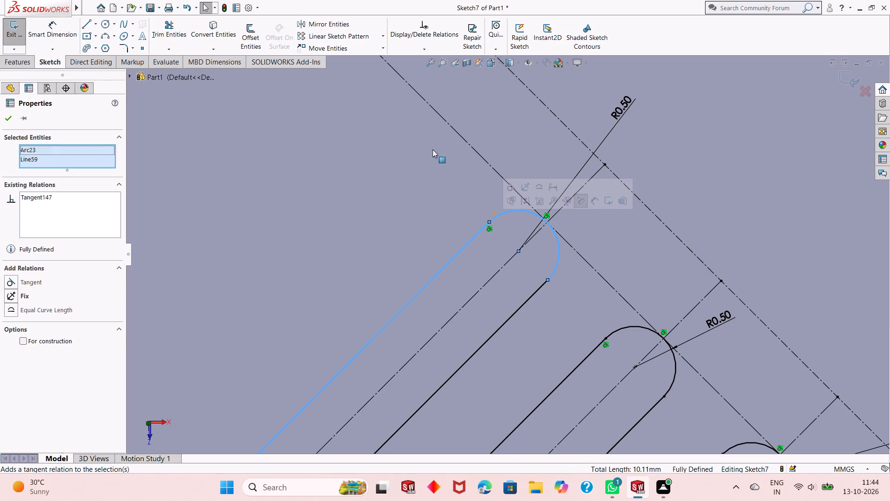
click(2, 119)
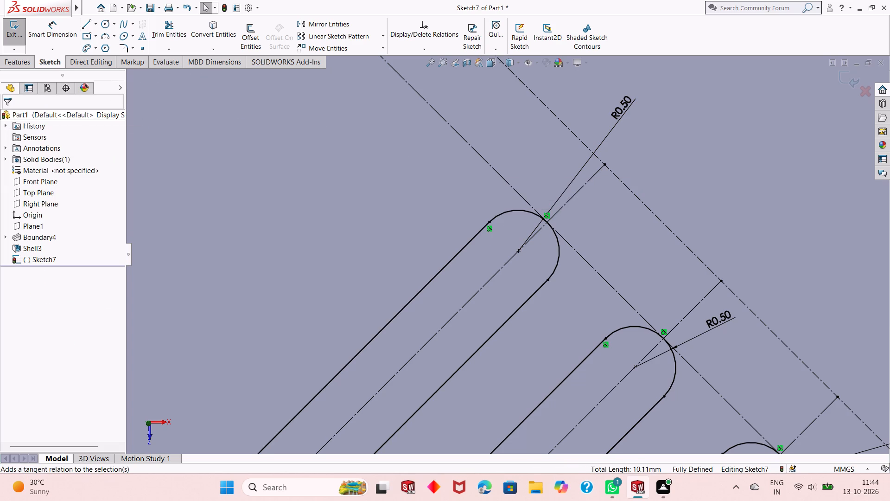
Offset the eighth slot's centreline 2 mm outward to one side only and convert the new line to construction geometry.
scroll(541, 305, down, 3)
scroll(541, 305, up, 9)
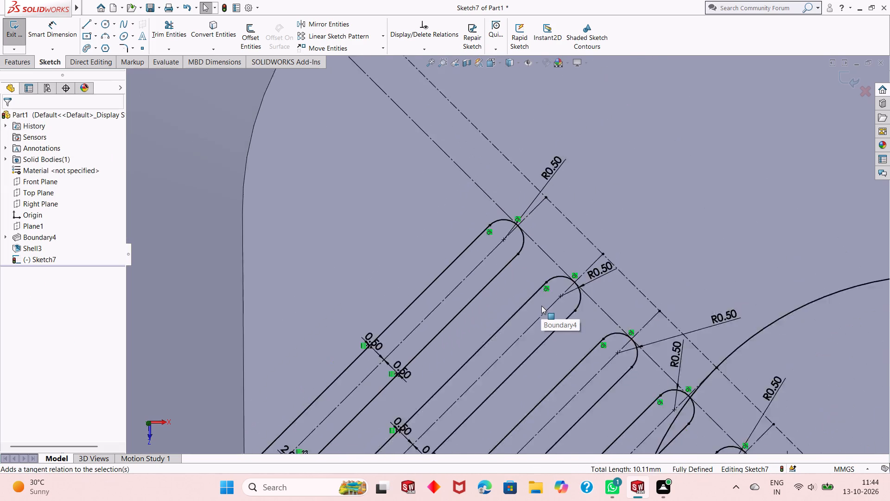
scroll(541, 306, up, 4)
scroll(469, 230, down, 2)
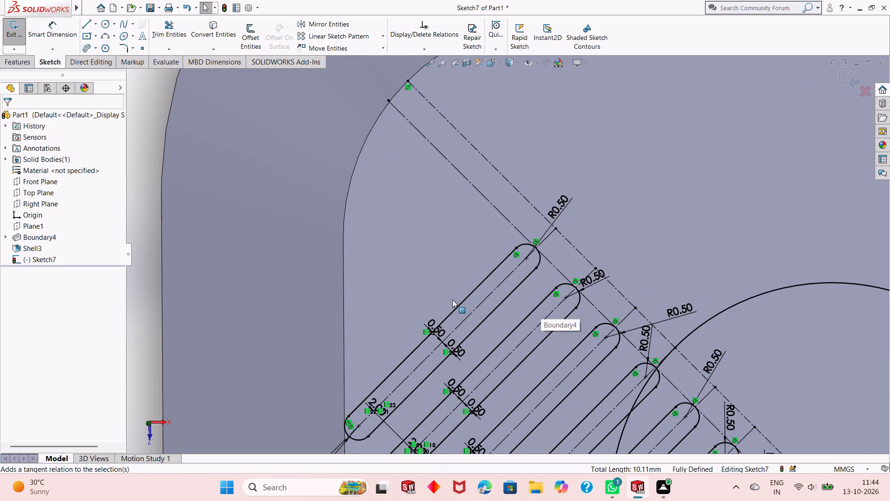
click(465, 320)
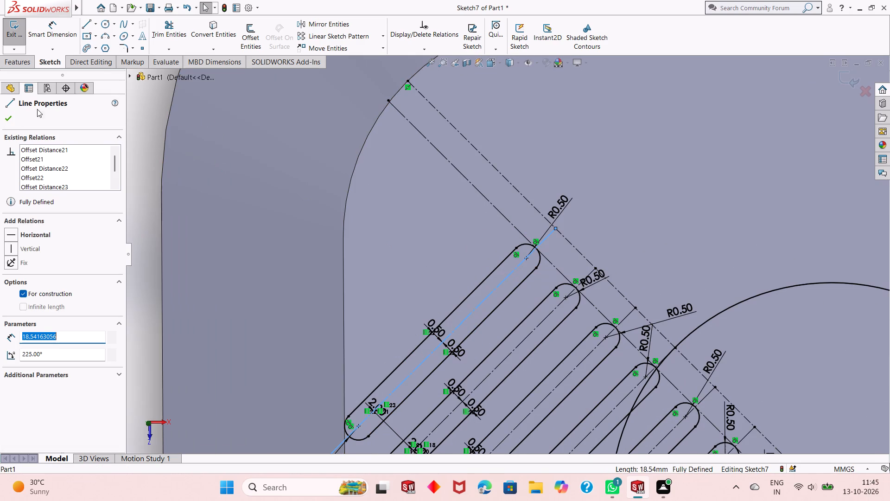
click(248, 40)
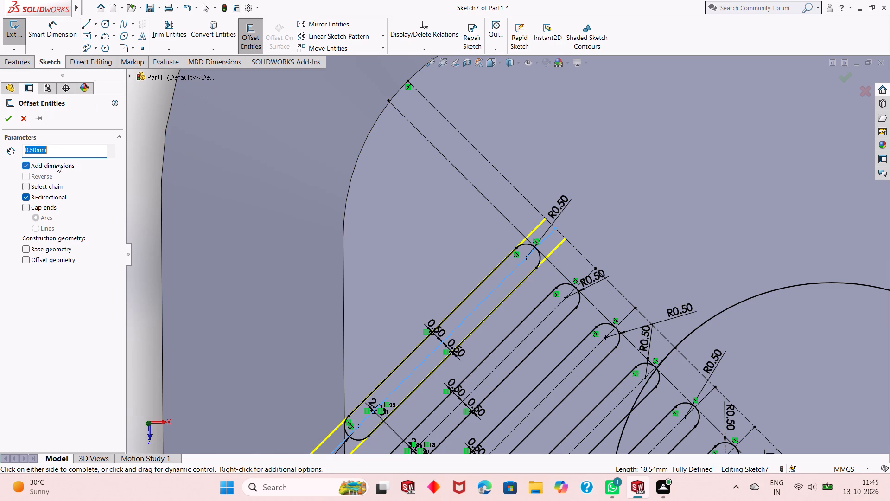
key(2)
key(Return)
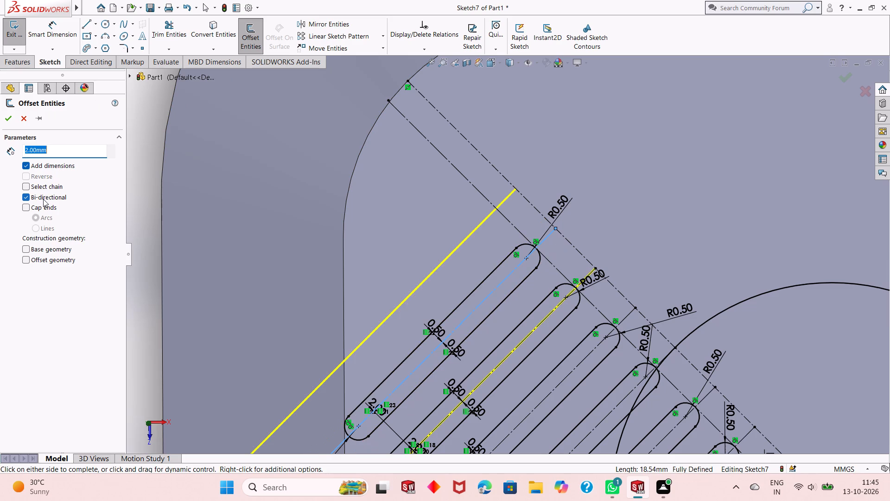
click(43, 200)
click(8, 122)
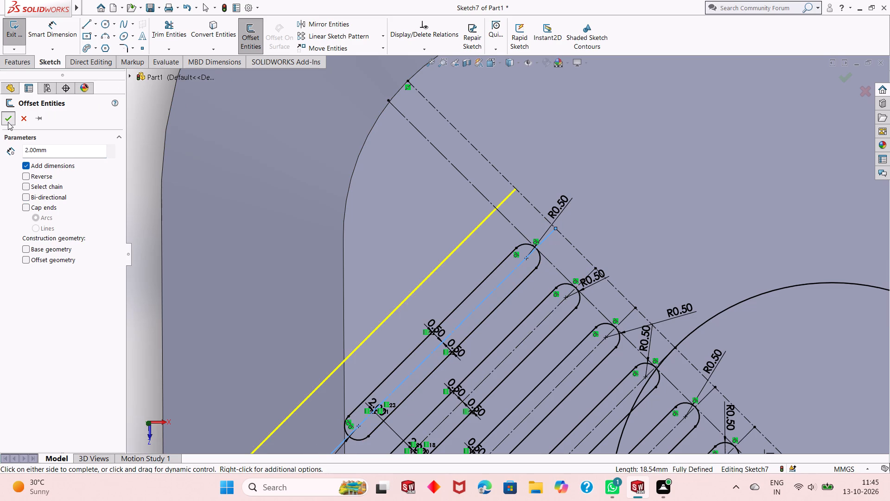
click(395, 308)
click(439, 280)
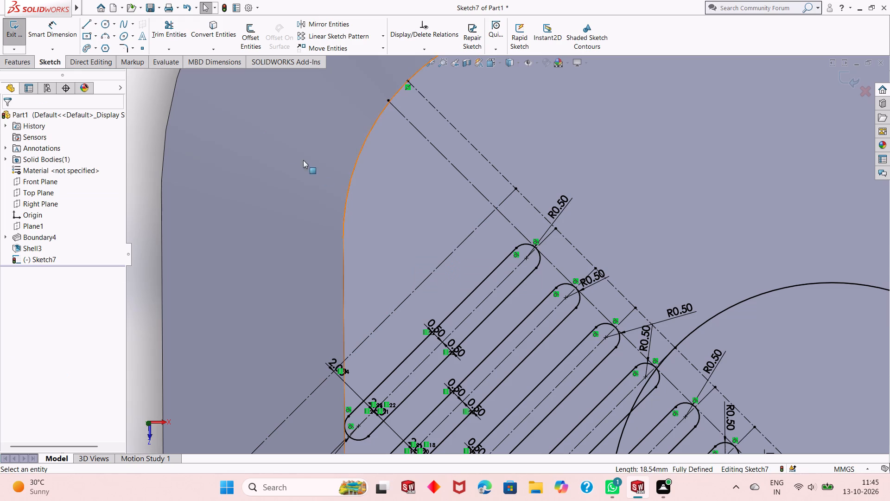
Offset the ninth slot's construction centreline 0.5 mm in both directions to form its side lines.
click(242, 36)
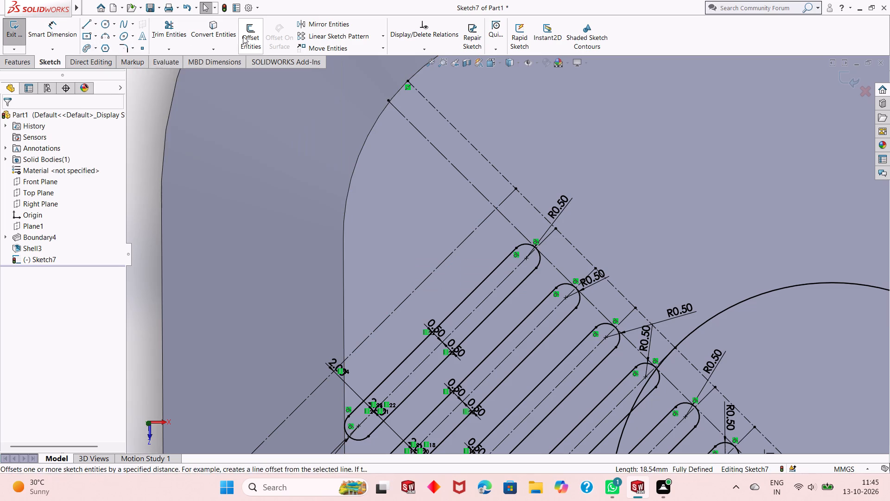
click(407, 299)
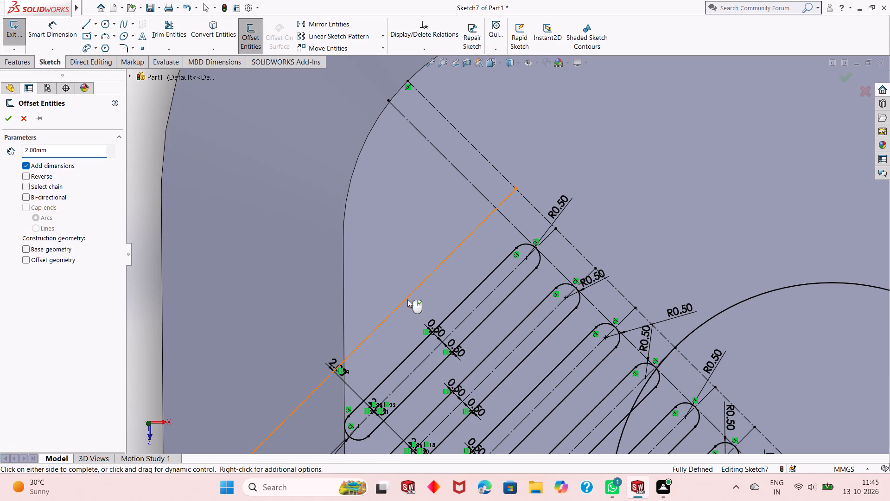
text(.5)
key(Return)
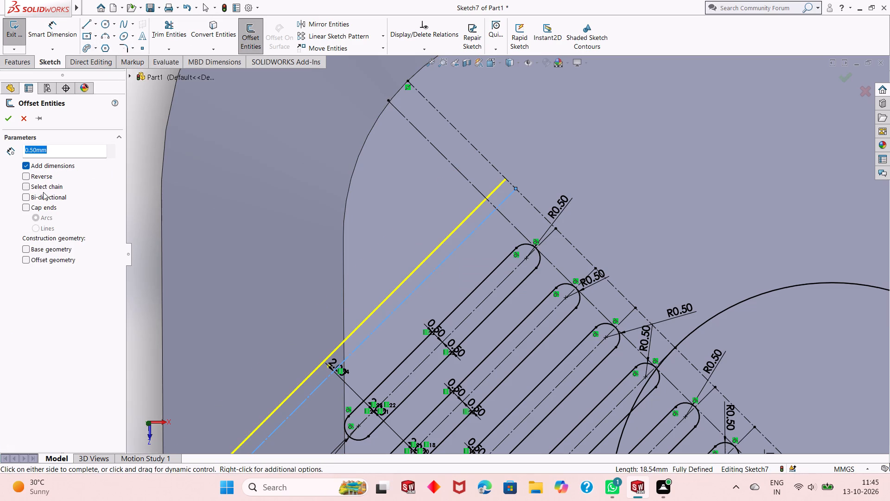
click(43, 195)
click(9, 118)
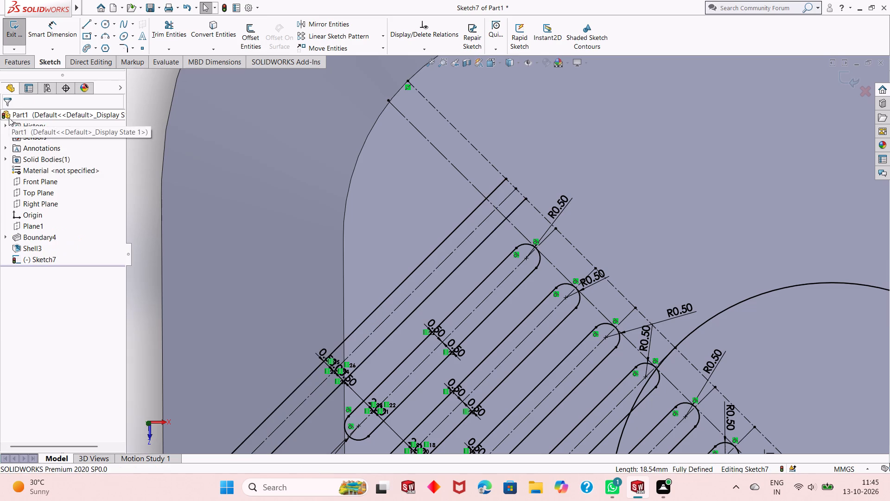
Draw a three-point arc of 0.5 mm radius between the ninth slot's side lines near its lower end, bulging outward.
click(103, 33)
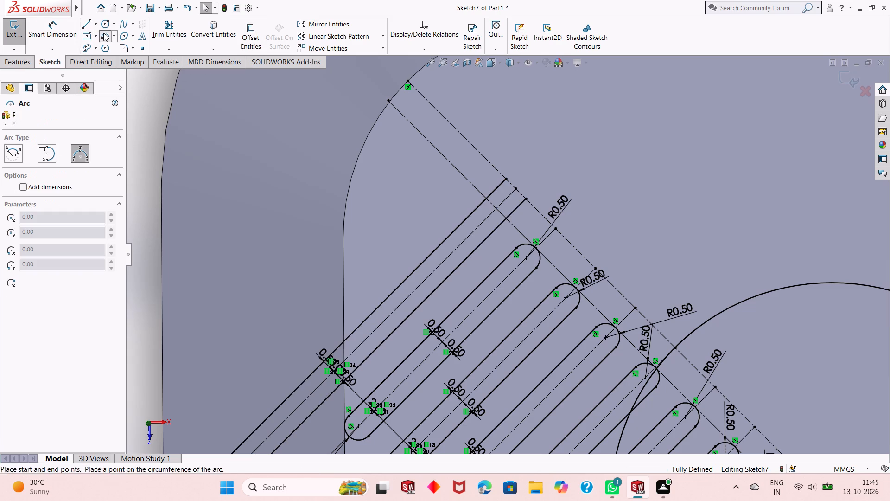
scroll(328, 373, down, 3)
scroll(406, 345, down, 7)
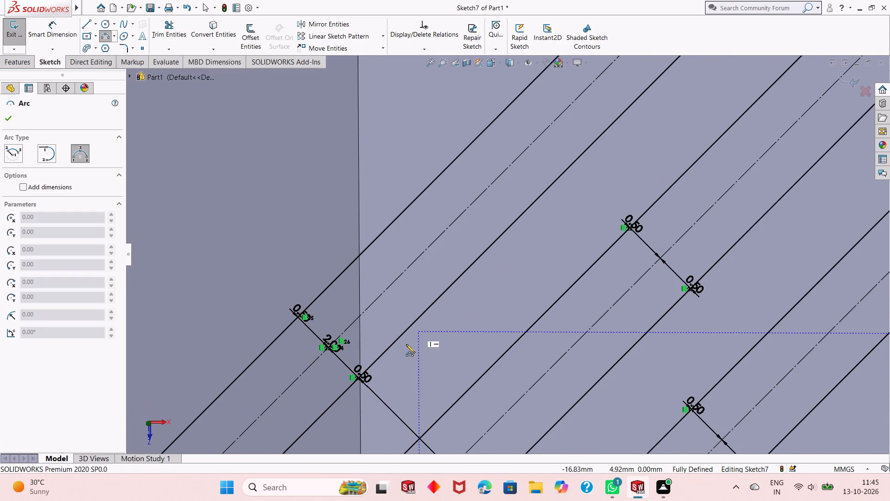
click(393, 223)
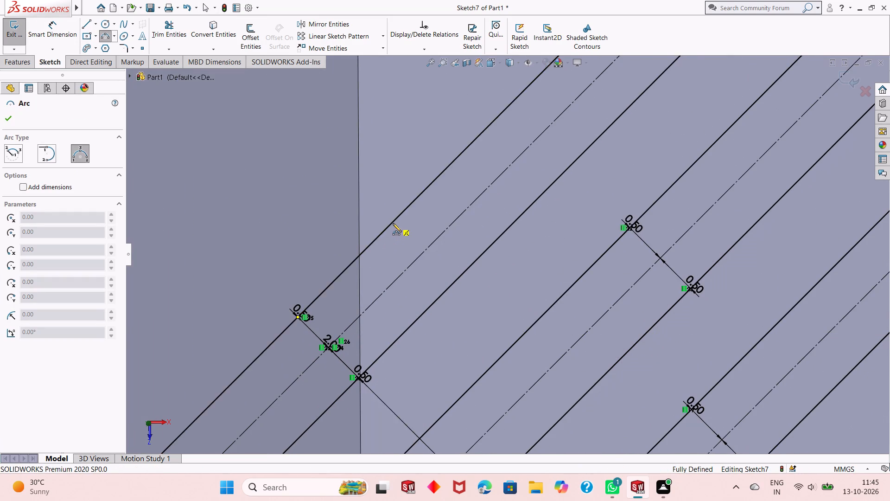
click(442, 292)
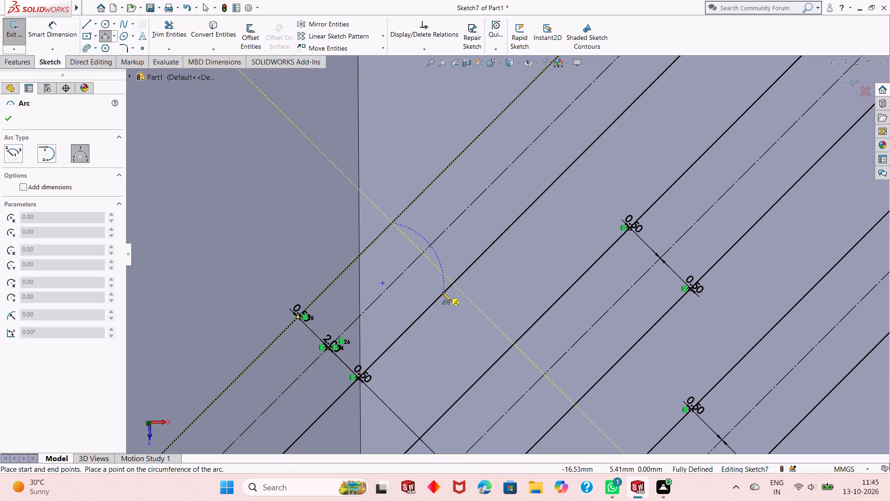
text(.5)
key(Return)
right_click(253, 195)
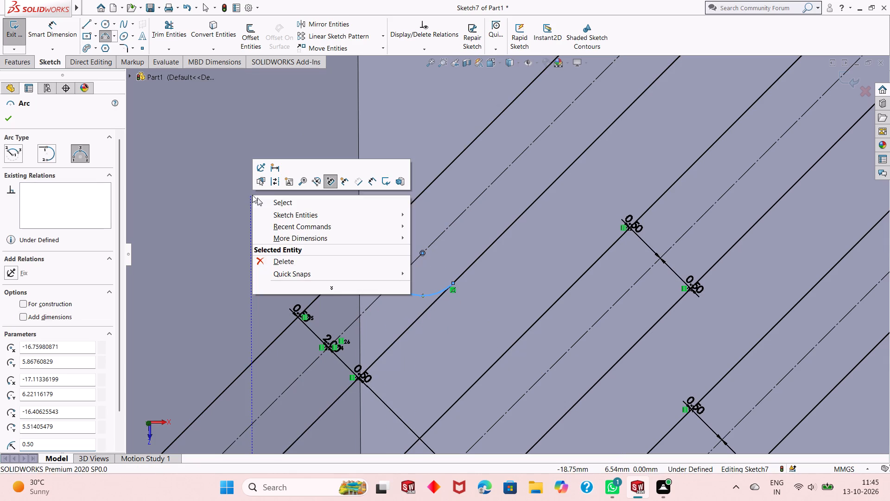
click(258, 199)
Dimension the ninth slot's lower end arc with a 0.5 mm radius.
click(63, 30)
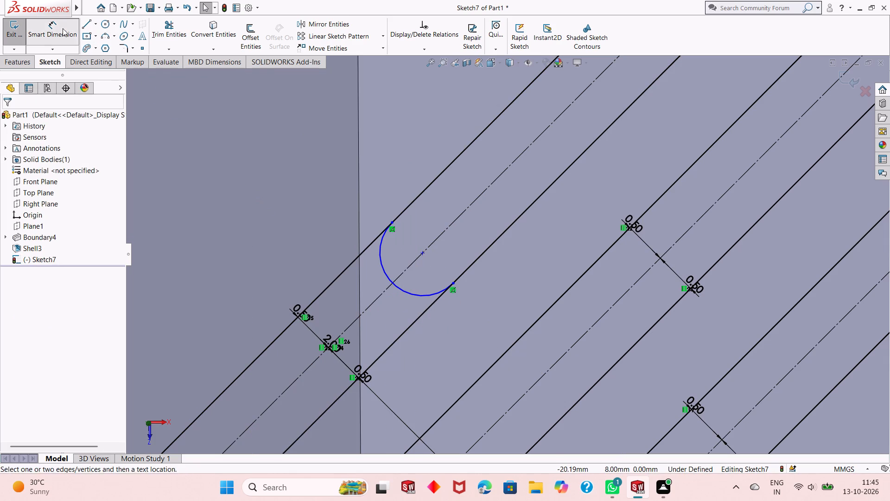
click(384, 270)
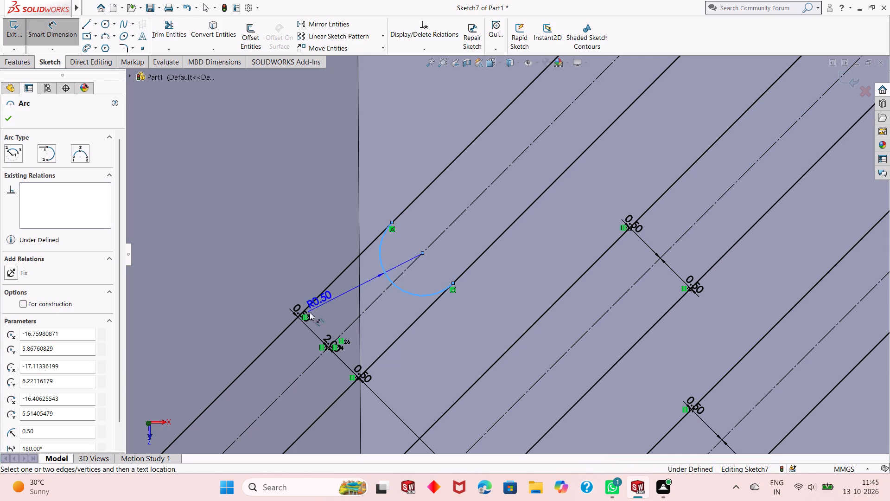
click(185, 360)
key(Return)
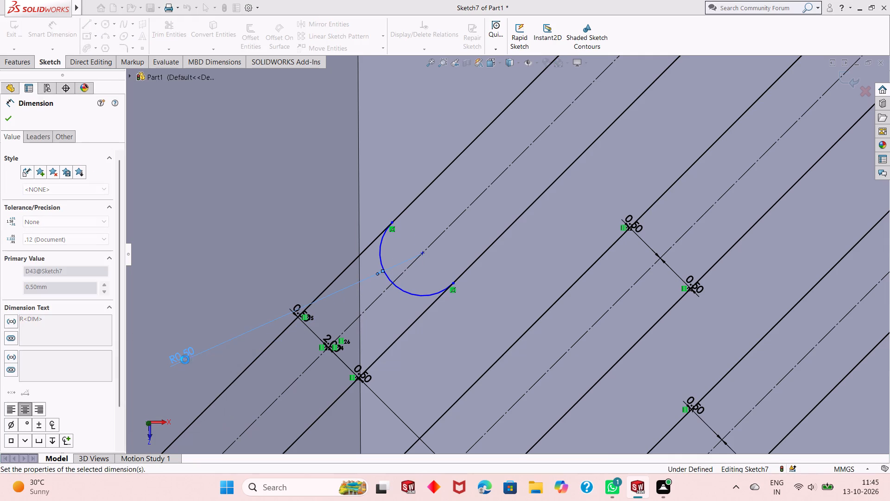
right_click(211, 262)
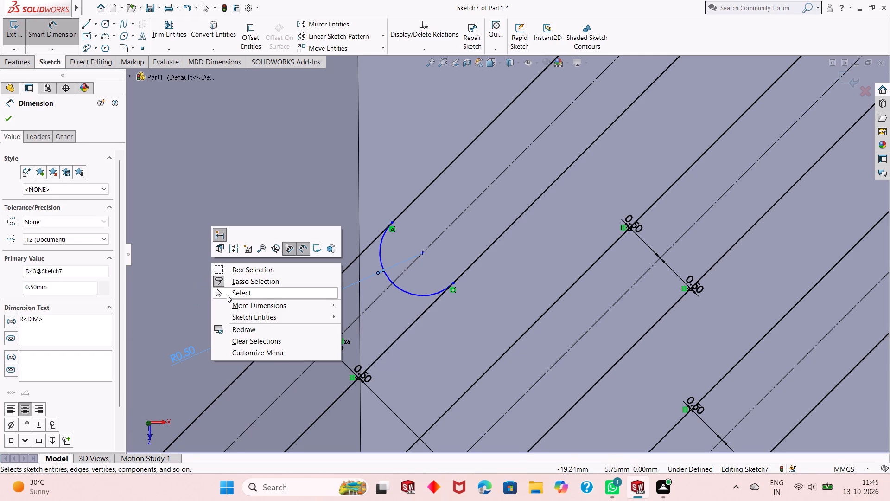
click(227, 295)
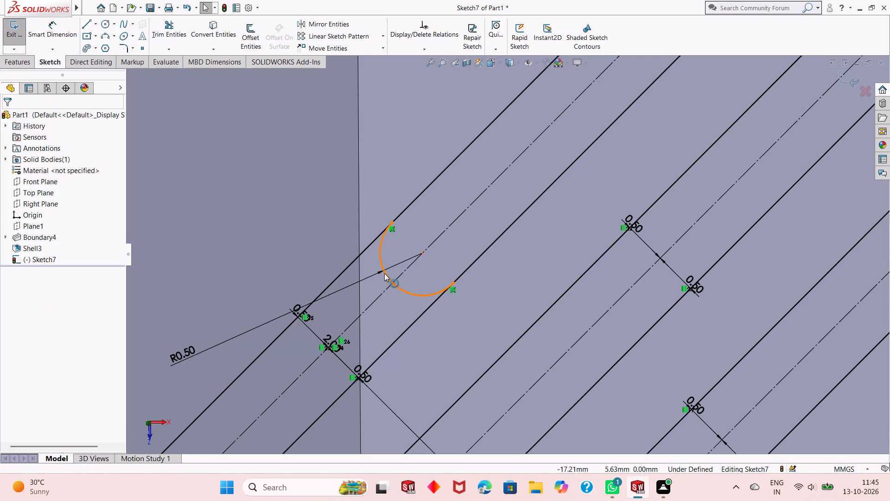
Make the ninth slot's lower end arc tangent to the adjacent straight vertical model edge.
click(386, 275)
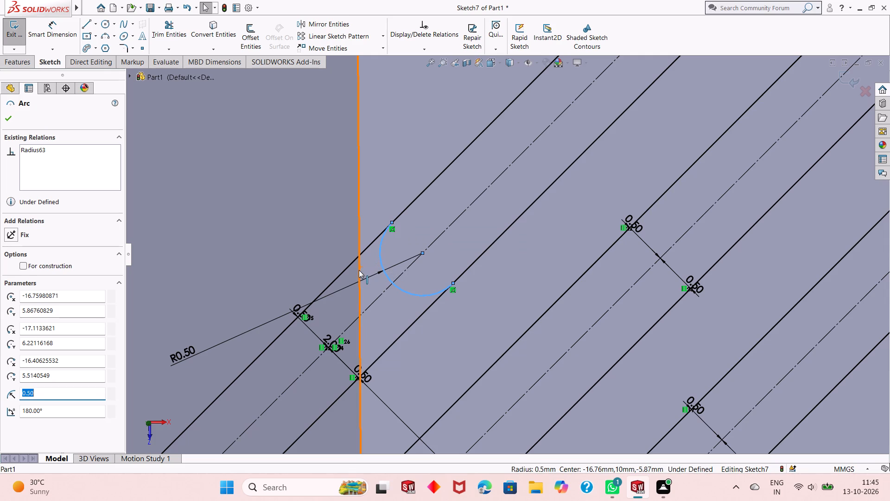
ctrl+click(359, 271)
click(388, 232)
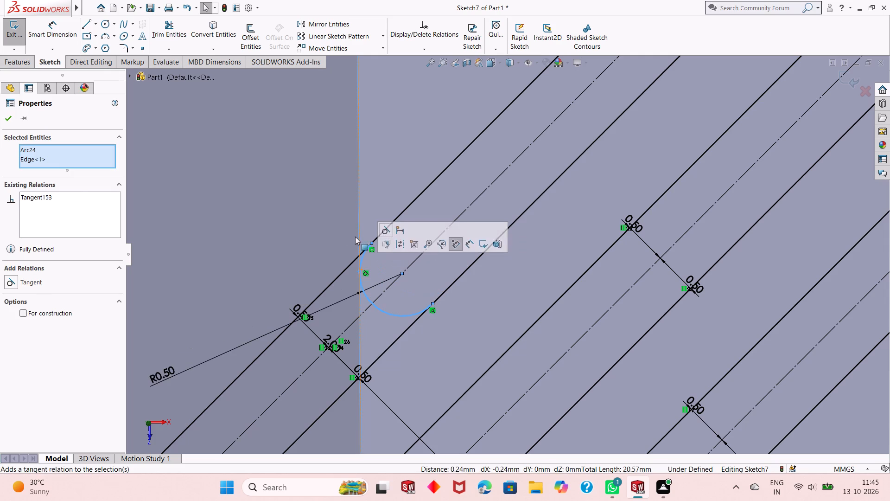
click(9, 123)
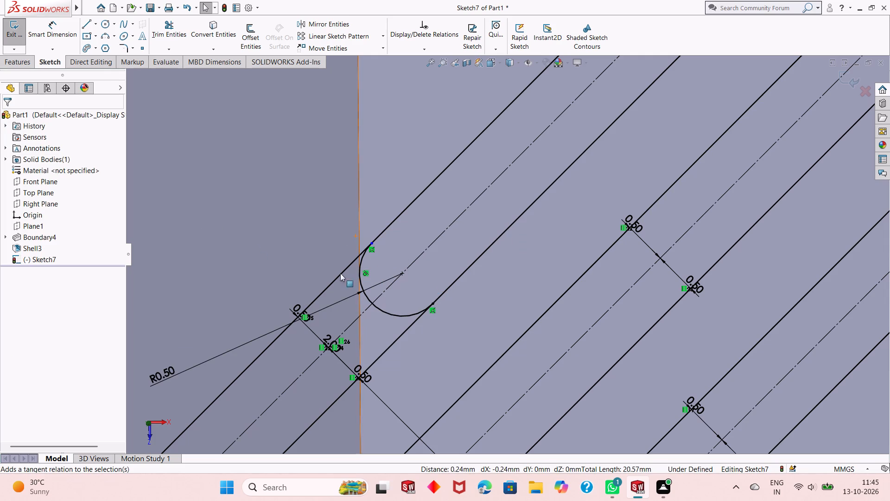
Trim both of the ninth slot's side lines where they extend beyond the lower end arc.
click(174, 37)
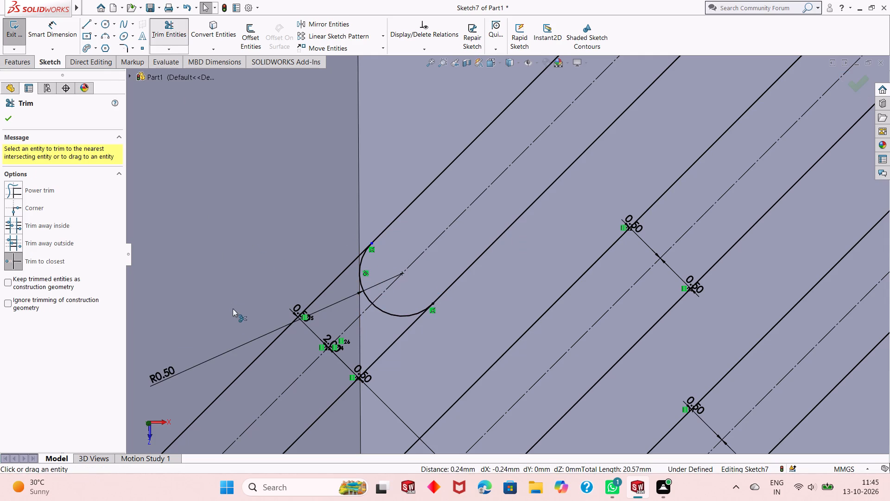
click(244, 371)
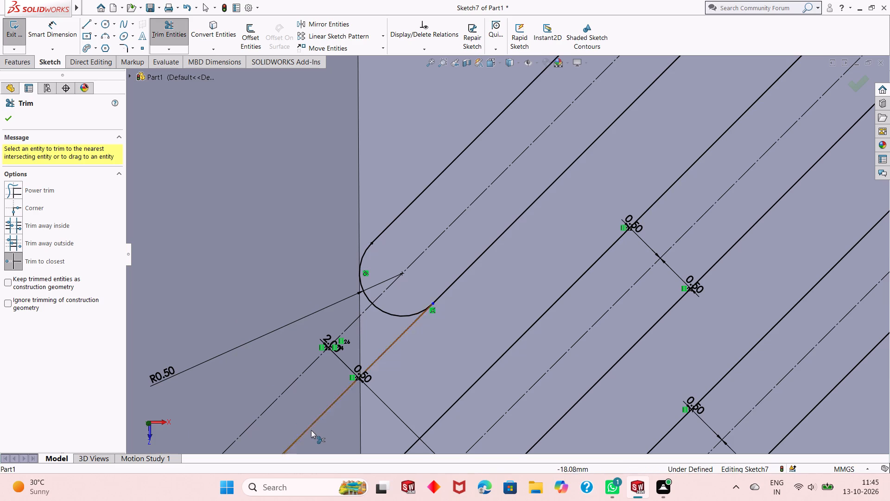
click(312, 425)
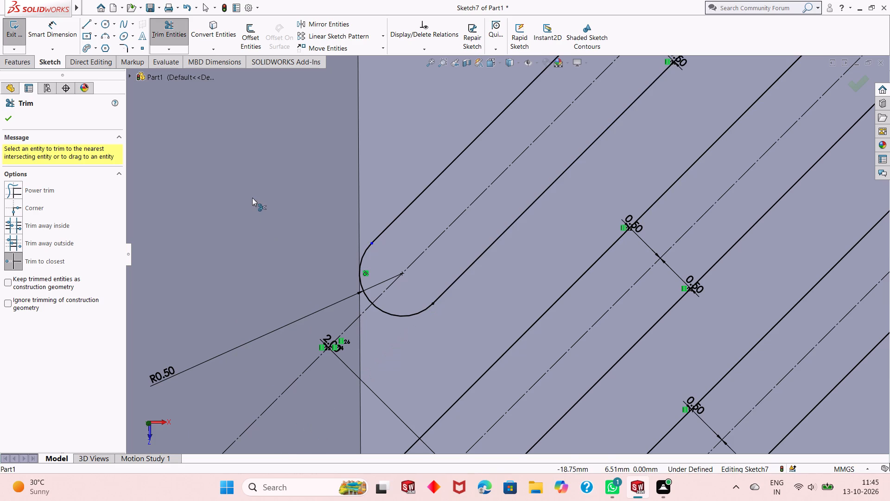
right_click(252, 198)
click(278, 230)
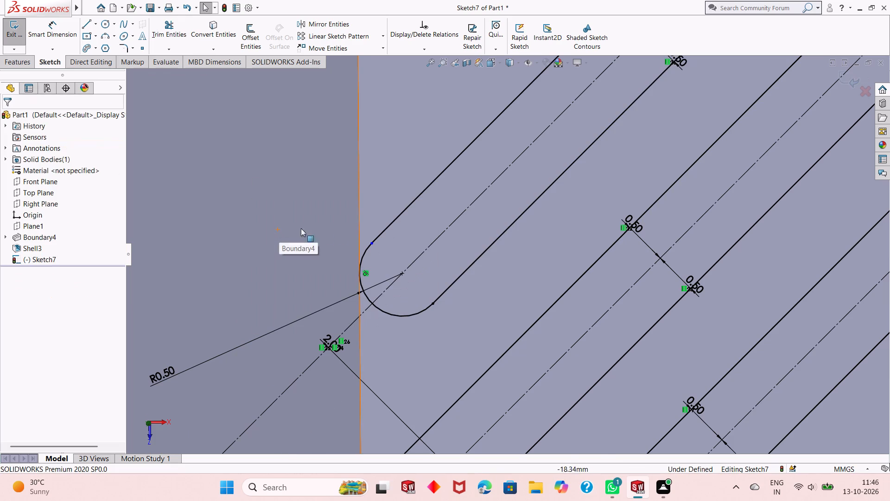
Make the ninth slot's lower end arc tangent to its outer side line.
click(363, 251)
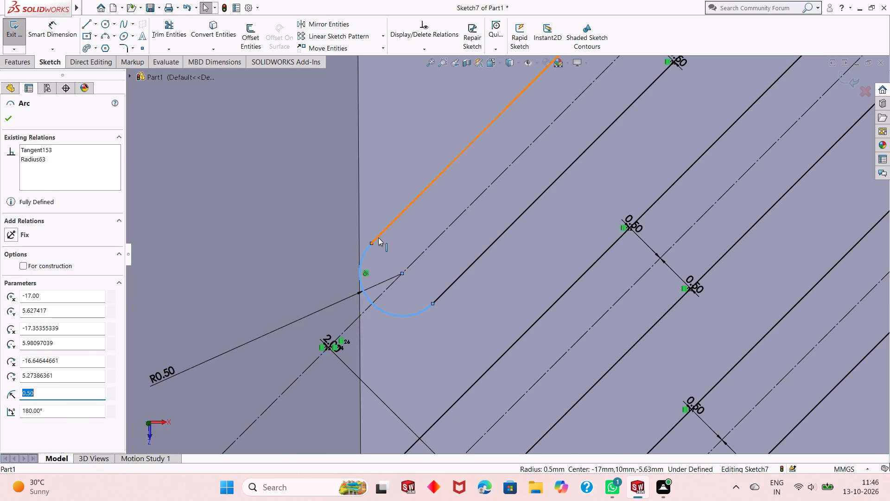
ctrl+click(379, 238)
click(406, 197)
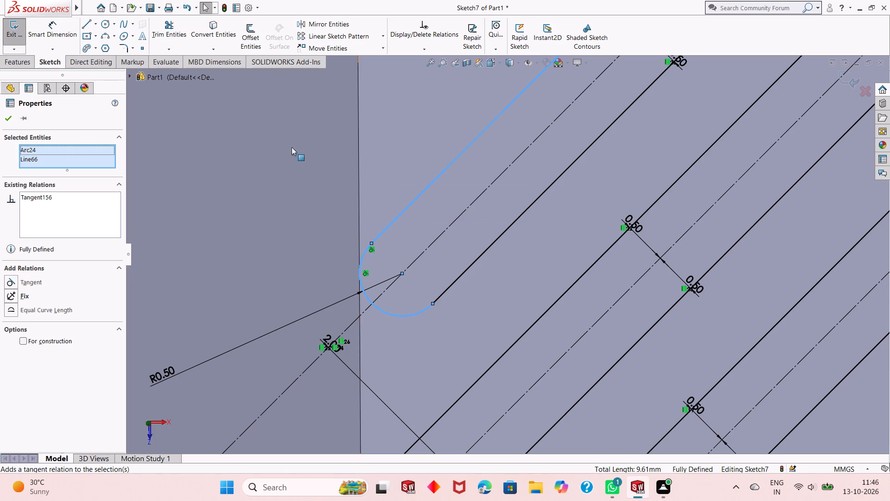
click(3, 120)
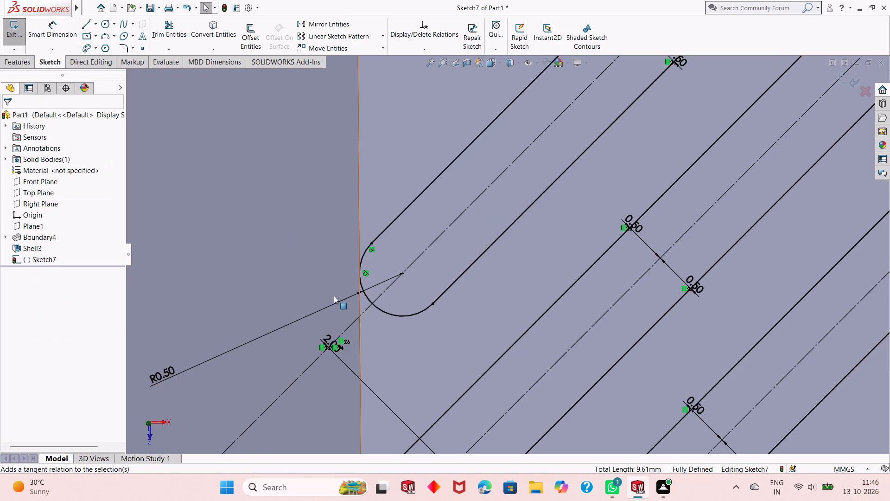
Draw a 3-point arc across the ninth slot's side lines at its upper end, touching the inner diagonal construction line.
scroll(334, 295, up, 8)
scroll(523, 235, up, 1)
scroll(608, 100, down, 1)
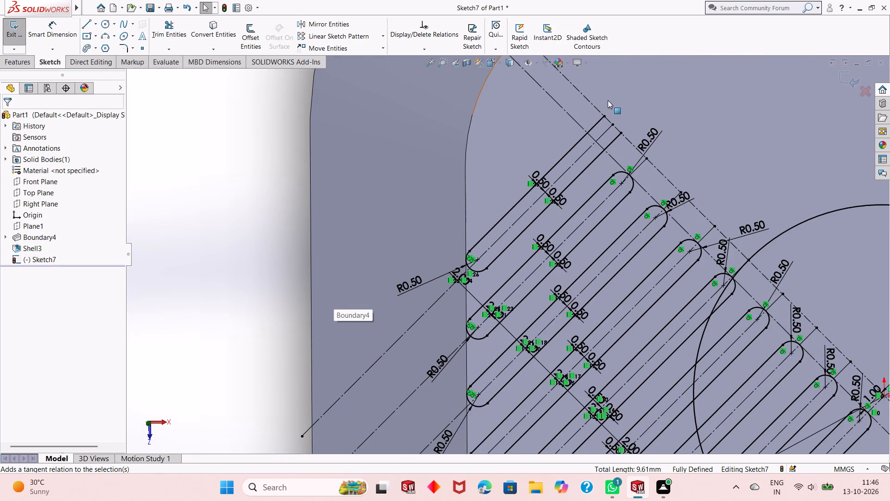
scroll(608, 100, down, 4)
scroll(620, 186, down, 1)
scroll(539, 328, up, 1)
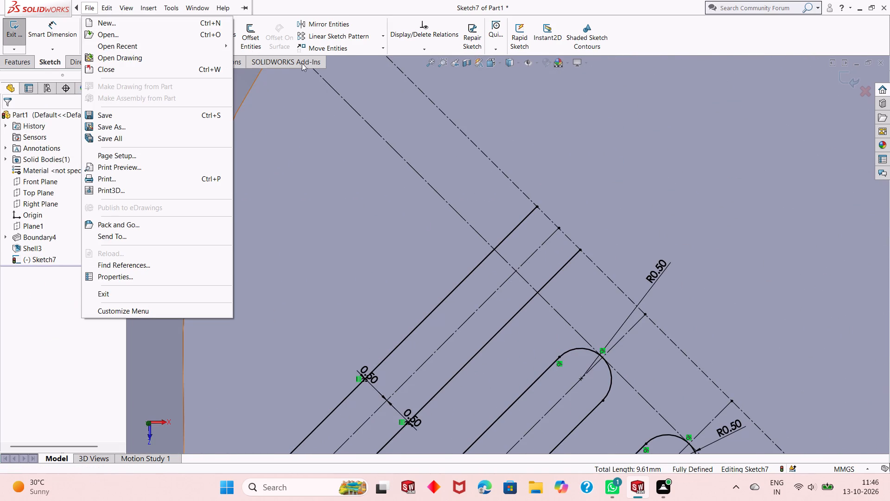
key(Escape)
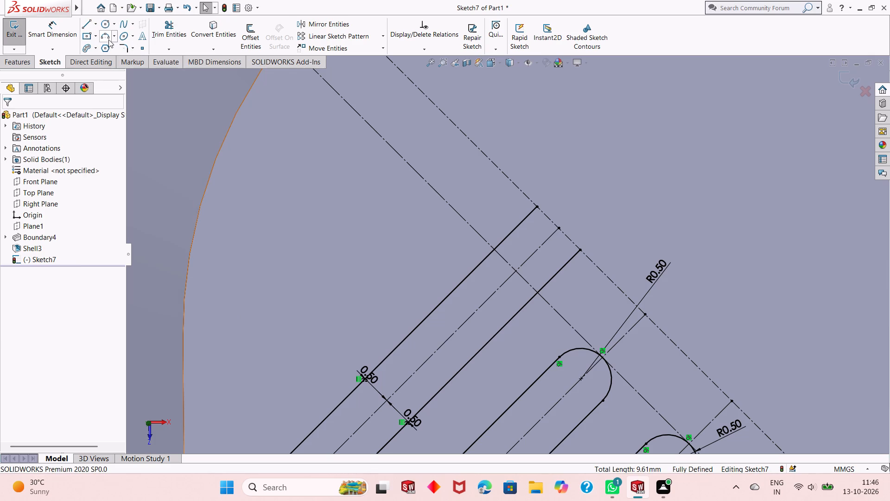
click(107, 38)
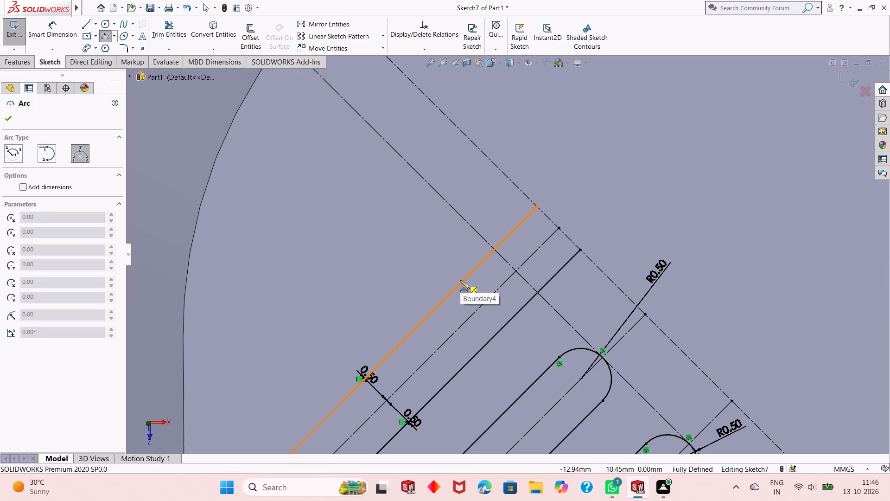
click(464, 277)
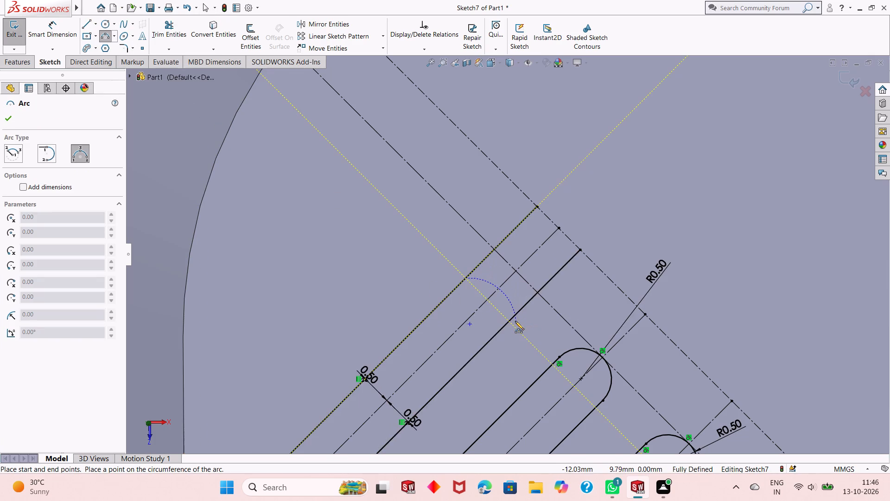
click(508, 323)
click(517, 270)
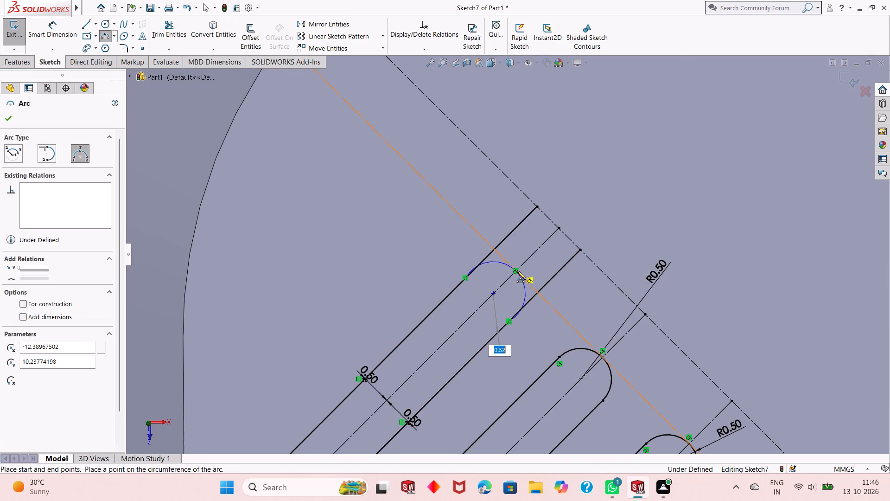
right_click(587, 197)
click(596, 203)
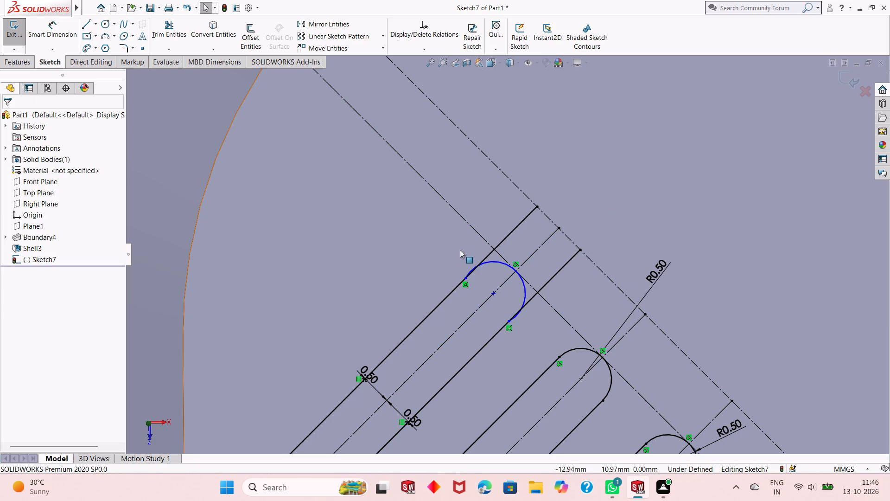
Dimension the ninth slot's upper end arc with a 0.5 mm radius.
click(54, 28)
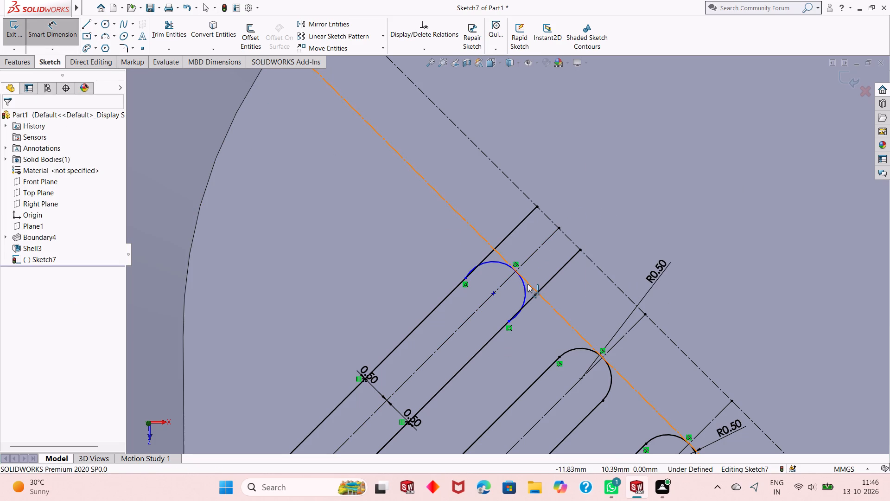
click(526, 292)
click(638, 217)
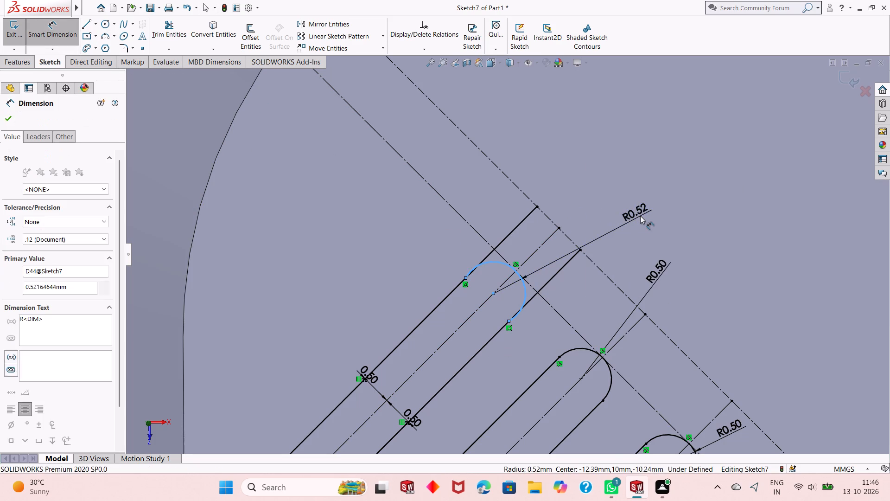
text(.5)
key(Return)
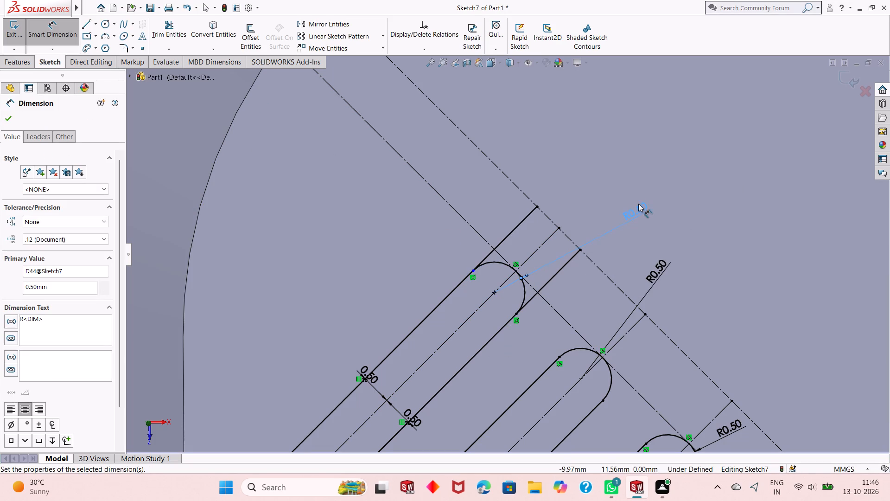
right_click(598, 179)
click(610, 210)
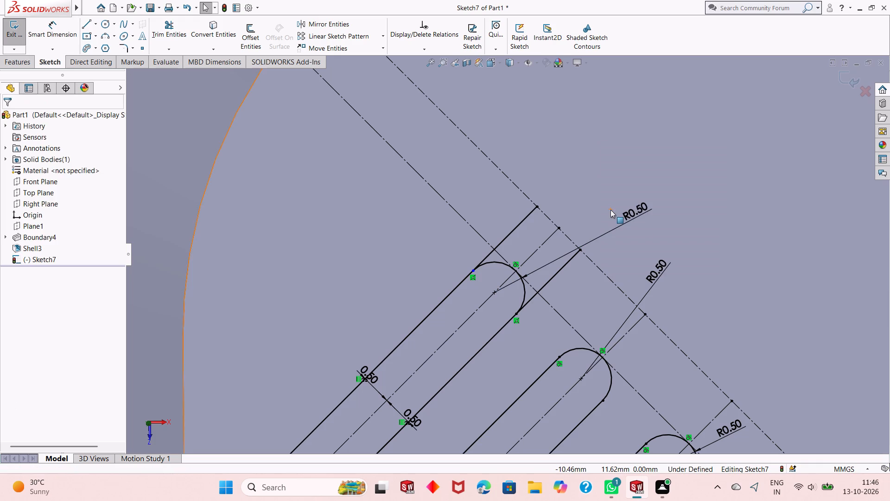
Make the ninth slot's upper end arc tangent to its outer side line.
click(498, 264)
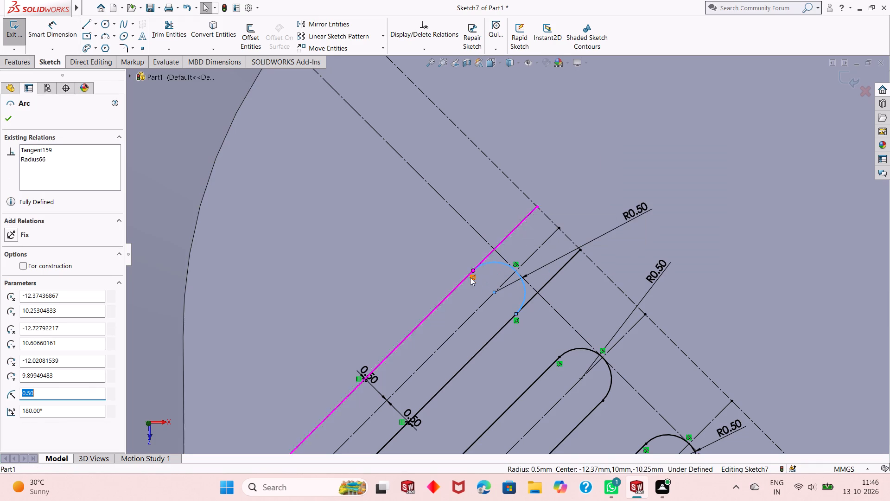
ctrl+click(459, 283)
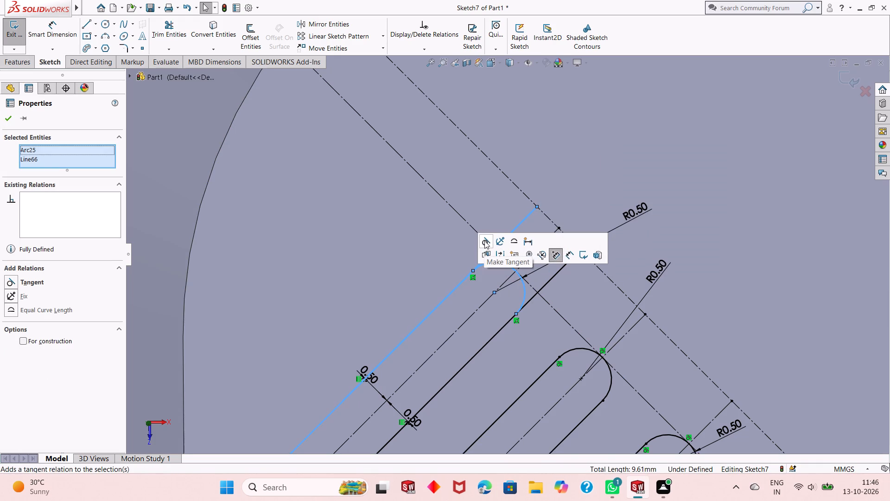
click(484, 241)
click(10, 118)
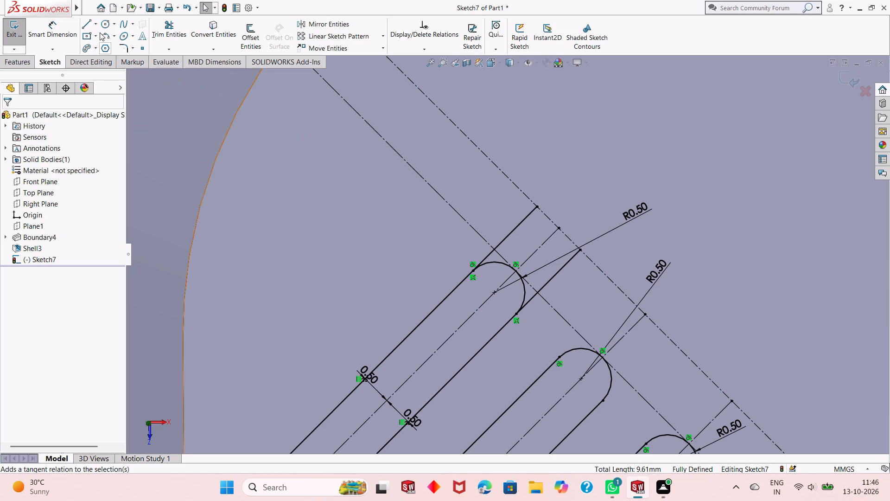
Trim both of the ninth slot's side lines where they extend beyond the upper end arc.
click(164, 36)
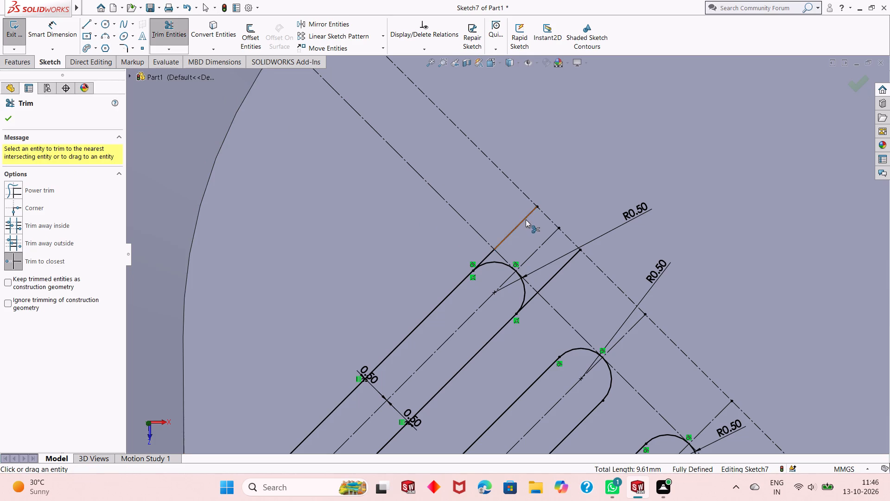
click(526, 219)
click(488, 259)
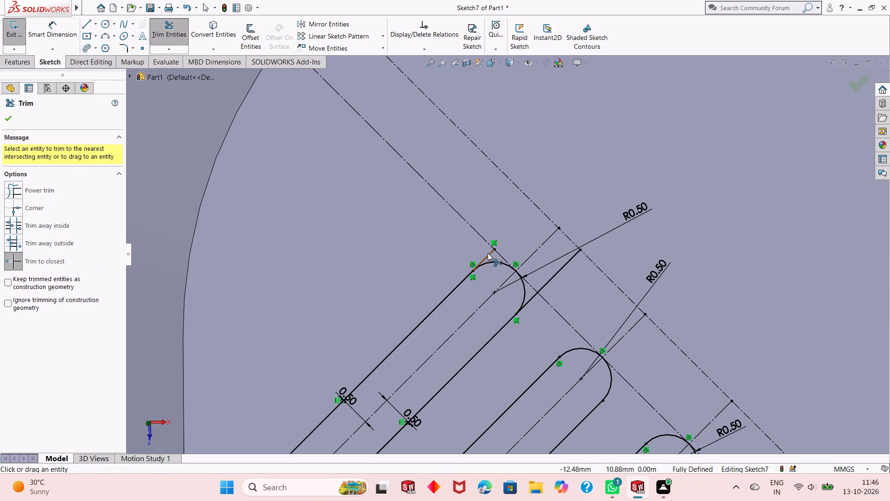
click(488, 254)
click(554, 277)
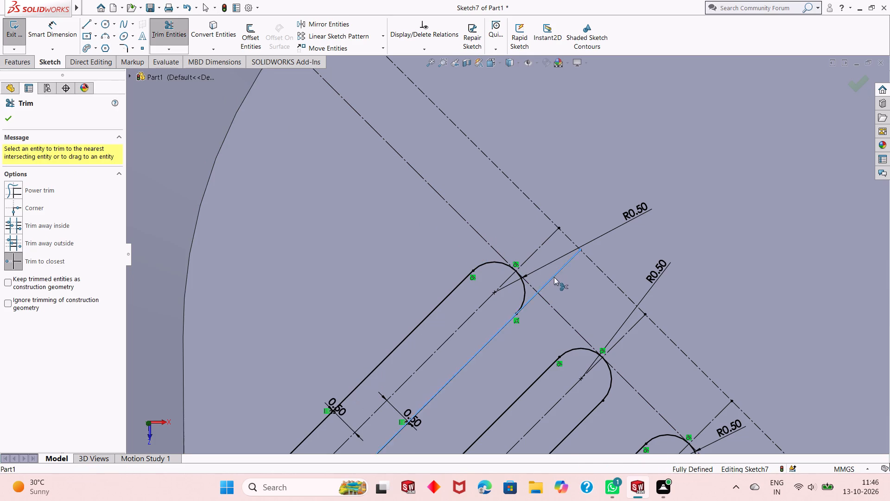
click(530, 301)
right_click(583, 163)
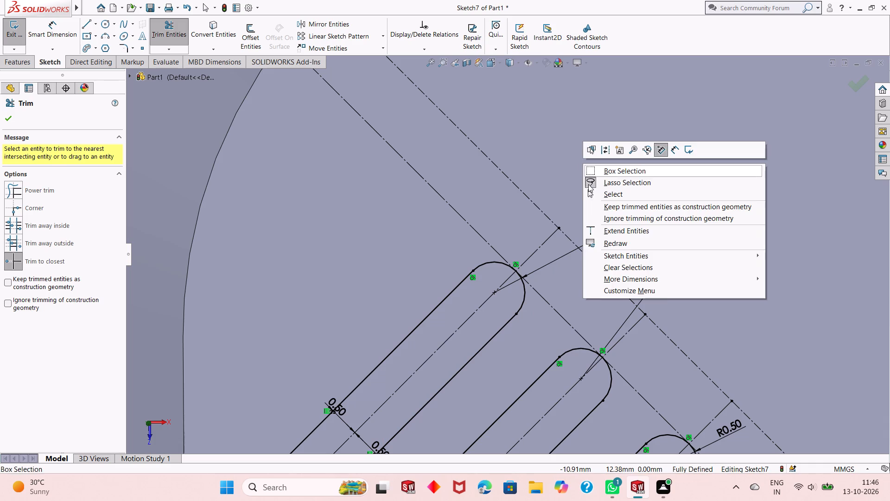
click(591, 194)
Offset the ninth slot's centreline 2 mm outward in one direction and convert the new line to construction geometry.
scroll(449, 321, up, 4)
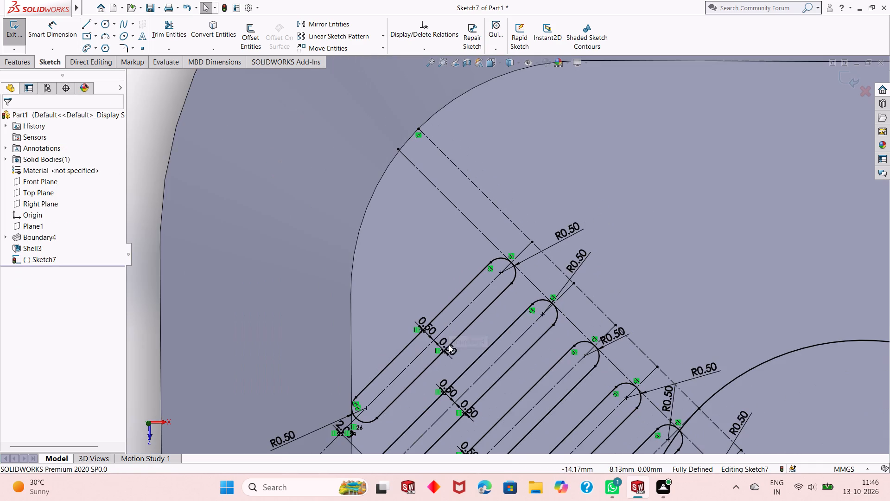
scroll(445, 336, down, 2)
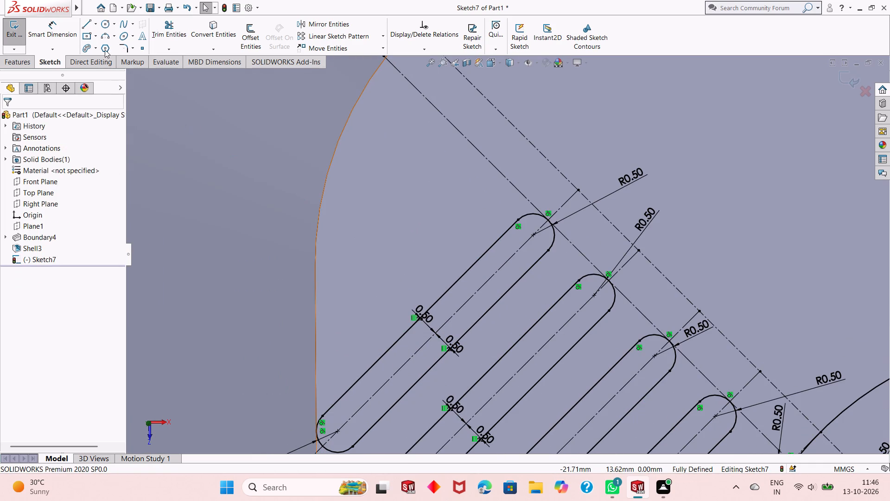
click(252, 29)
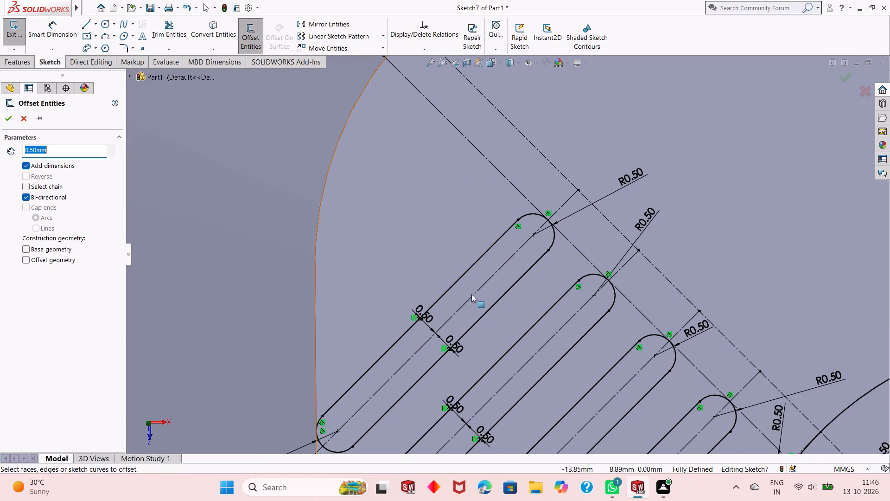
click(471, 297)
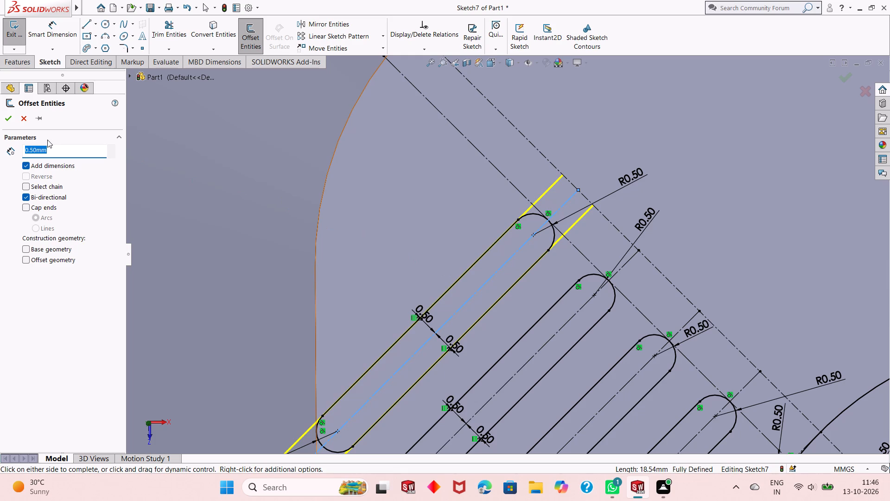
key(2)
key(Return)
click(23, 194)
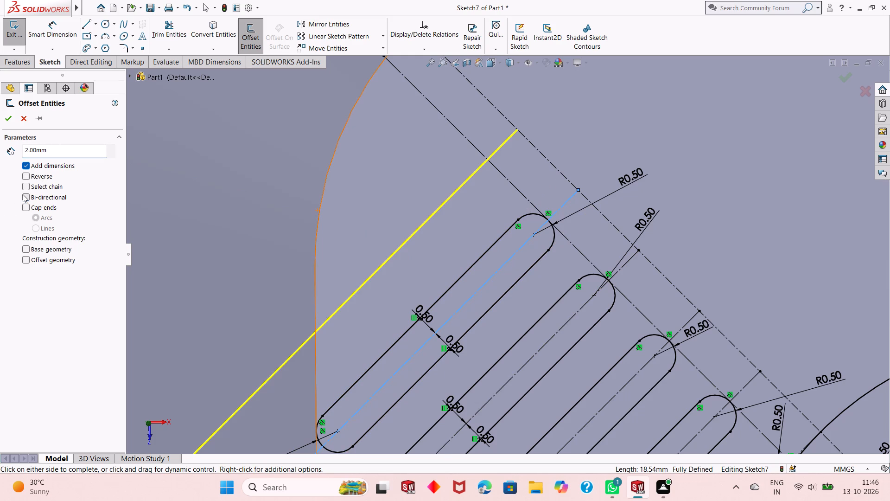
click(9, 122)
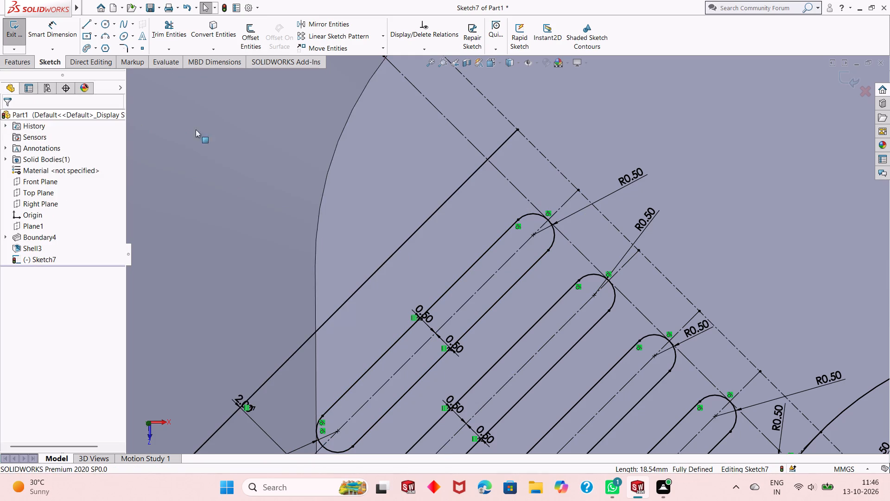
click(388, 258)
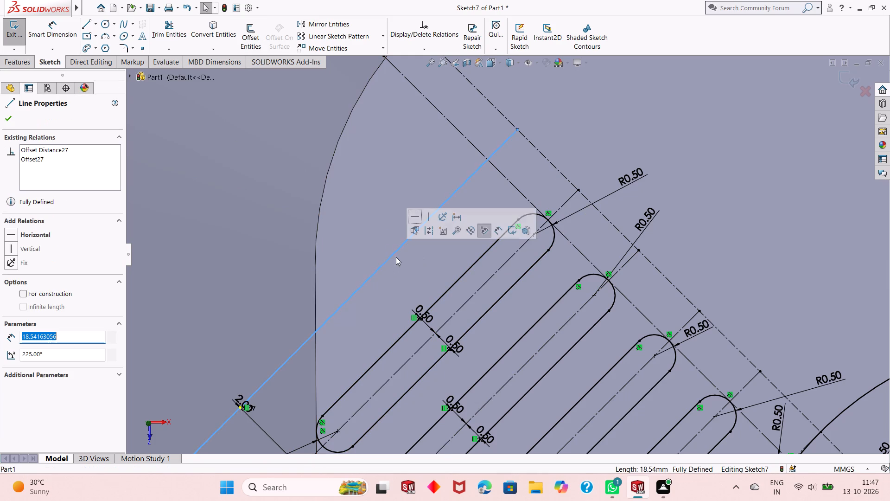
click(424, 233)
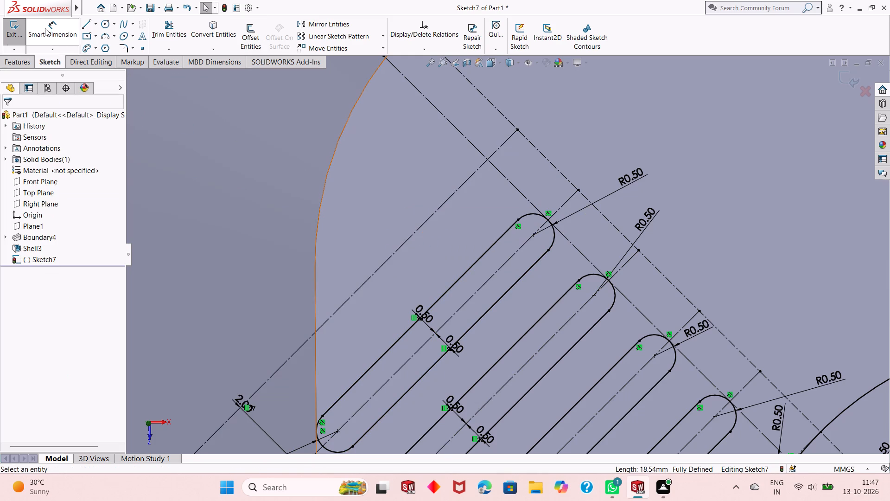
Offset the tenth slot's centreline 0.5 mm bi-directionally to form its two side lines.
click(246, 33)
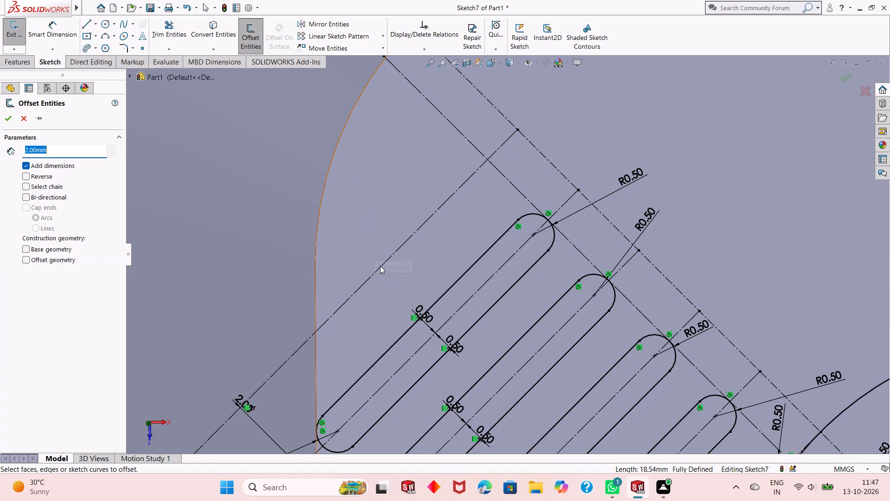
click(381, 266)
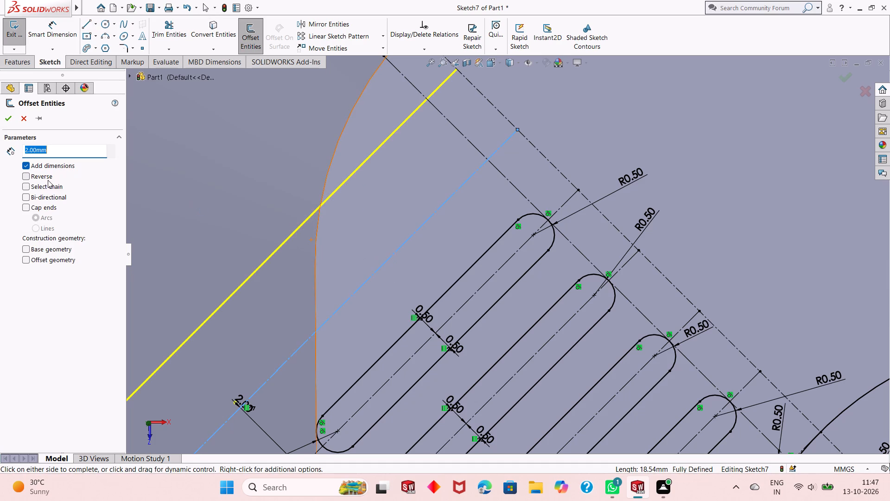
text(.5)
key(Return)
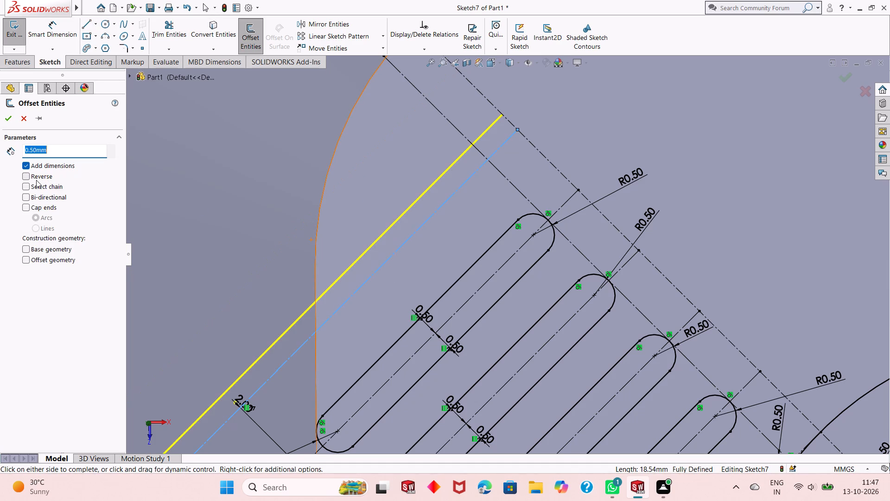
click(26, 196)
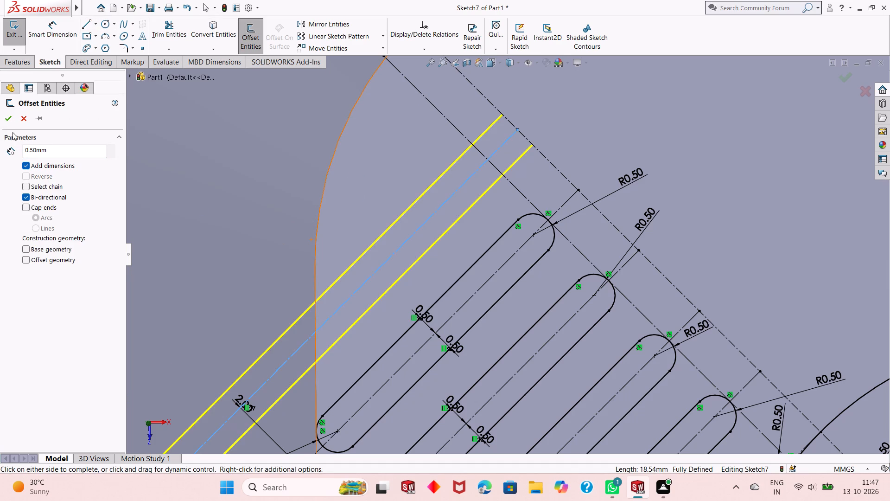
click(8, 120)
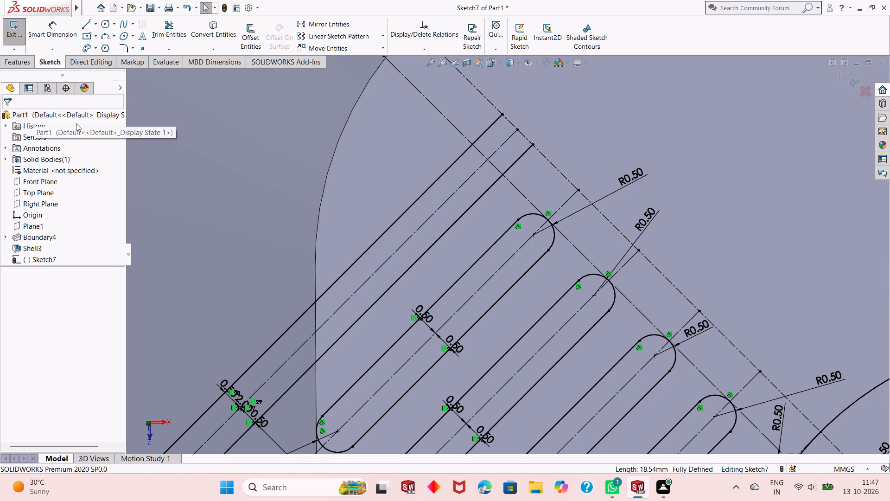
Draw a 3-point arc of 0.5 mm radius between the tenth slot's side lines near the straight vertical model edge.
click(107, 36)
scroll(342, 317, down, 2)
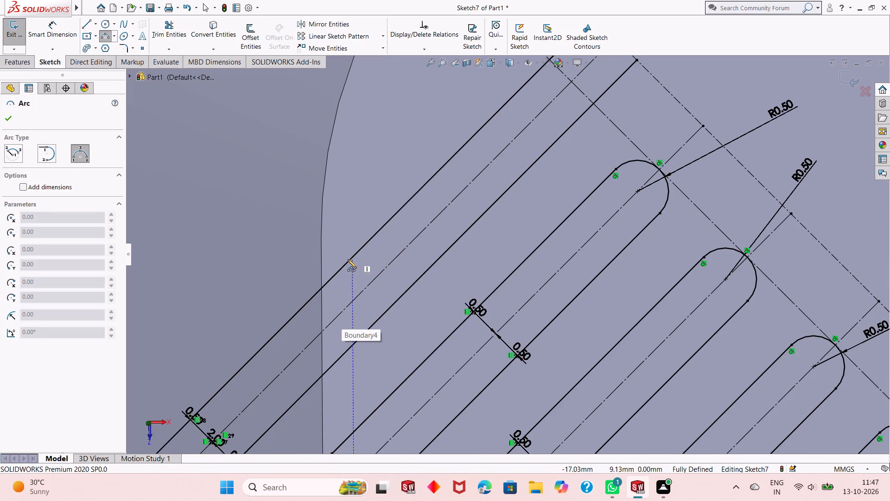
click(348, 260)
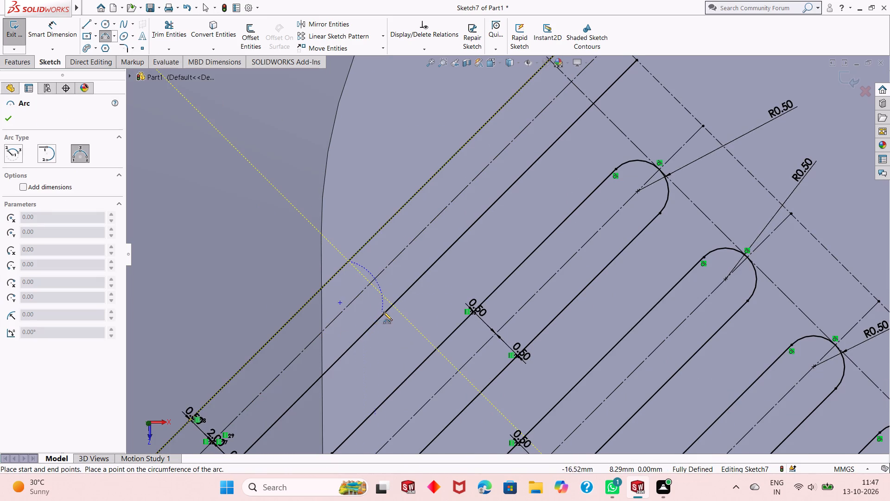
click(387, 307)
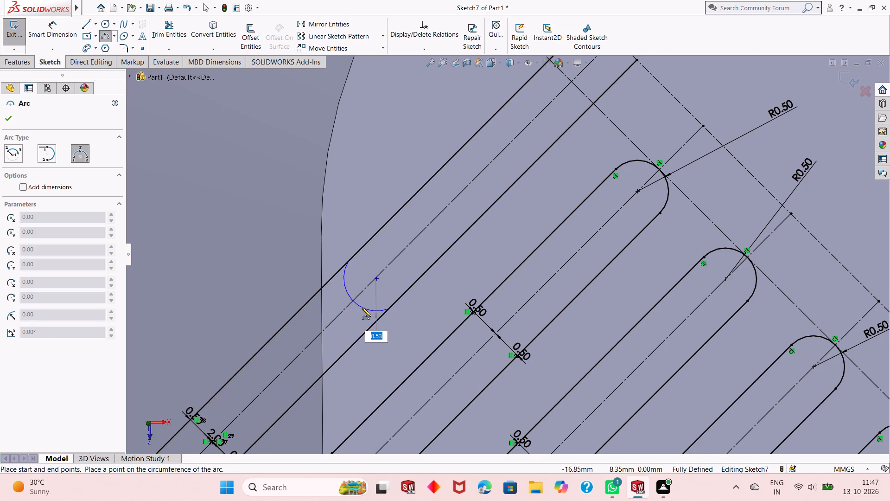
text(.5)
key(Return)
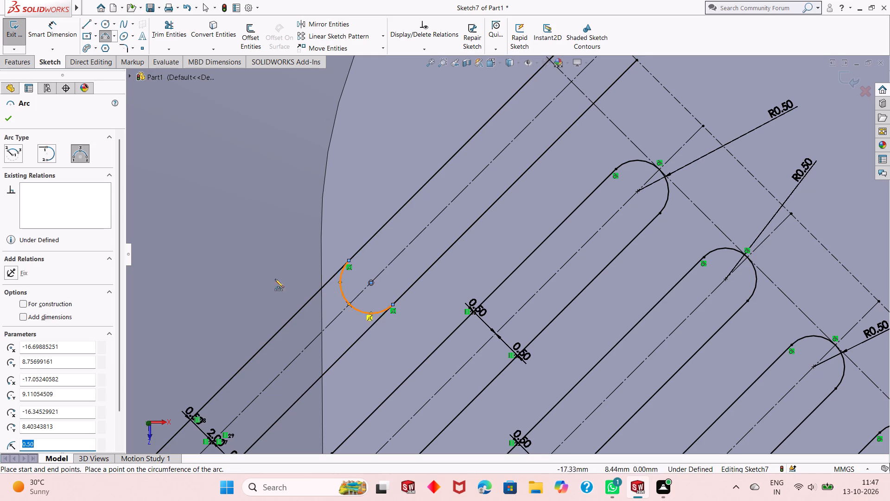
Dimension the radius of the tenth slot's lower end arc at 0.5 mm.
right_click(237, 229)
click(243, 236)
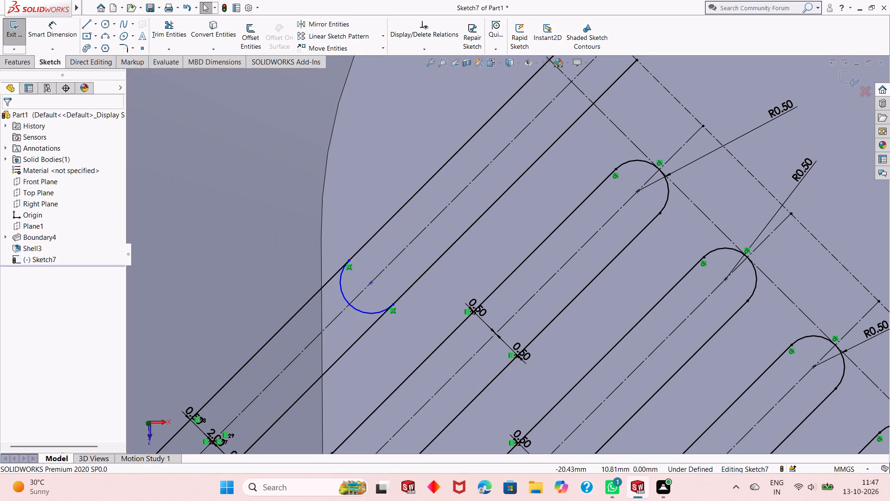
click(58, 27)
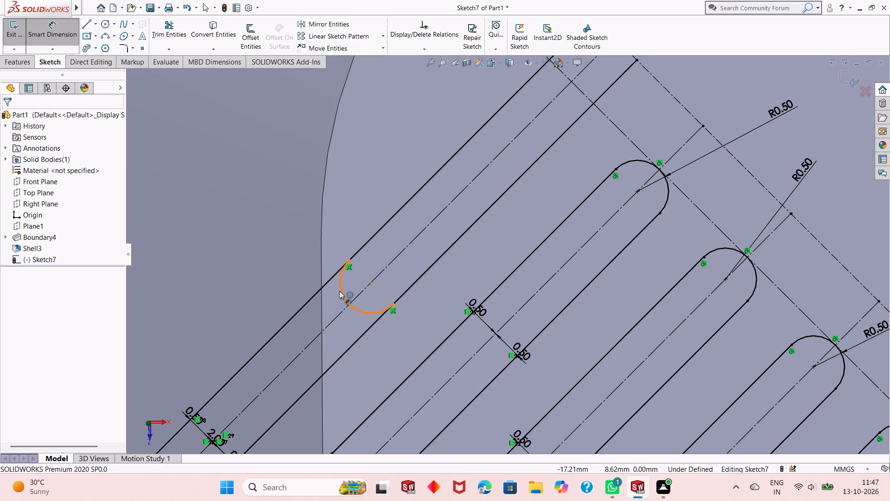
click(339, 291)
click(298, 390)
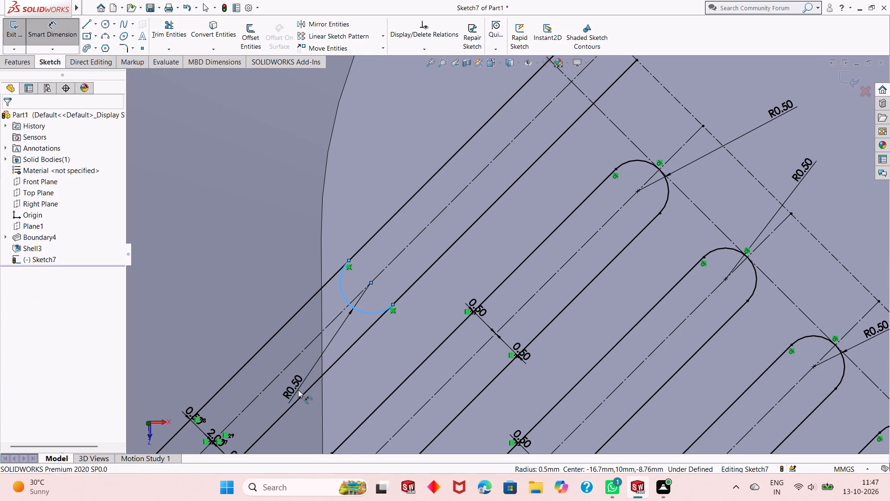
key(Return)
right_click(249, 188)
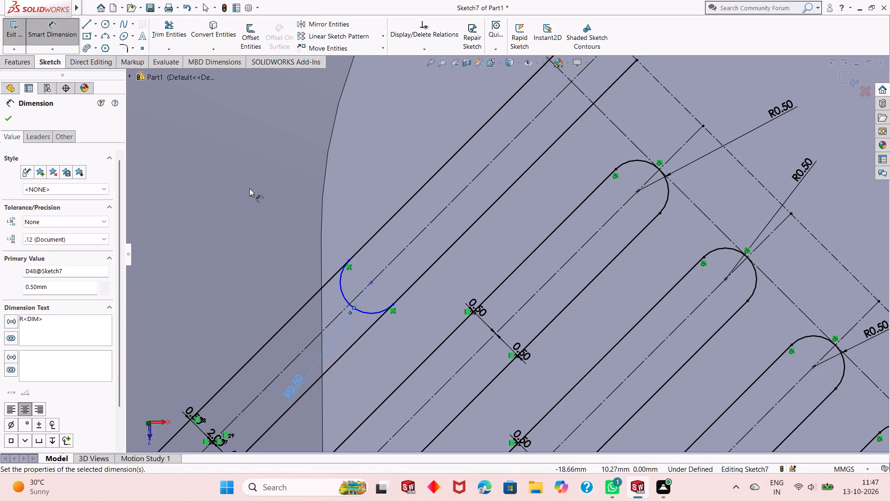
click(264, 217)
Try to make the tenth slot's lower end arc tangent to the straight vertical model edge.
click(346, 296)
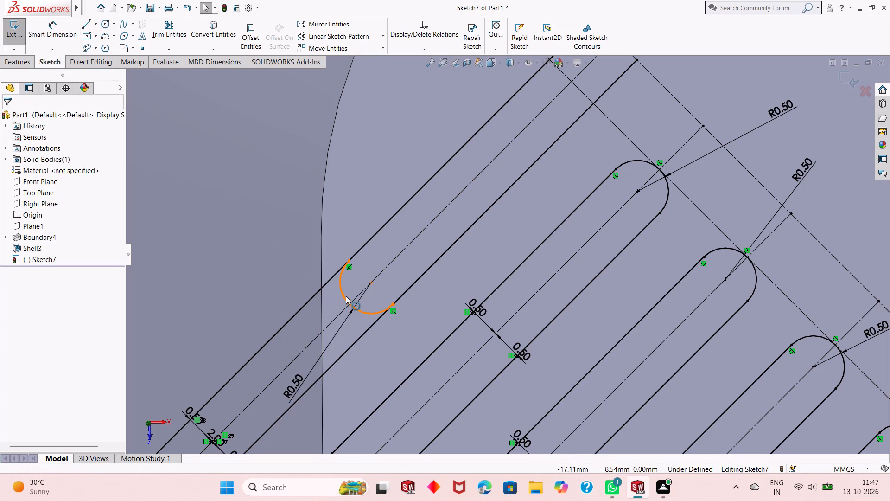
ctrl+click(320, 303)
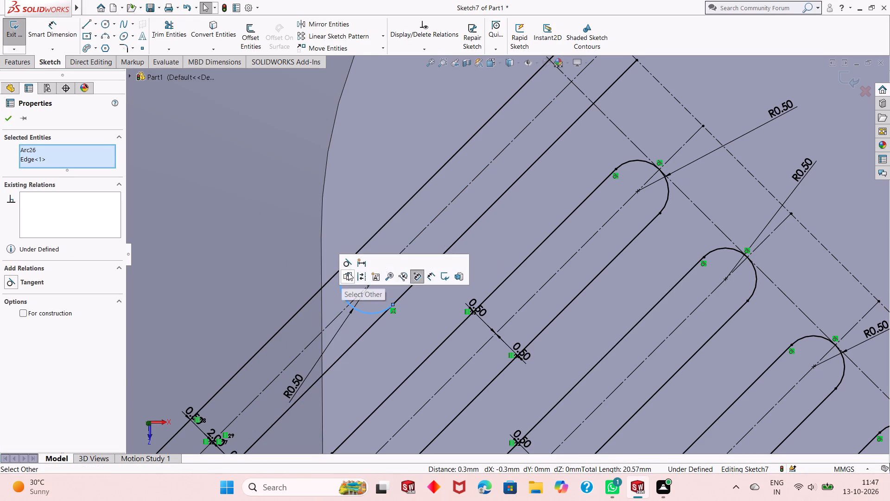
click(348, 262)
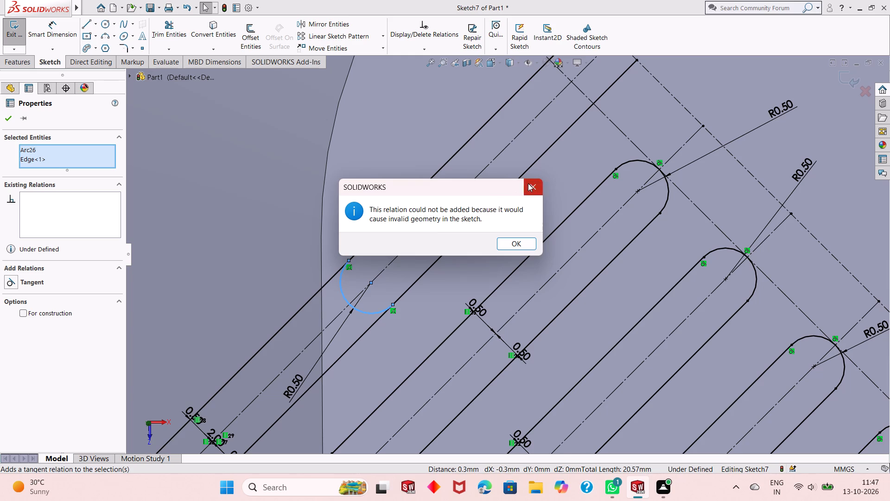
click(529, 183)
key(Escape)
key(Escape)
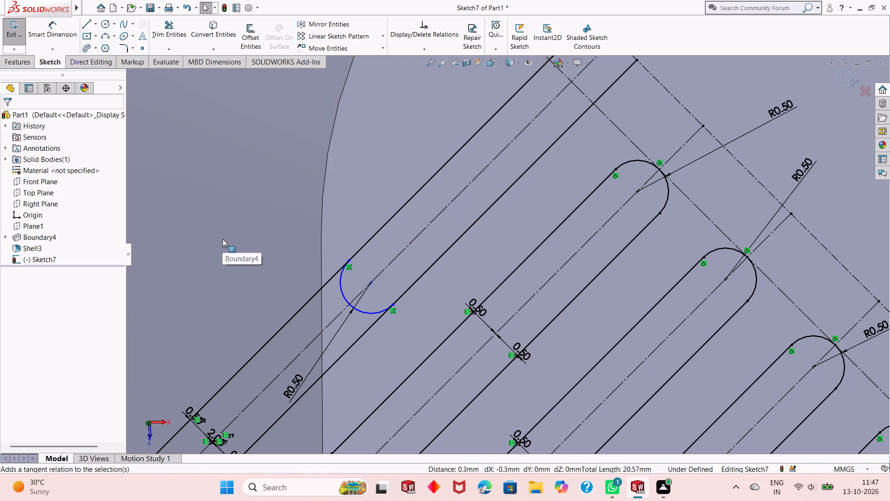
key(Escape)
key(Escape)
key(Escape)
Add a tangent relation between the tenth slot's lower end arc and the straight vertical model edge.
click(342, 295)
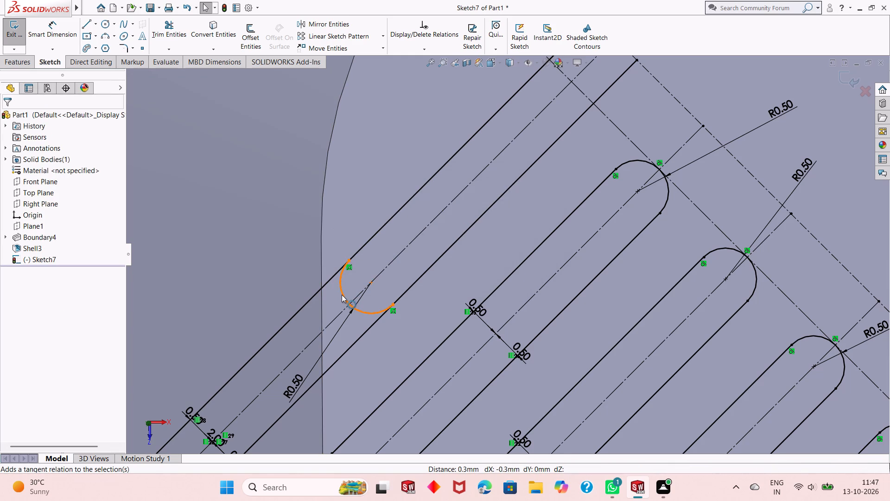
ctrl+click(322, 312)
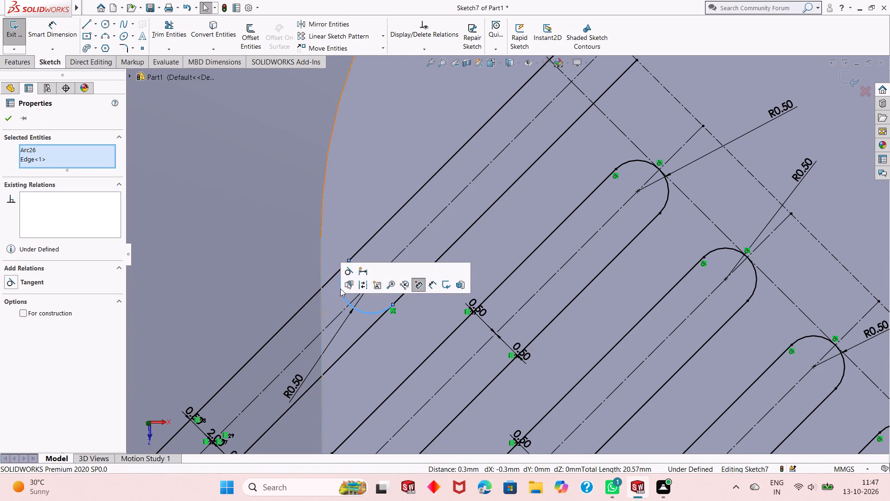
click(348, 276)
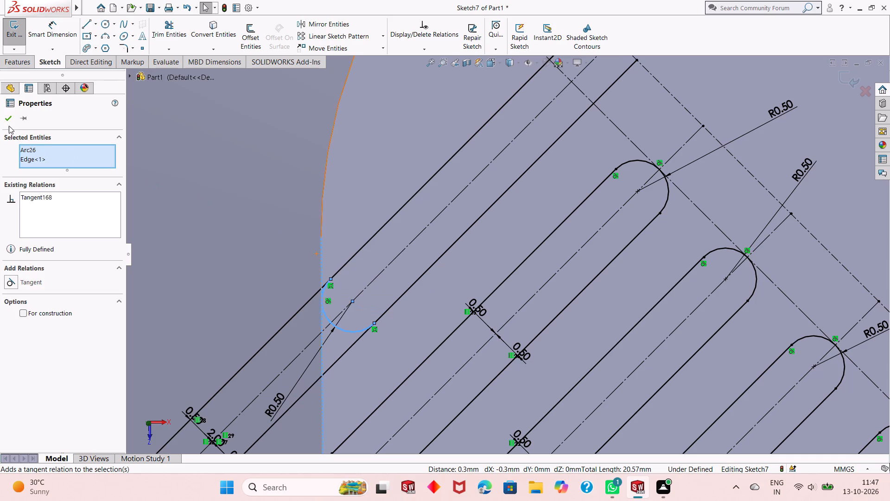
click(6, 123)
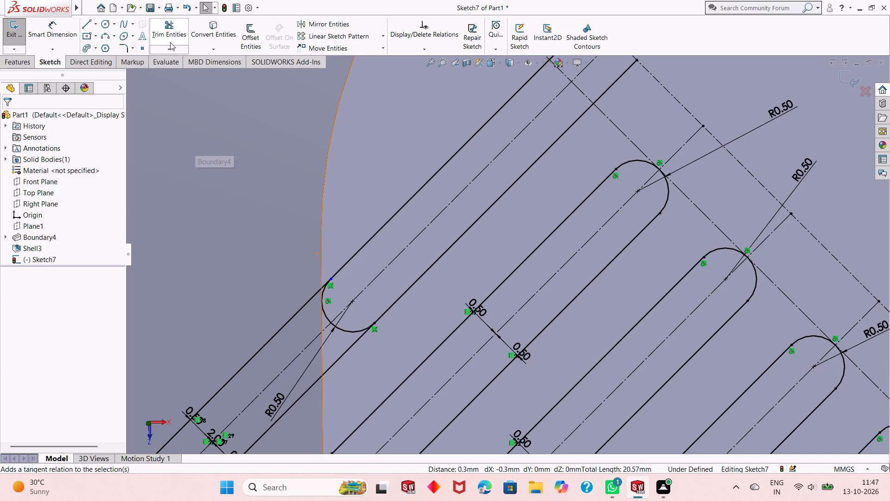
Trim both of the tenth slot's side lines where they extend beyond the lower end arc.
click(170, 36)
click(262, 347)
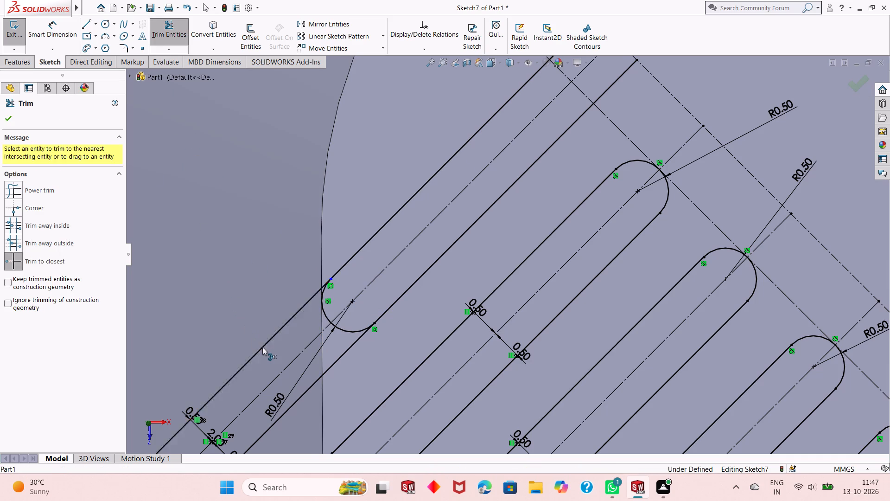
click(307, 390)
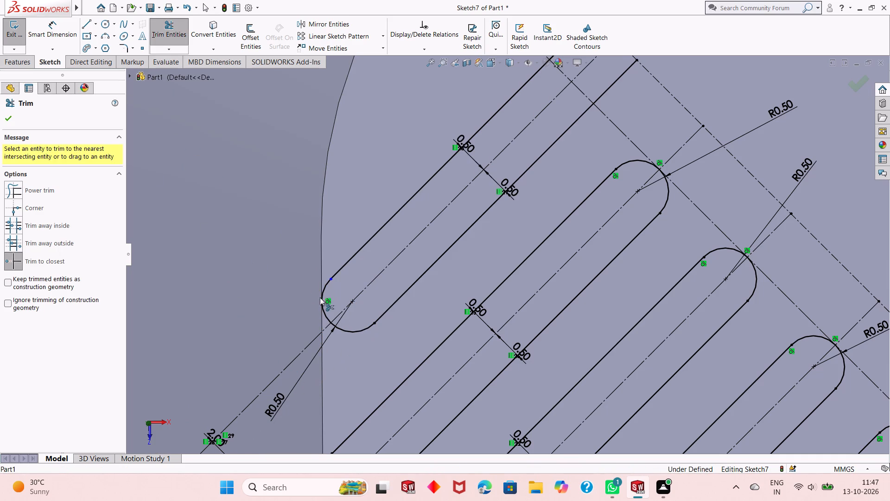
right_click(178, 236)
click(202, 269)
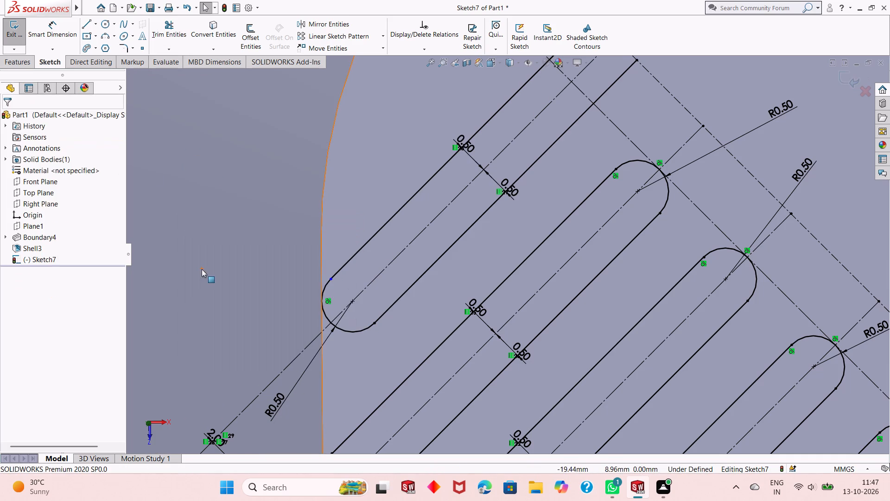
Make the tenth slot's lower end arc tangent to the slot's outer side line.
click(329, 285)
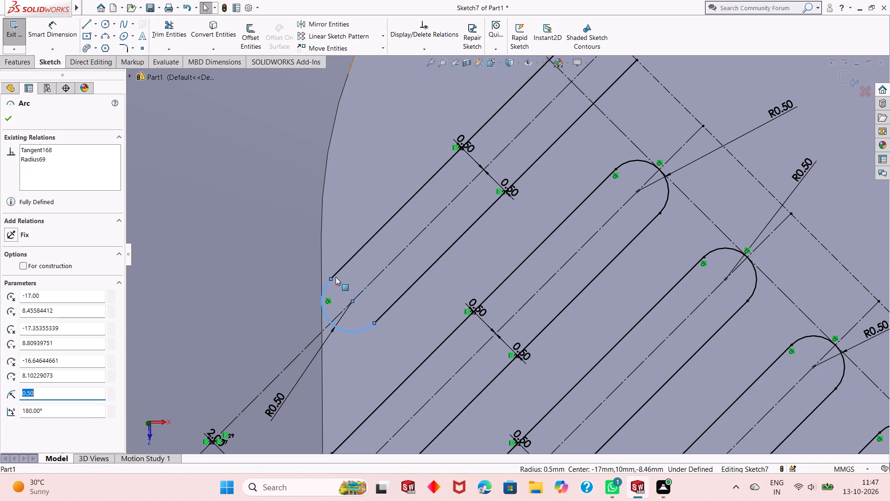
ctrl+click(337, 272)
click(362, 233)
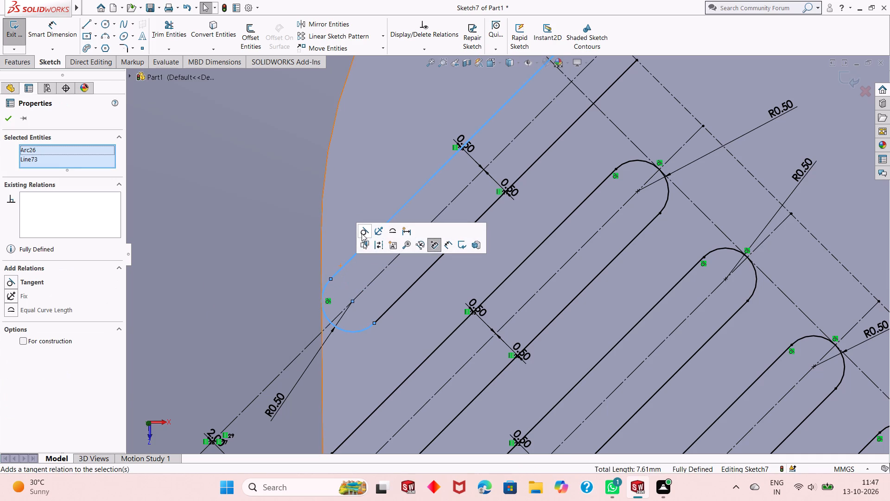
click(6, 117)
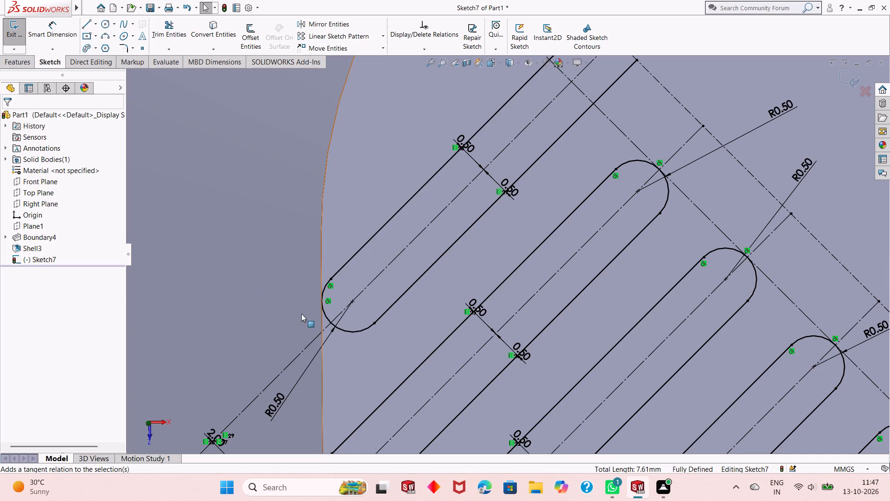
Draw a 3-point arc of about 0.5 mm radius between the tenth slot's side lines, tangent to the inner diagonal construction line at the upper end.
scroll(303, 315, up, 1)
scroll(373, 303, up, 2)
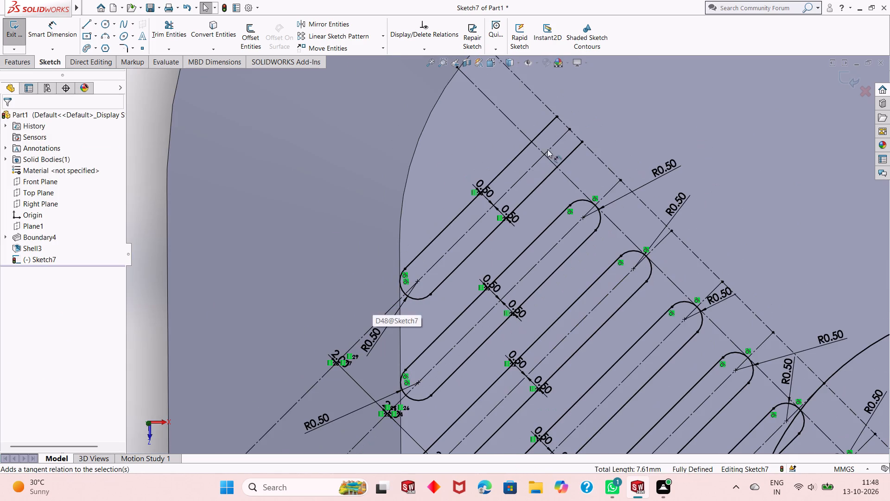
scroll(558, 107, down, 3)
scroll(585, 139, down, 3)
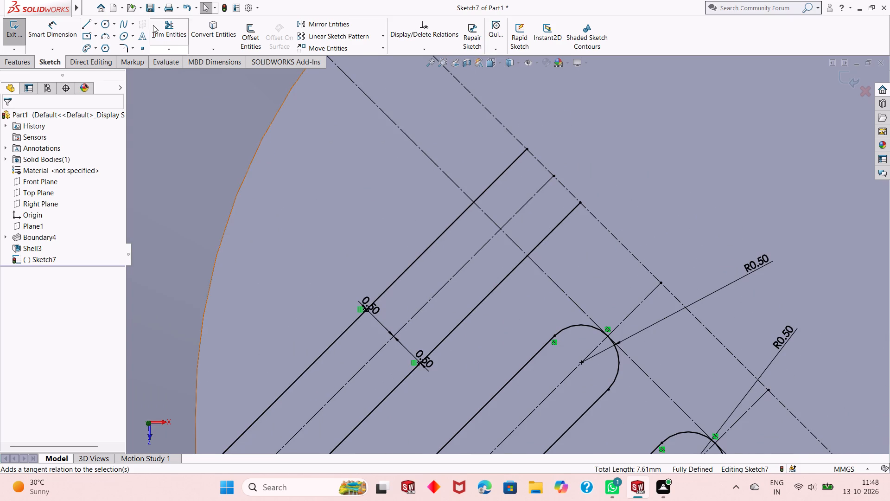
click(108, 39)
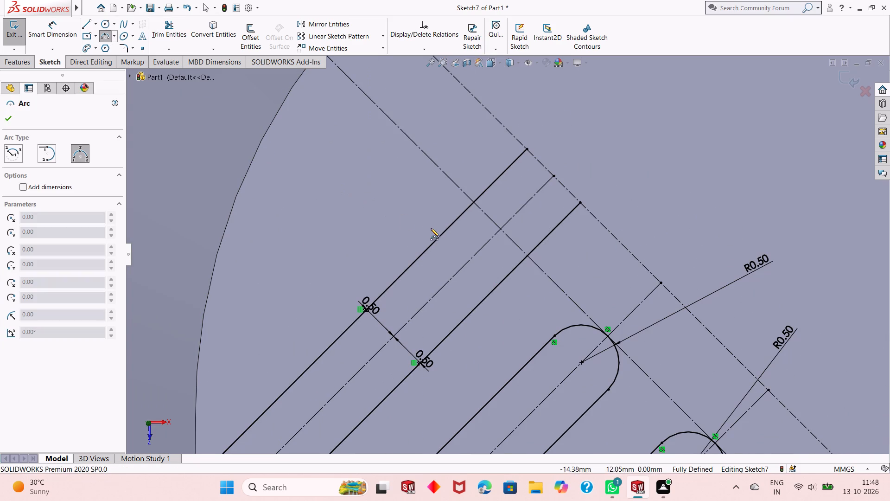
click(444, 232)
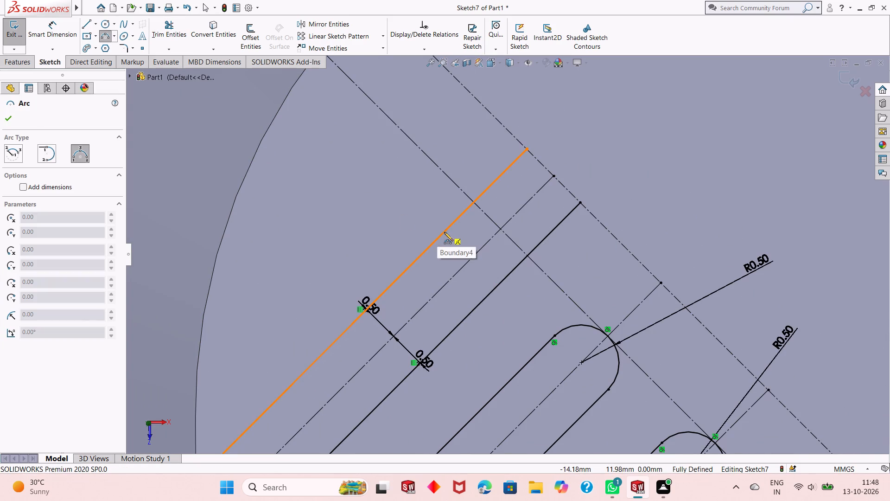
click(499, 285)
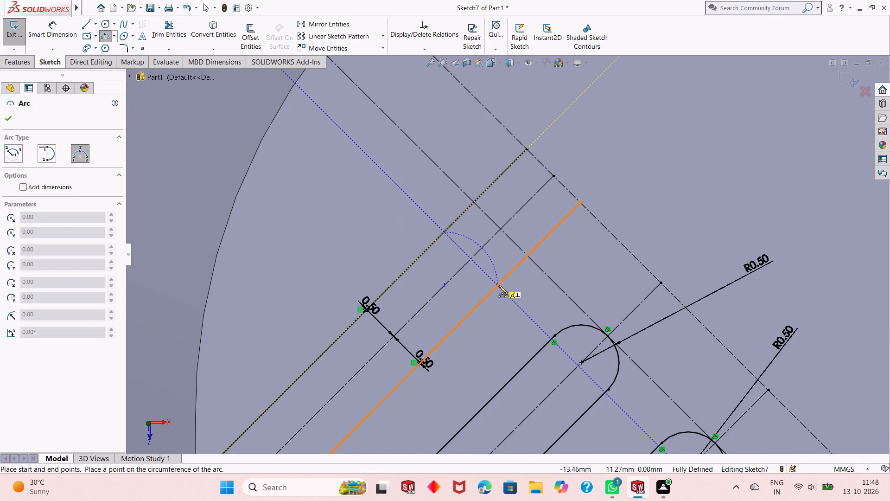
click(501, 227)
right_click(333, 194)
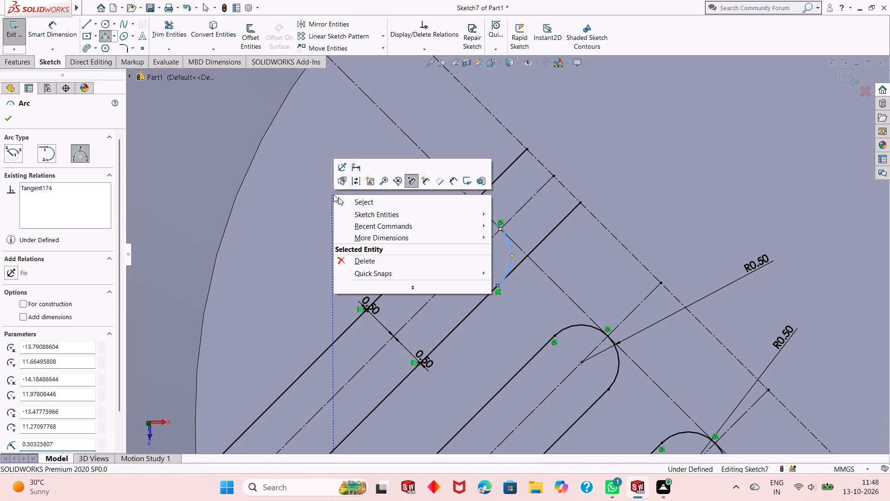
click(349, 206)
Dimension the tenth slot's upper end arc with a radius of 0.5 mm.
click(39, 20)
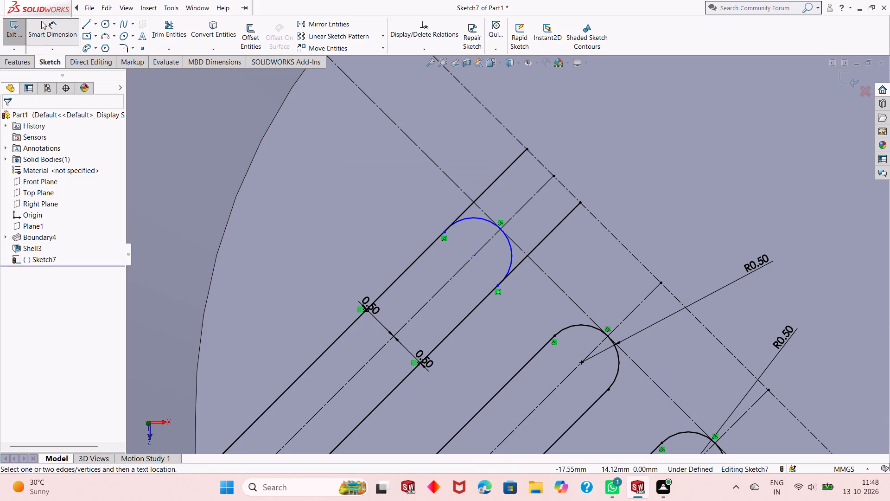
click(511, 253)
click(640, 177)
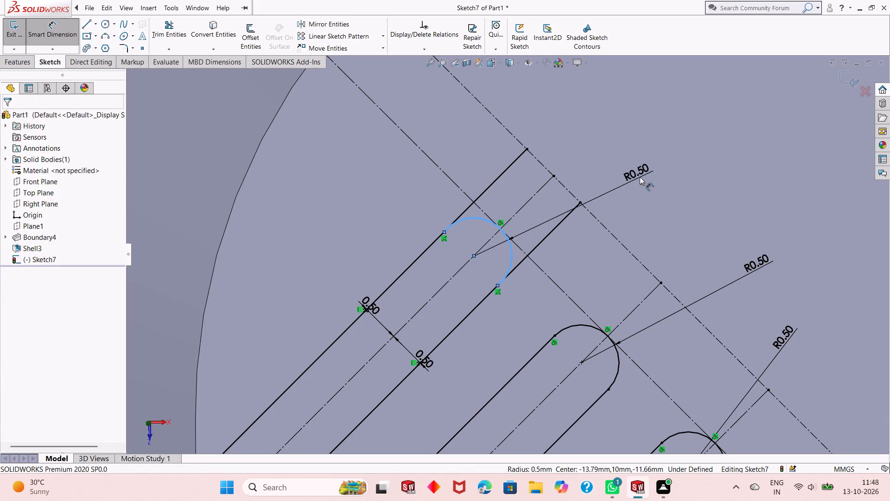
text(.5)
key(Return)
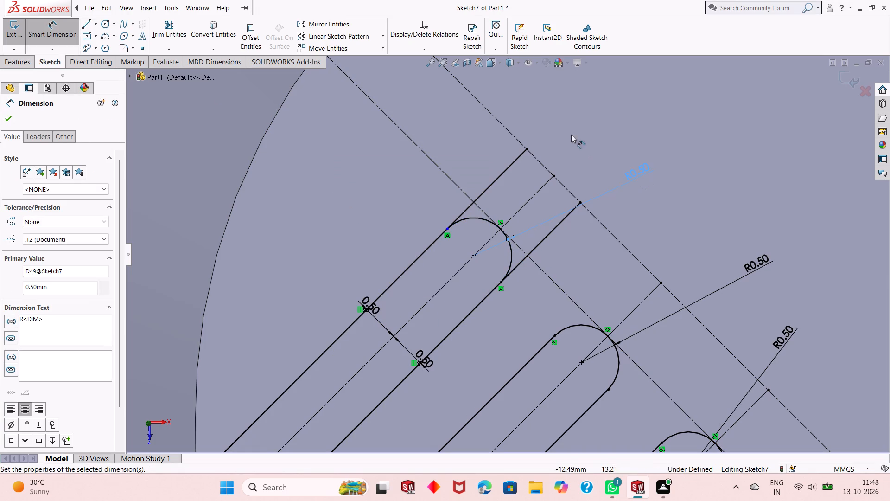
right_click(565, 126)
click(568, 154)
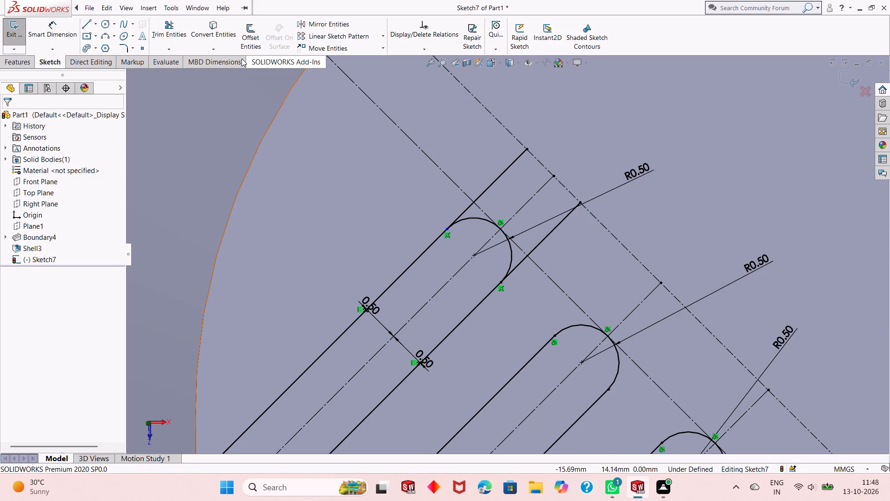
Trim both of the tenth slot's side lines where they extend beyond the upper end arc.
click(173, 34)
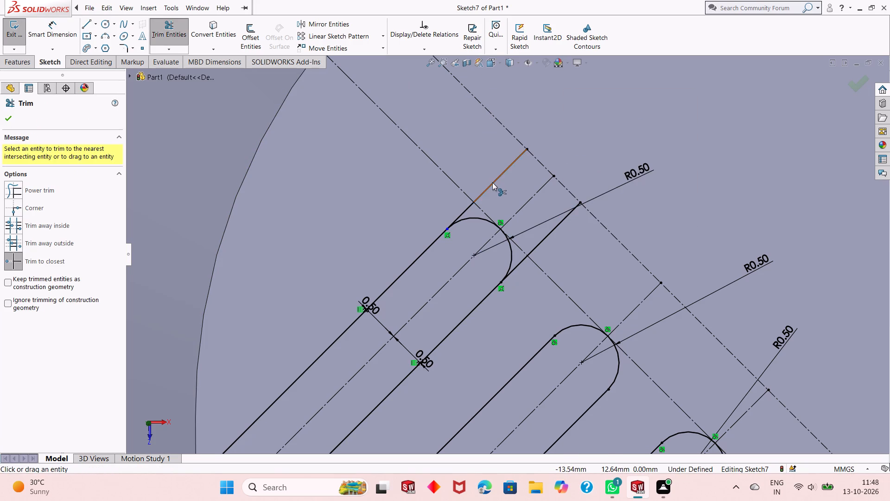
click(492, 183)
click(470, 206)
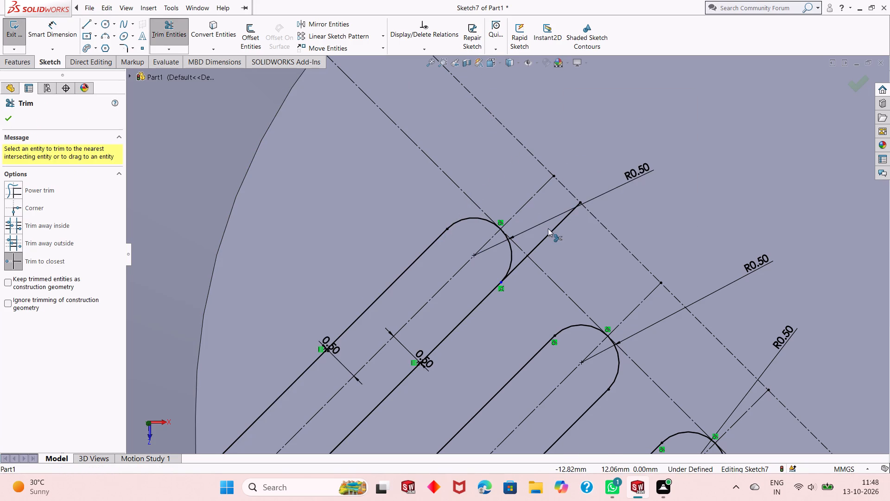
click(548, 232)
click(515, 267)
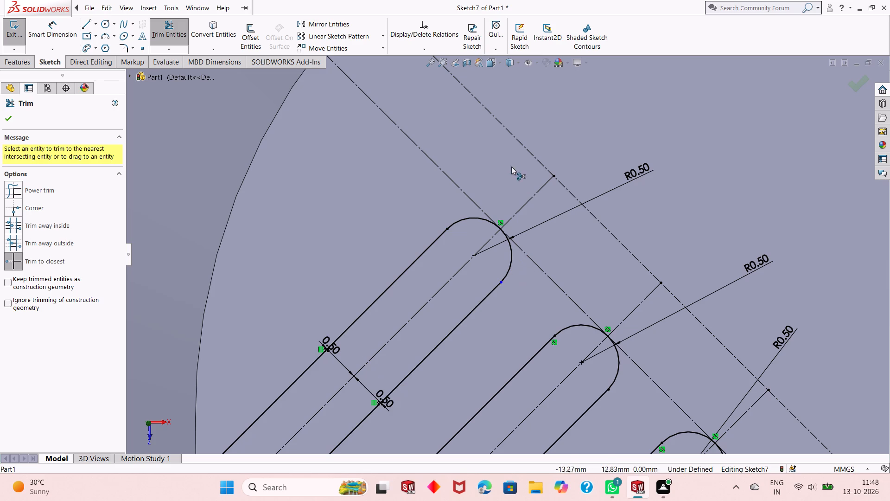
right_click(485, 147)
click(506, 173)
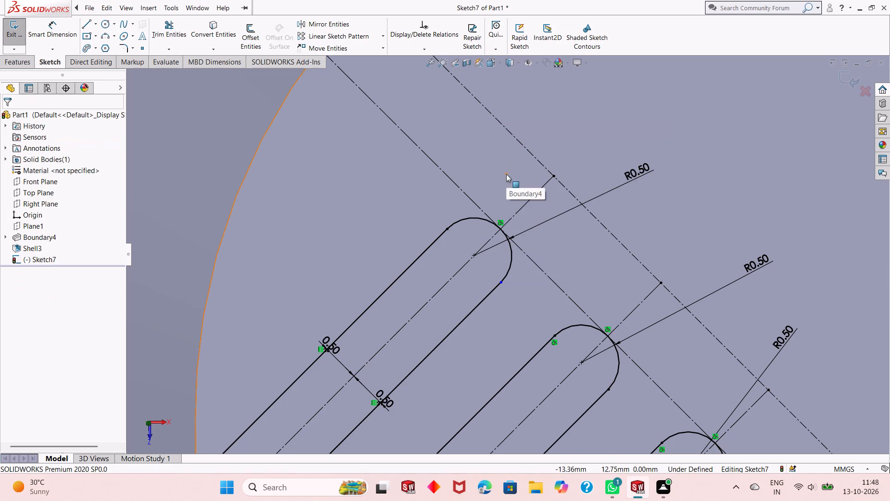
Make the tenth slot's upper end arc tangent to the slot's inner side line.
click(512, 264)
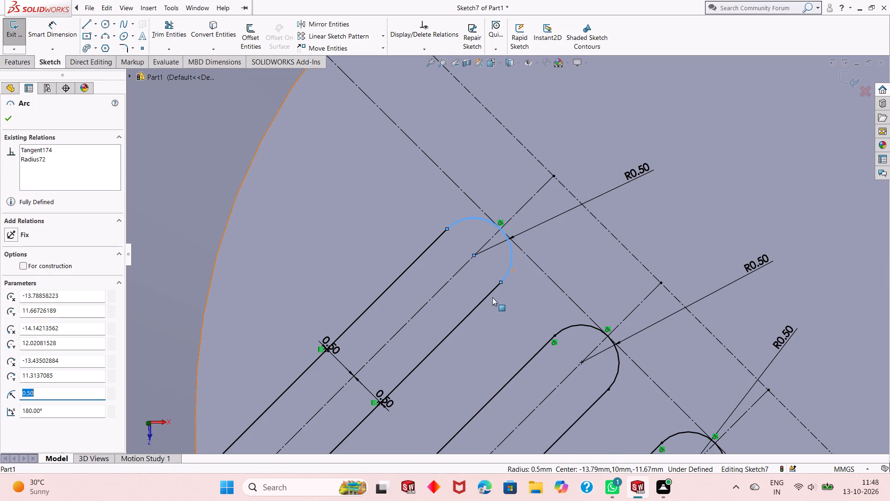
ctrl+click(481, 302)
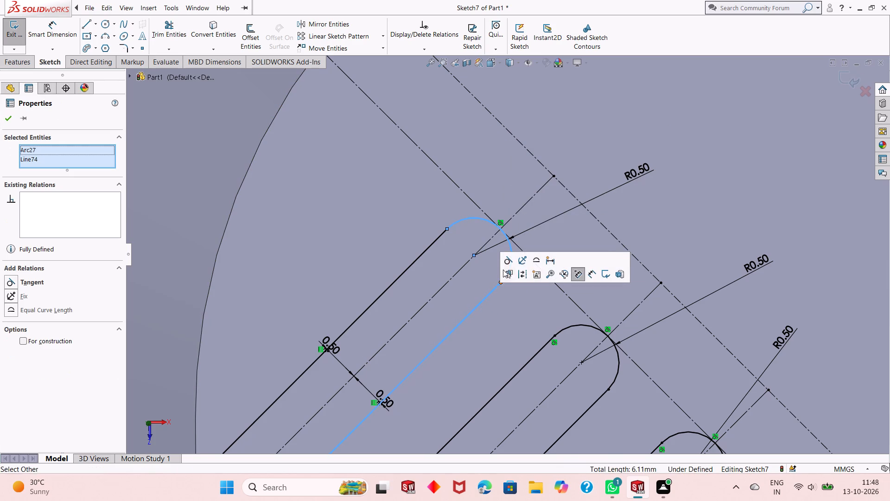
click(510, 259)
click(6, 119)
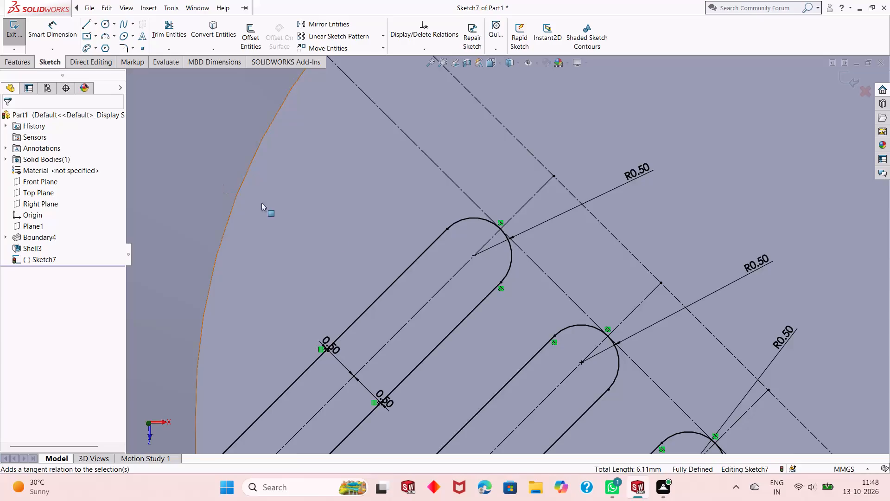
Offset the tenth slot's centreline 2 mm outward in one direction only, away from the other slots.
scroll(397, 275, up, 2)
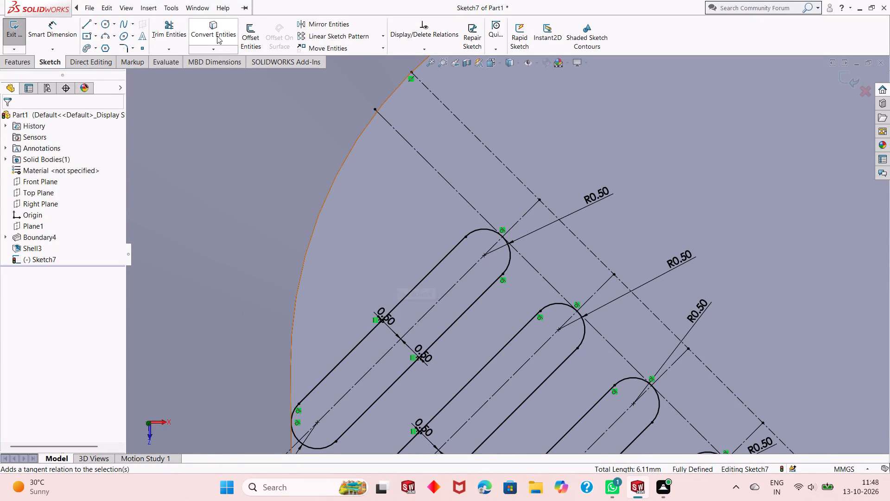
click(250, 35)
click(442, 296)
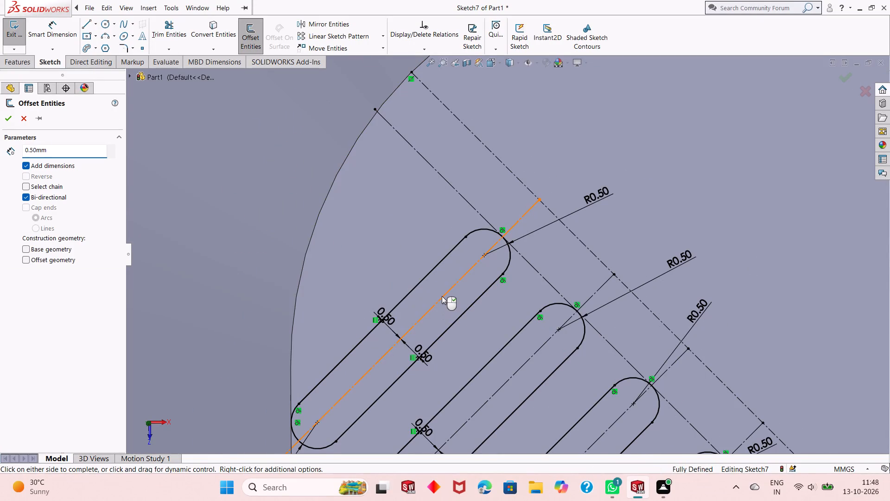
key(2)
key(Return)
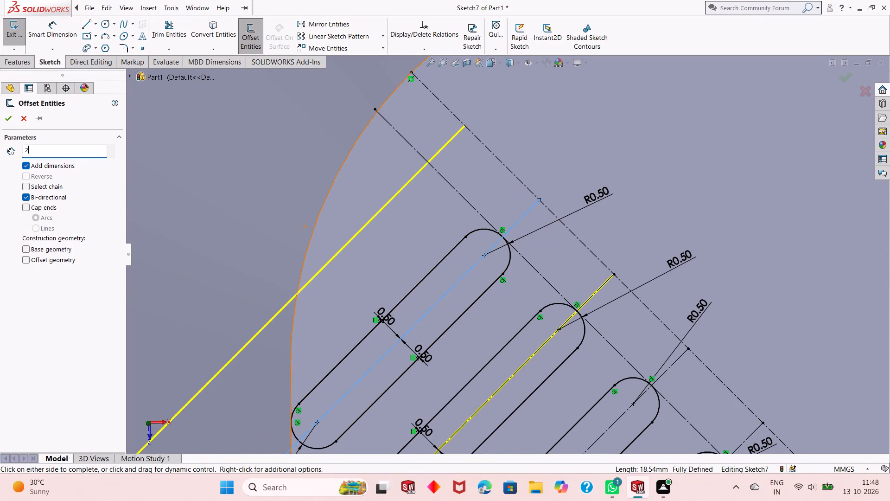
click(47, 199)
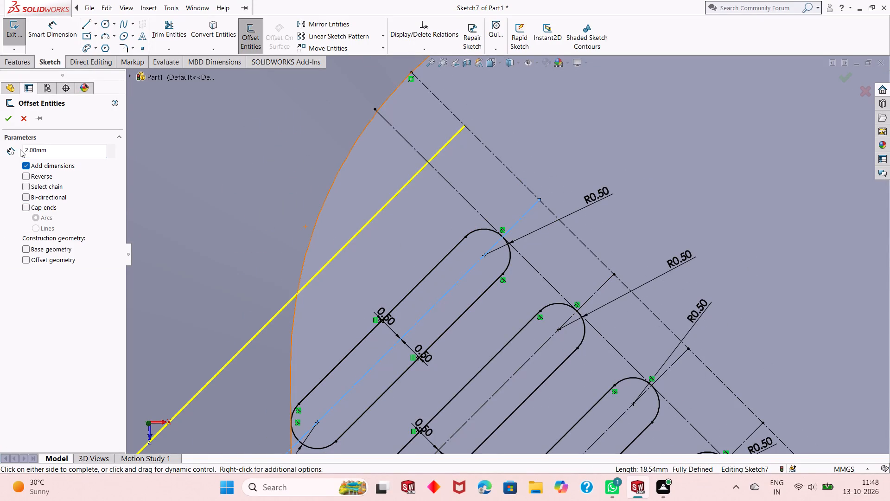
click(9, 121)
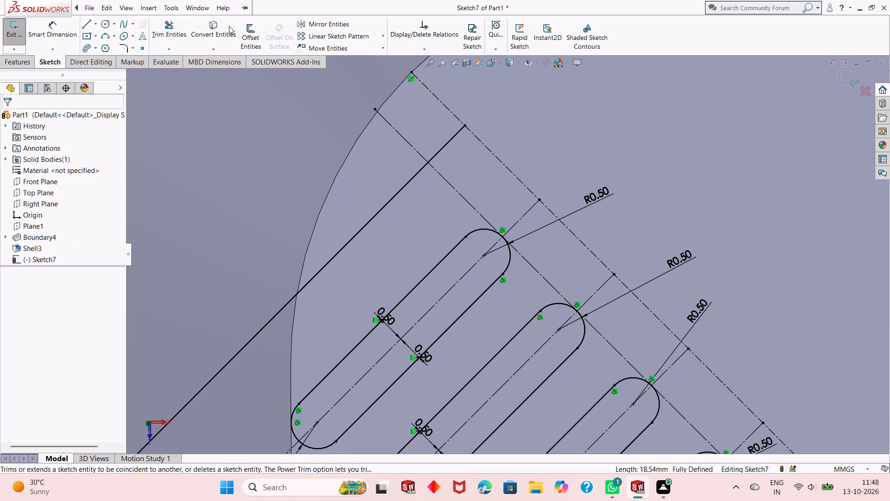
Convert the new 2 mm offset line to construction geometry as the eleventh slot's centreline.
click(337, 256)
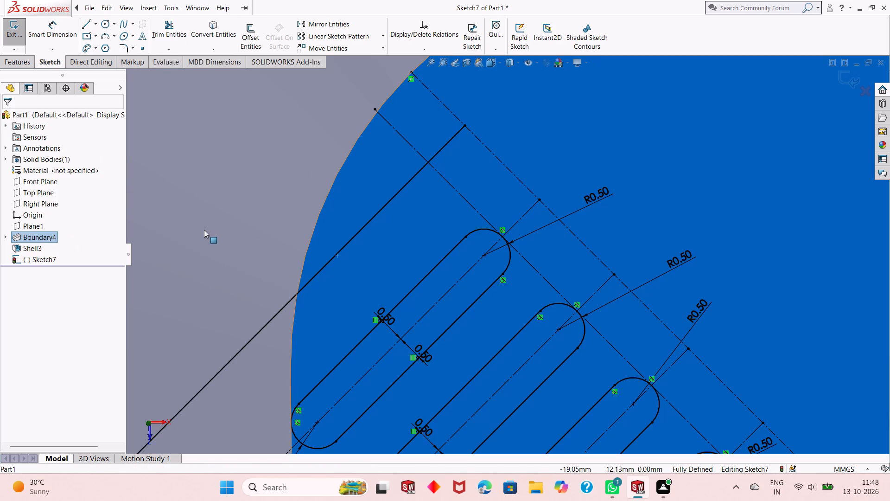
key(Escape)
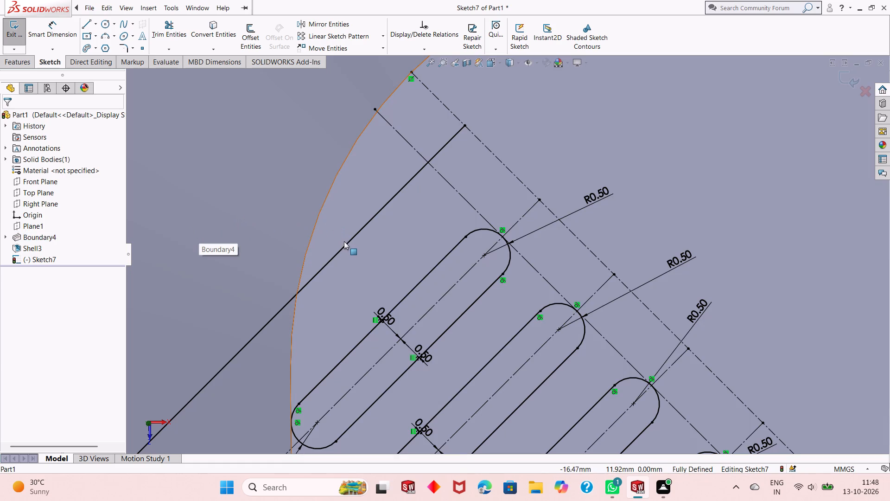
click(343, 245)
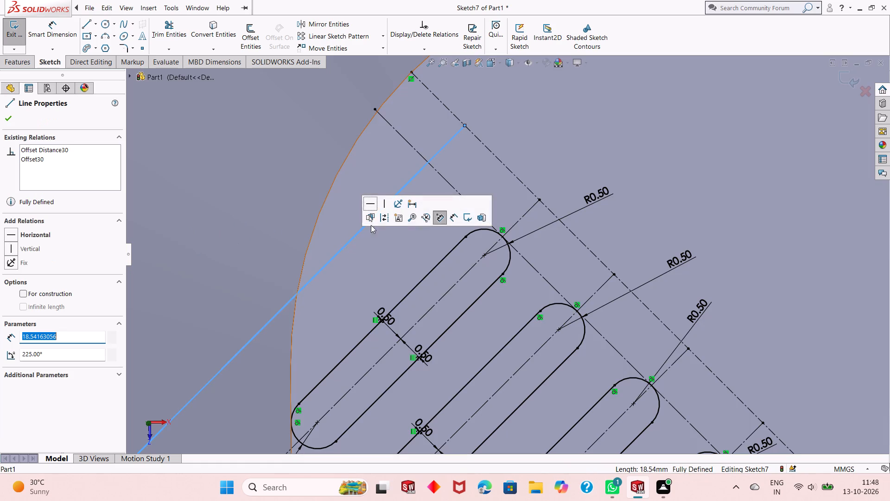
click(380, 223)
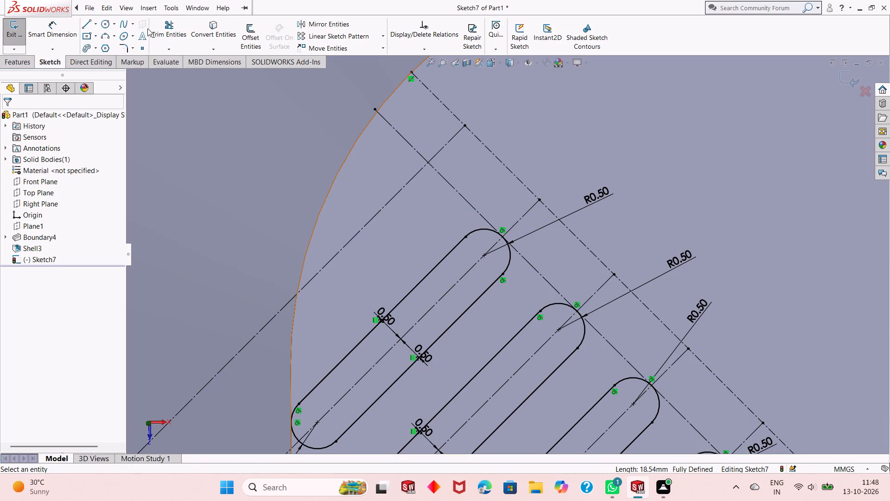
Offset the eleventh slot's centreline 0.5 mm bi-directionally to form its two side lines.
click(246, 37)
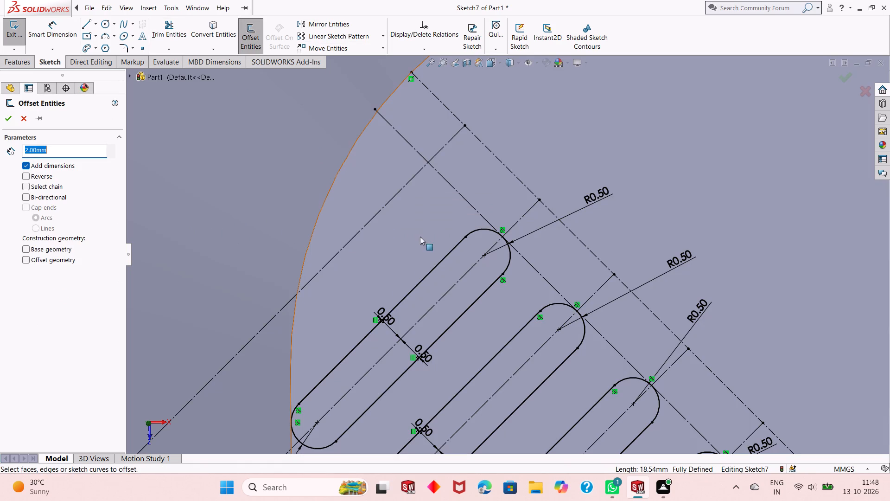
click(371, 219)
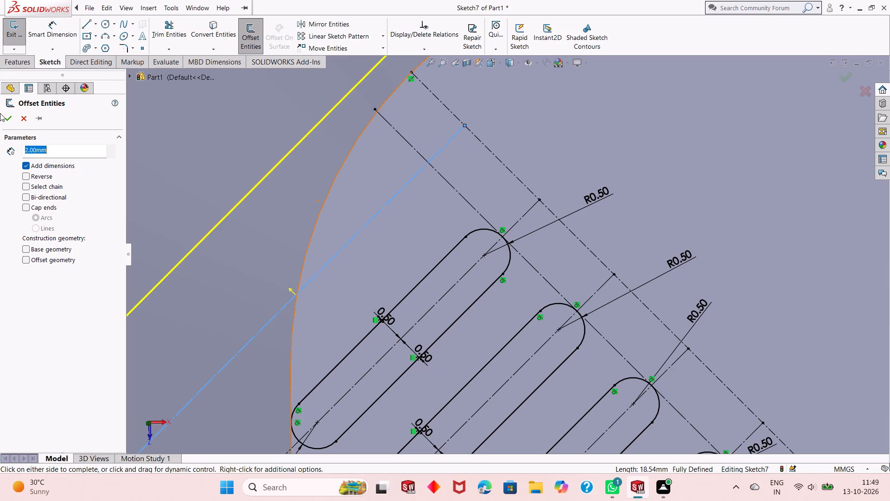
text(.5)
key(Return)
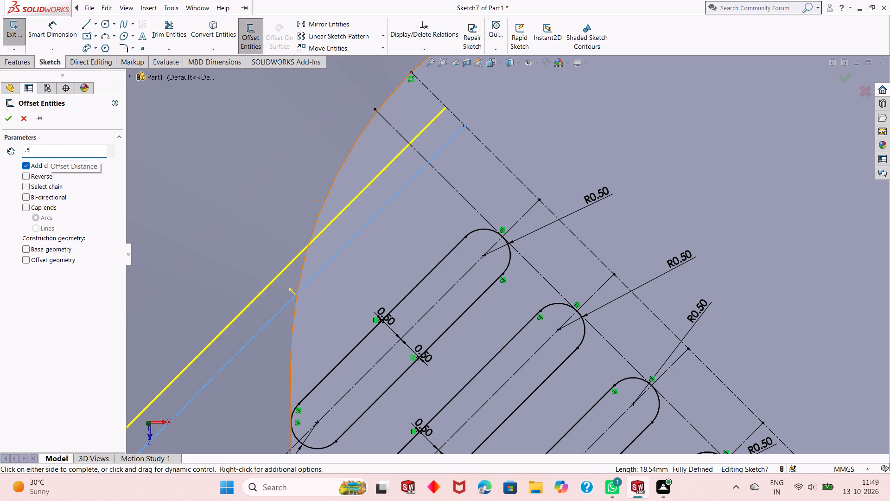
click(52, 196)
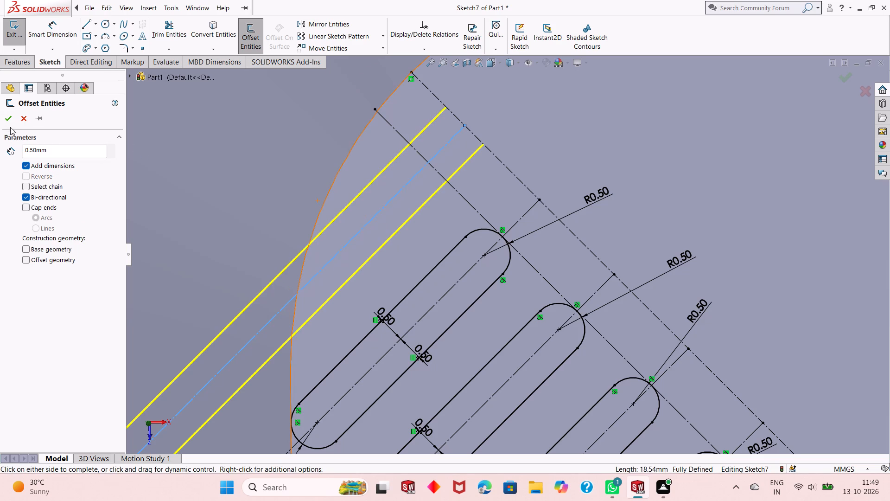
click(8, 124)
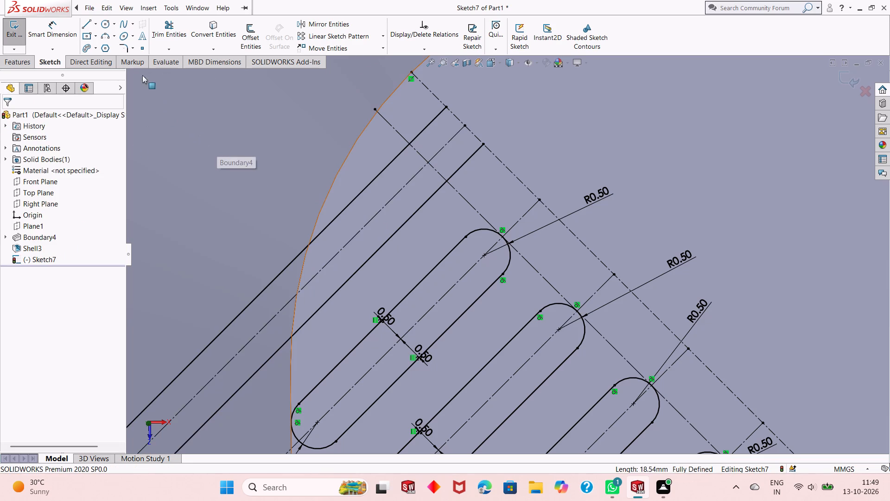
Draw a 3-point arc of 0.5 mm radius between the eleventh slot's side lines, bulging toward the lower end near the part's curved edge.
click(102, 34)
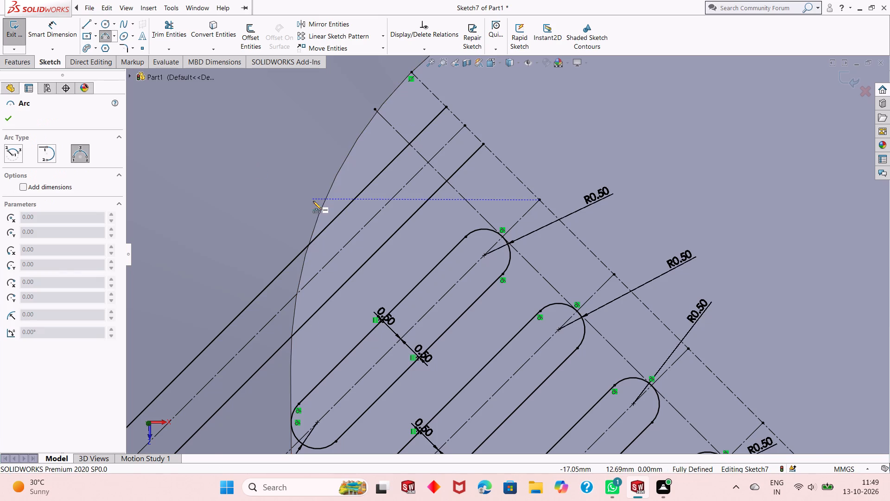
scroll(339, 247, down, 2)
click(337, 218)
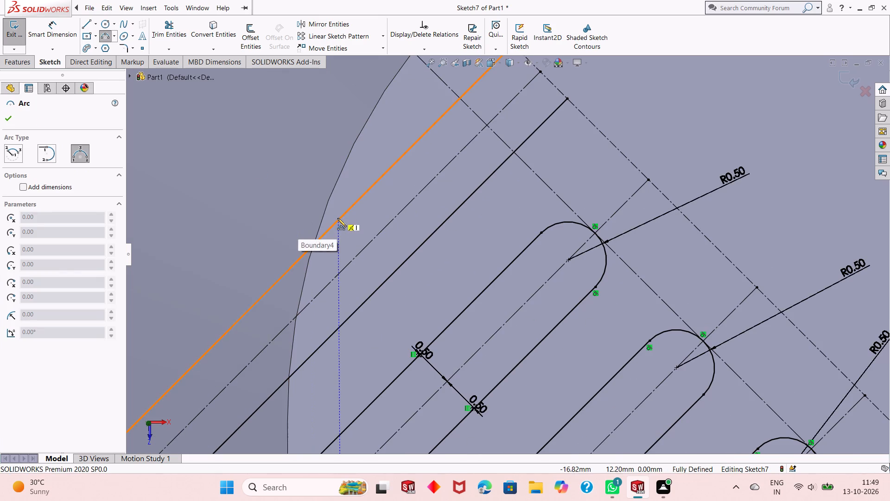
click(380, 288)
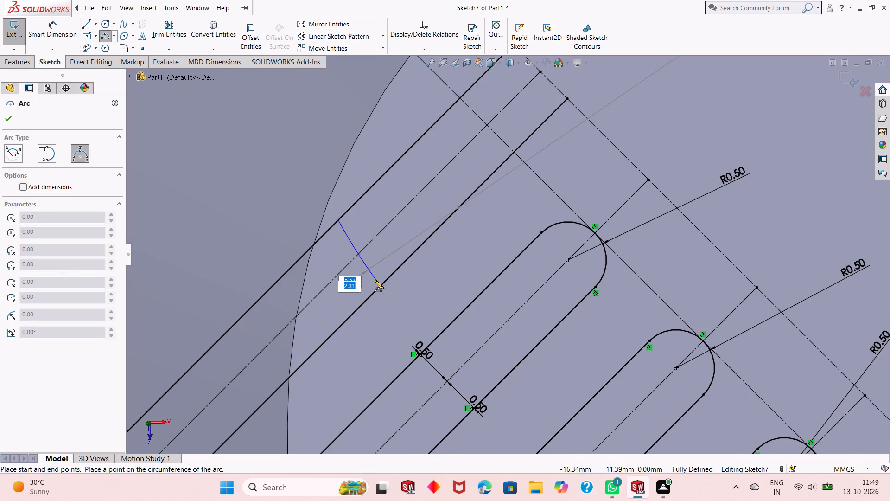
text(.5)
key(Return)
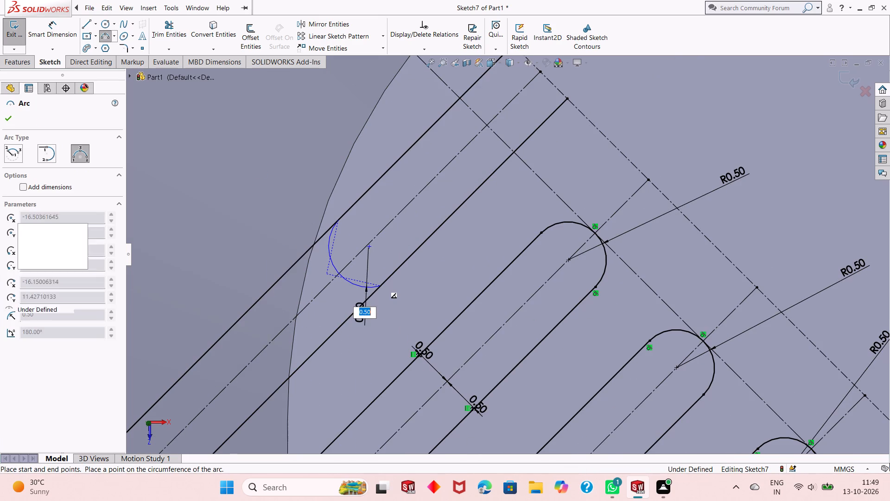
key(Escape)
key(Escape)
Dimension the eleventh slot's lower end arc with a radius of 0.5 mm.
click(56, 38)
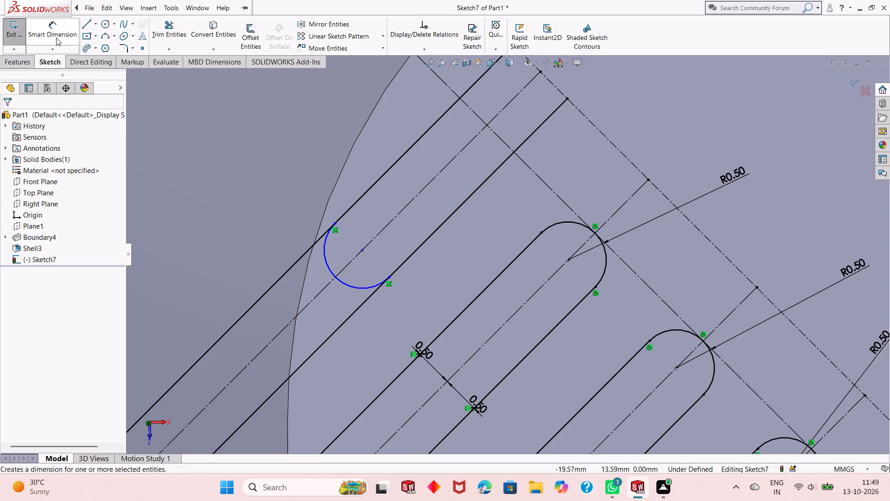
click(340, 282)
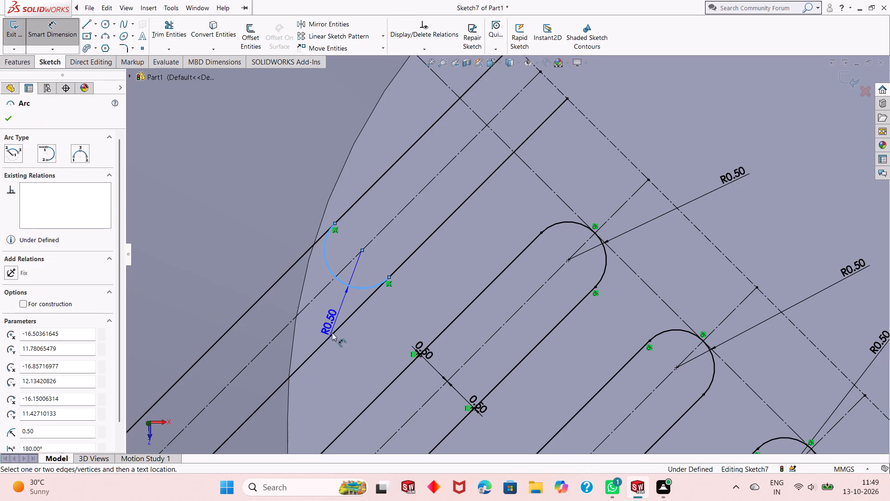
click(327, 357)
key(Return)
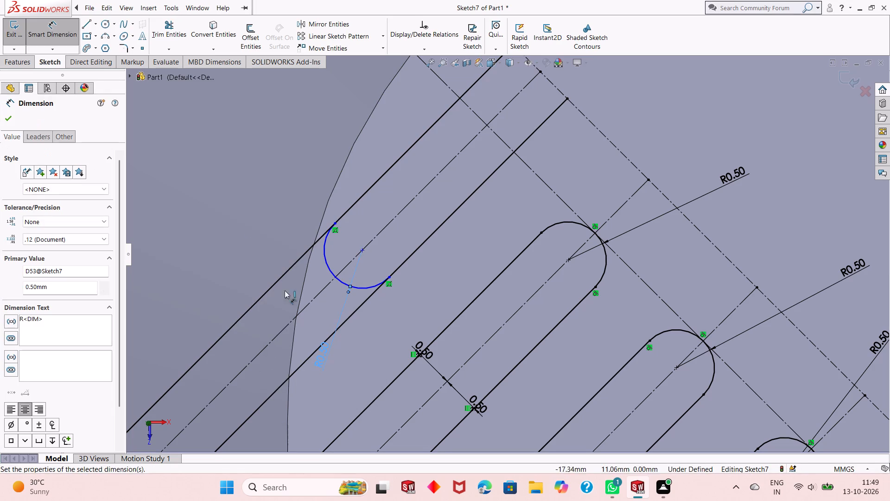
right_click(258, 205)
click(281, 230)
right_click(272, 211)
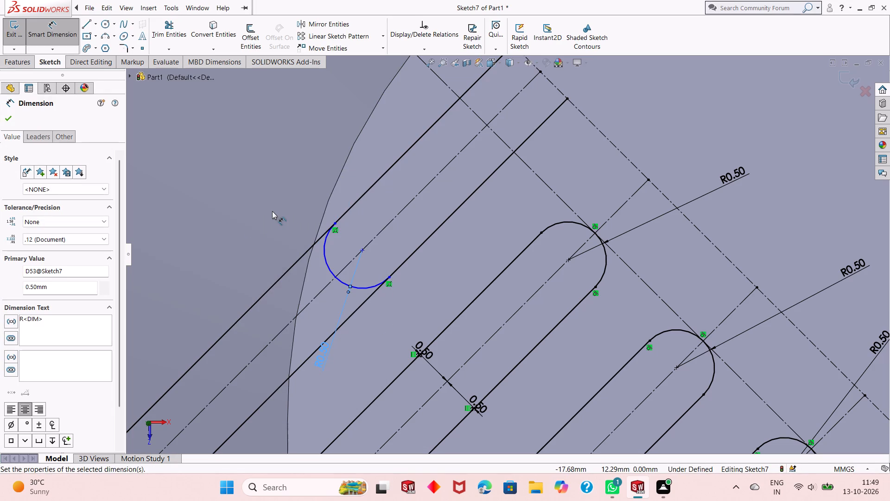
click(283, 224)
right_click(221, 157)
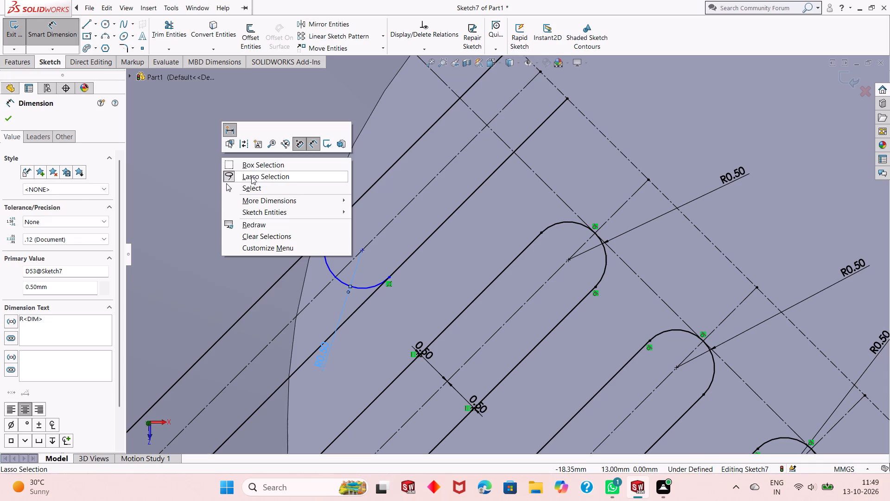
click(253, 182)
Make the eleventh slot's lower end arc tangent to the part's curved outer edge.
click(331, 269)
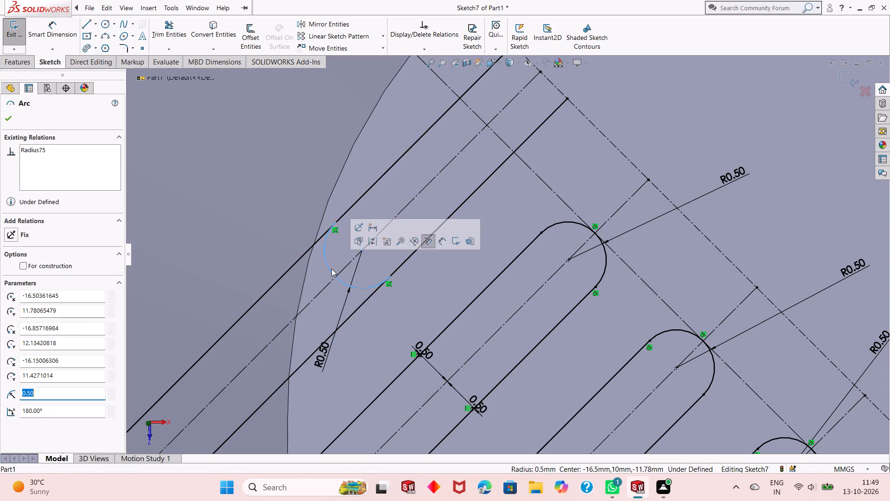
ctrl+click(304, 283)
click(346, 243)
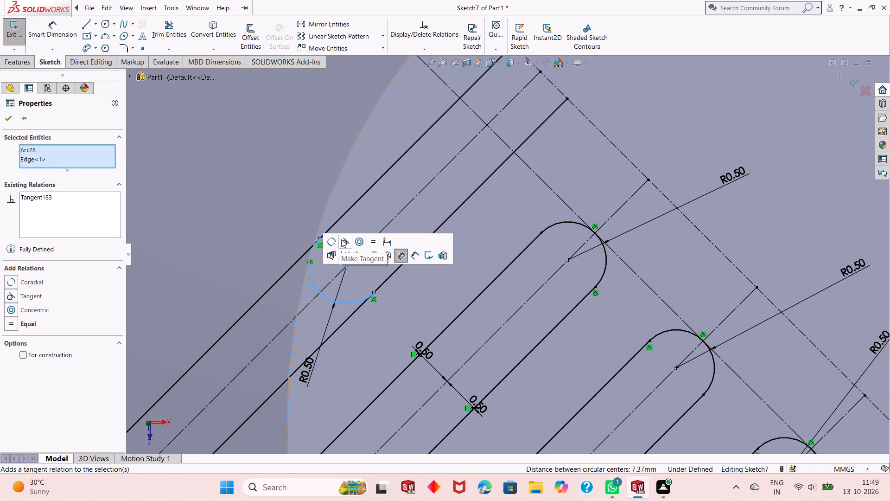
click(6, 120)
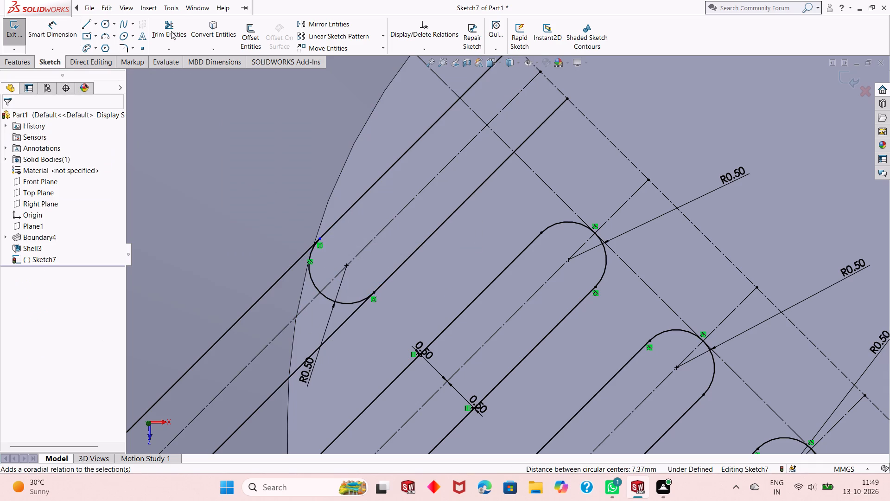
Trim both of the eleventh slot's side lines where they extend beyond the lower end arc.
click(172, 31)
click(228, 329)
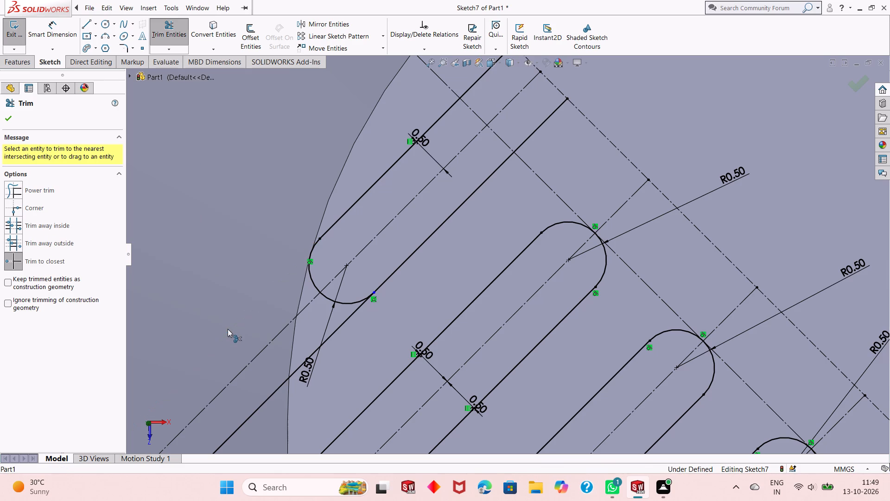
click(266, 399)
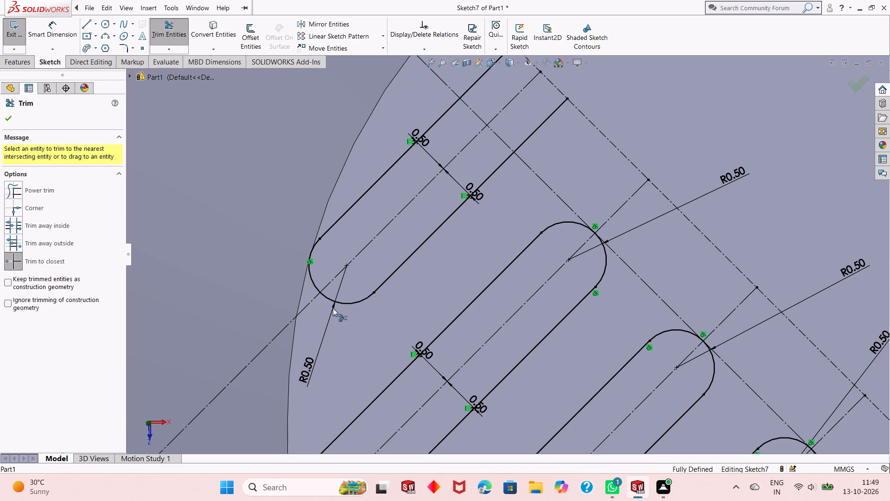
scroll(261, 307, up, 2)
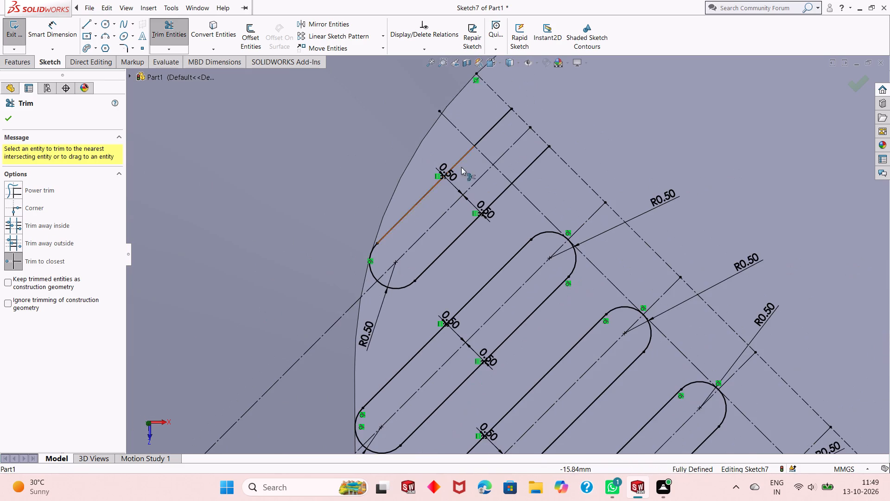
scroll(542, 92, down, 2)
right_click(527, 135)
click(538, 167)
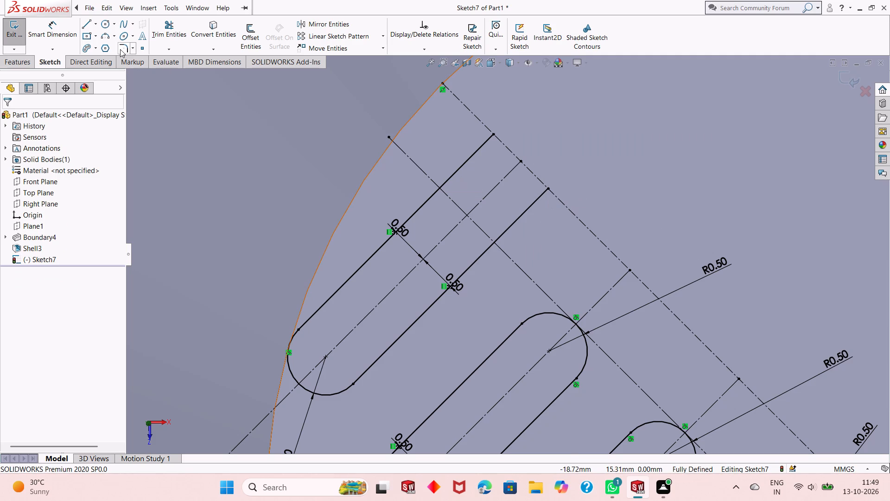
Draw a 3-point arc of about 0.51 mm radius between the eleventh slot's side lines, tangent to the outer diagonal construction line at the upper end.
click(107, 35)
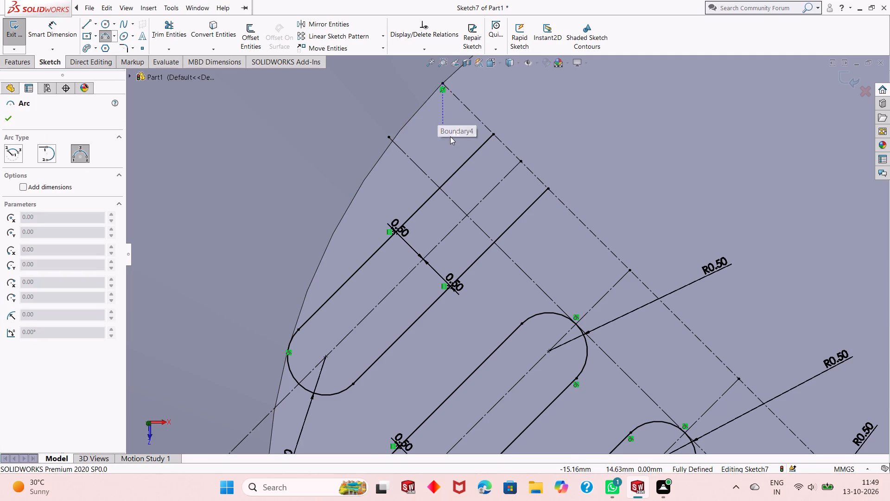
click(461, 166)
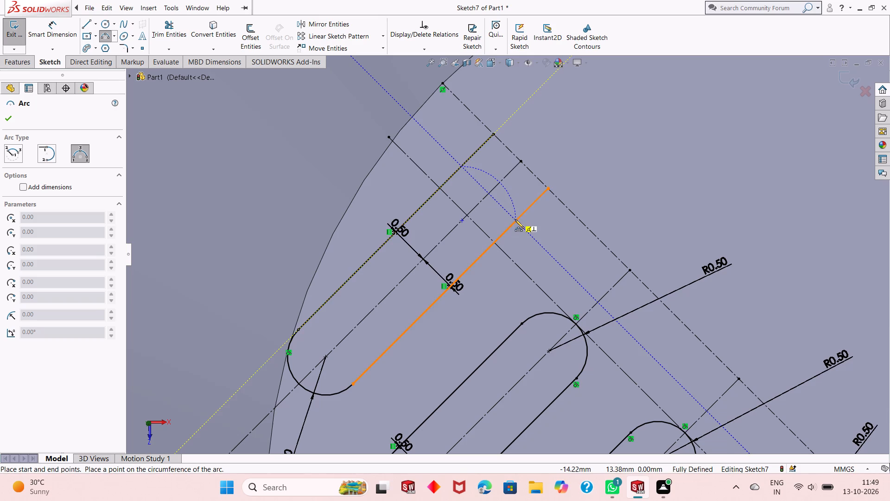
click(515, 220)
click(520, 161)
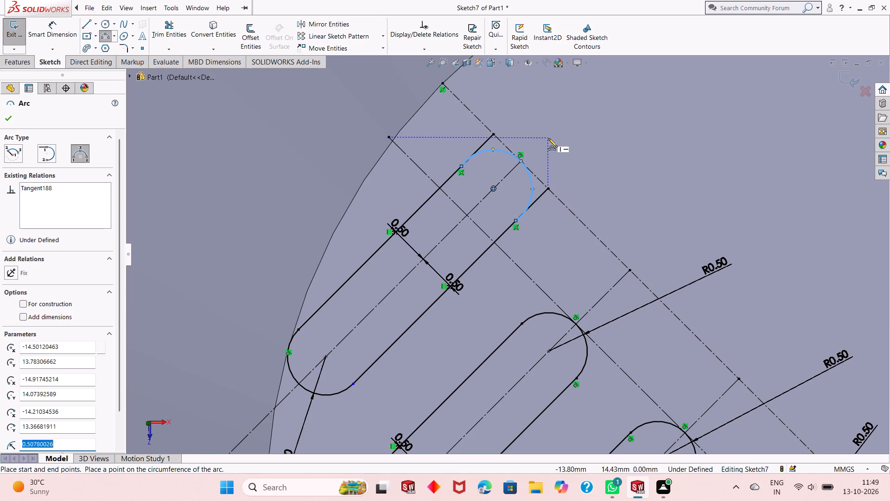
right_click(549, 138)
click(565, 142)
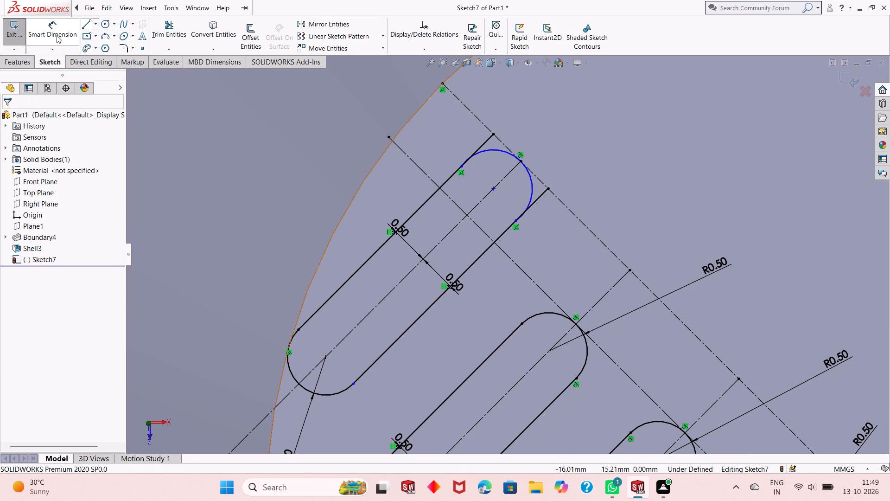
Dimension the eleventh slot's upper end arc with a radius of 0.5 mm.
click(57, 35)
click(531, 185)
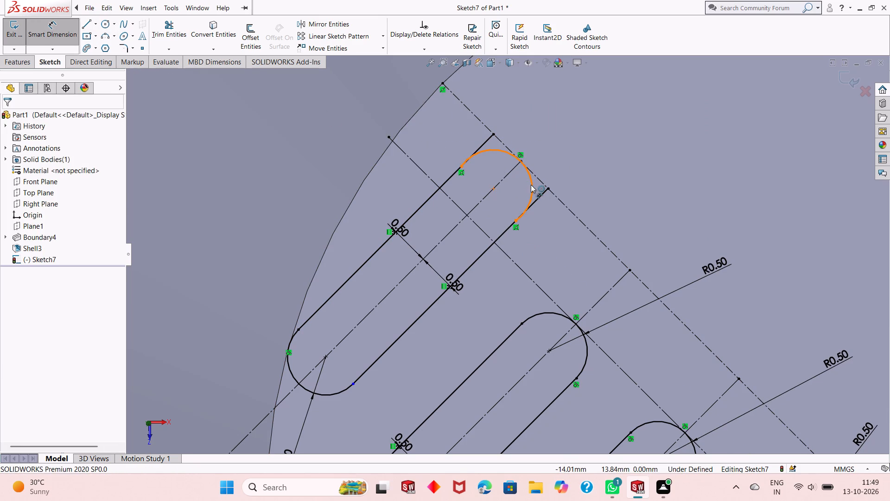
click(585, 148)
text(.5)
key(Return)
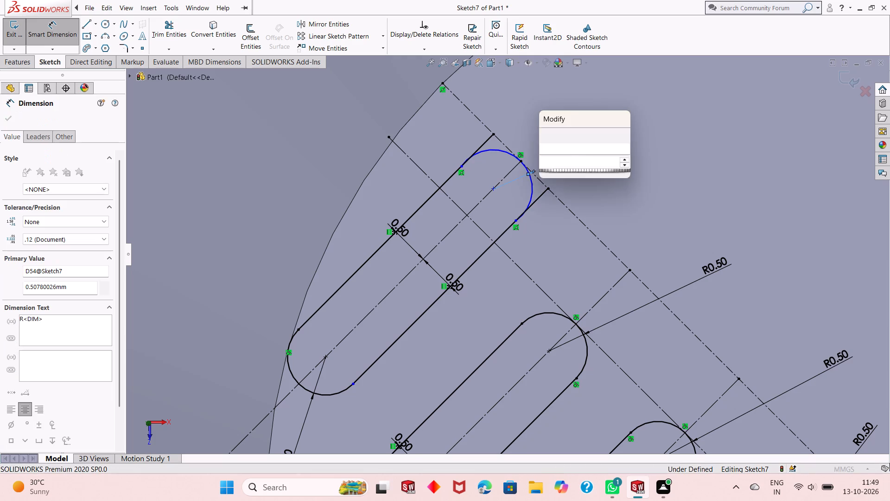
right_click(524, 105)
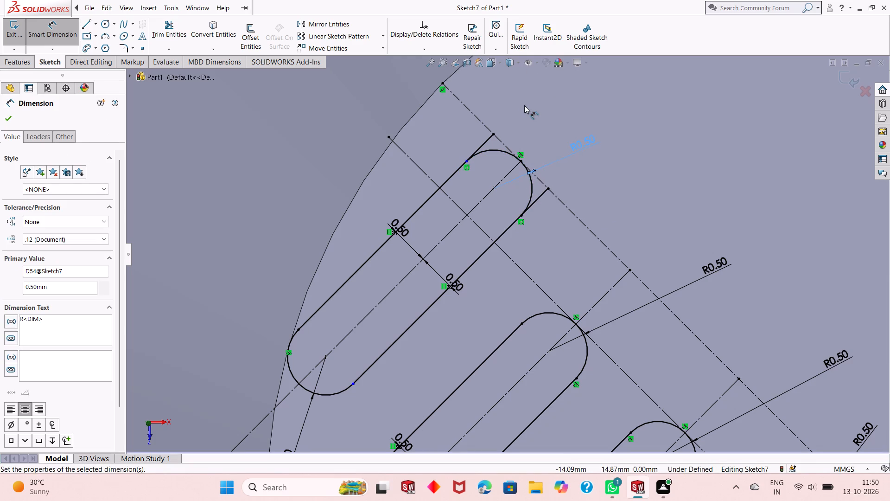
click(540, 131)
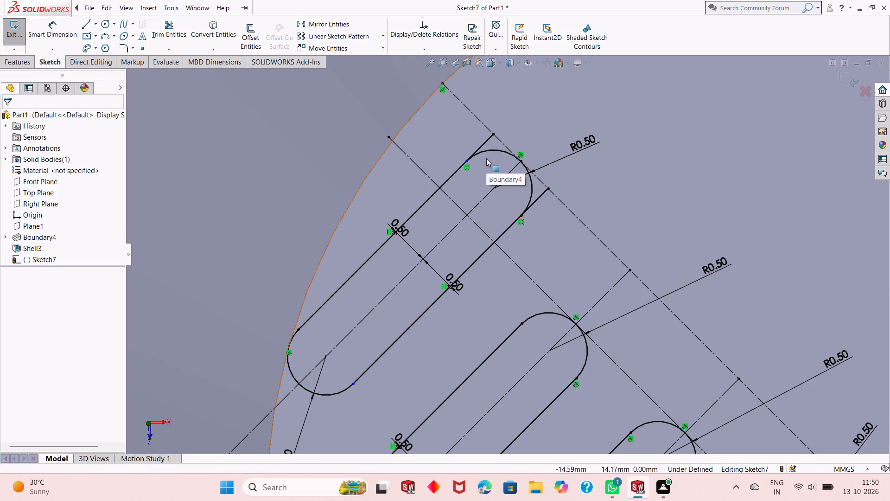
Trim both of the eleventh slot's side lines where they extend beyond the upper end arc.
click(164, 25)
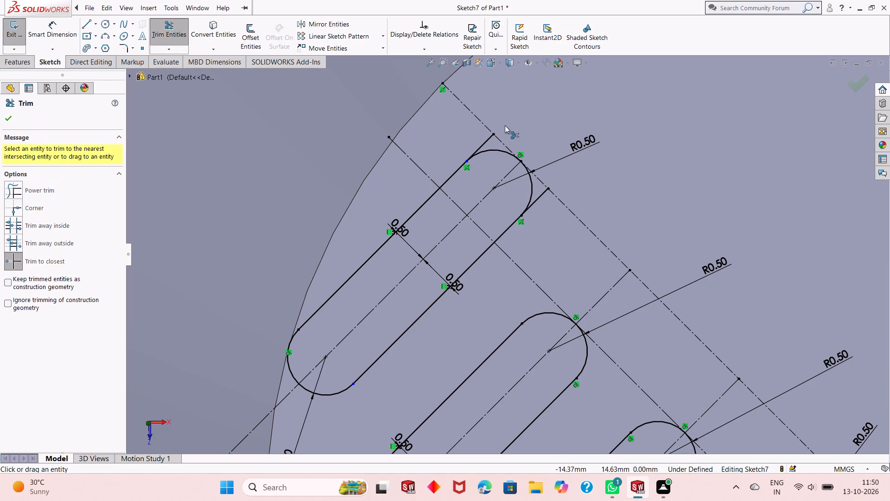
click(488, 138)
click(536, 199)
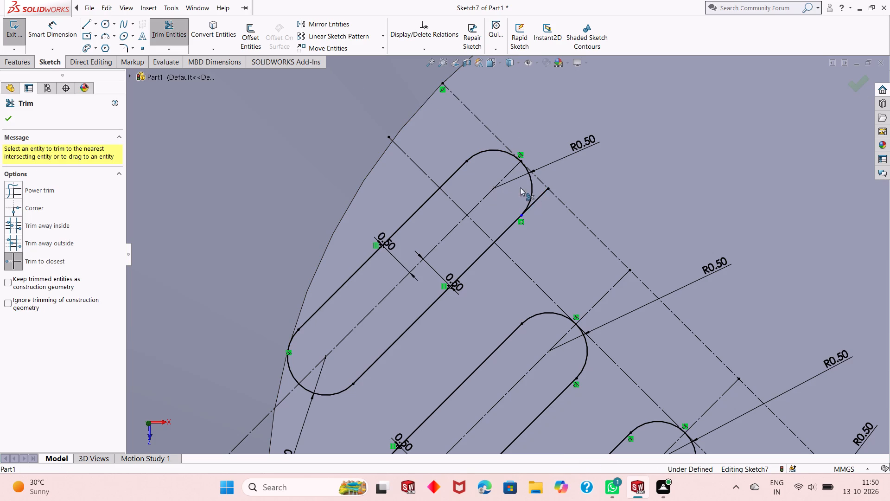
right_click(280, 123)
click(336, 154)
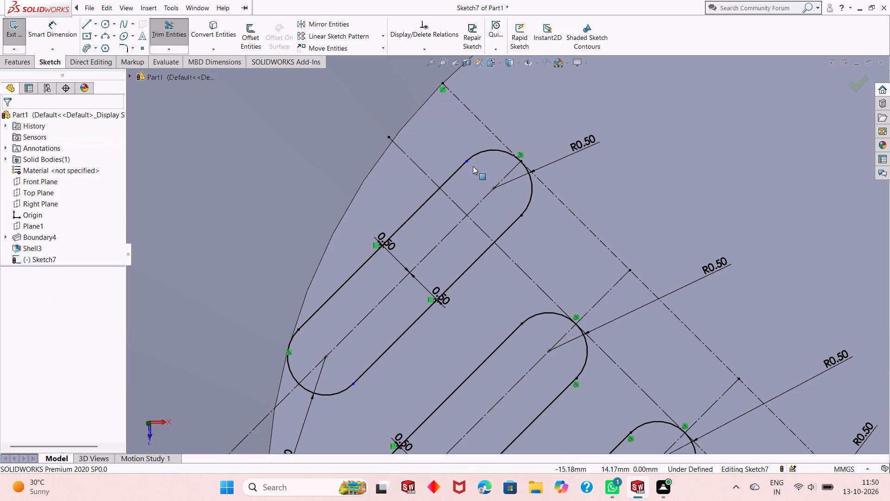
Make the eleventh slot's upper end arc tangent to the side line nearest the part's rounded corner.
click(479, 154)
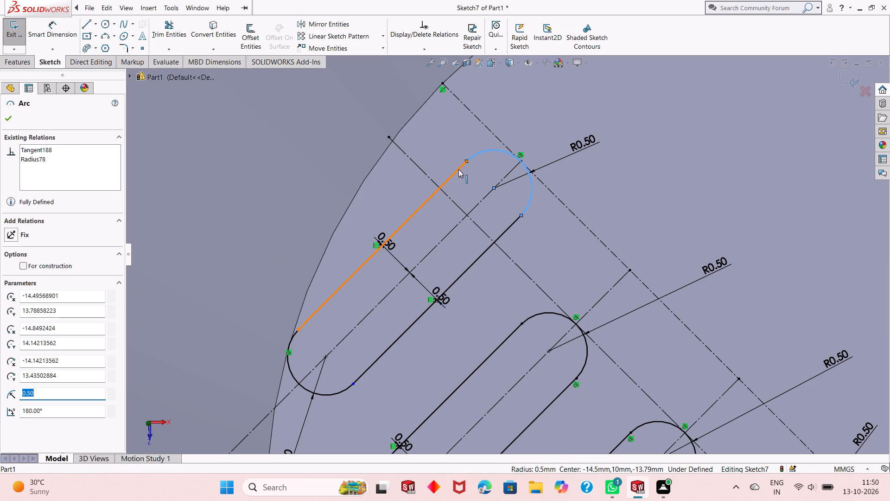
ctrl+click(458, 169)
click(483, 125)
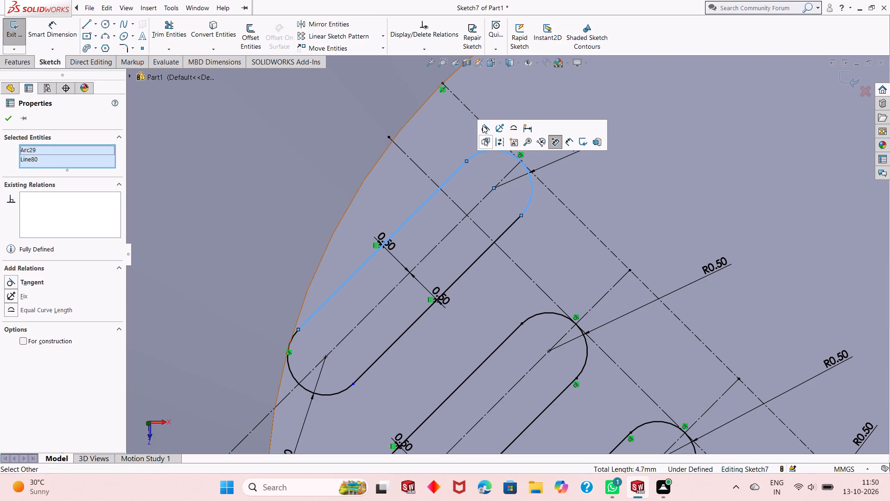
click(9, 117)
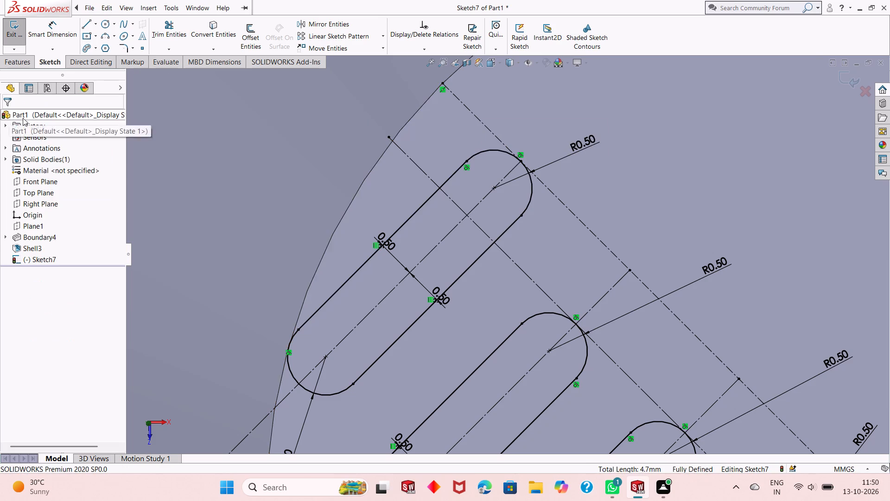
Examine the full set of diagonal slots against the centred circle, the diagonal construction lines and the part's inner outline.
scroll(427, 239, up, 6)
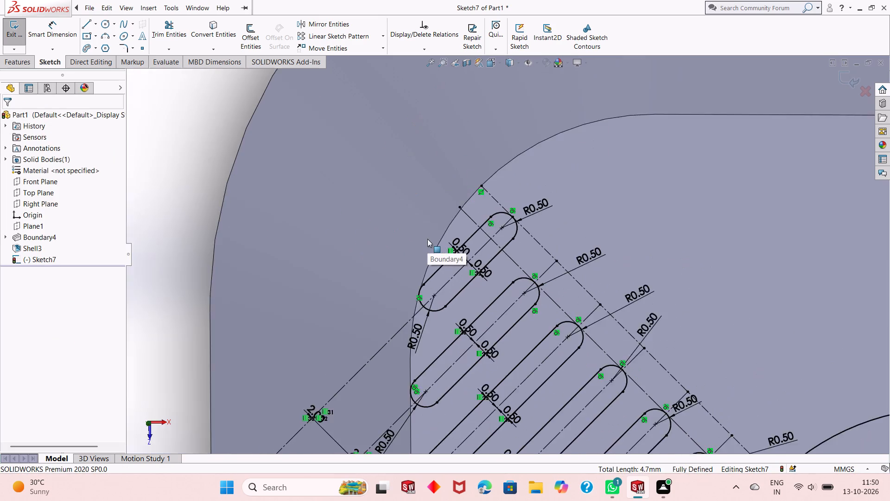
scroll(463, 250, up, 2)
scroll(523, 305, up, 1)
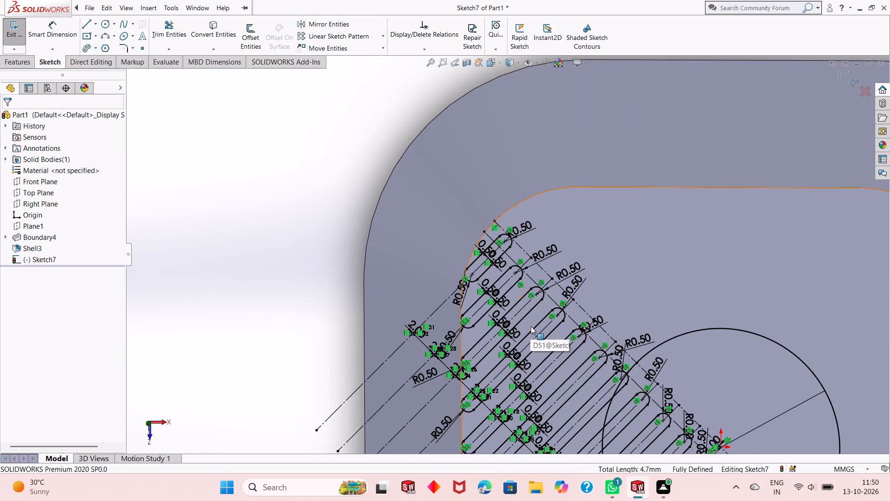
scroll(531, 327, up, 3)
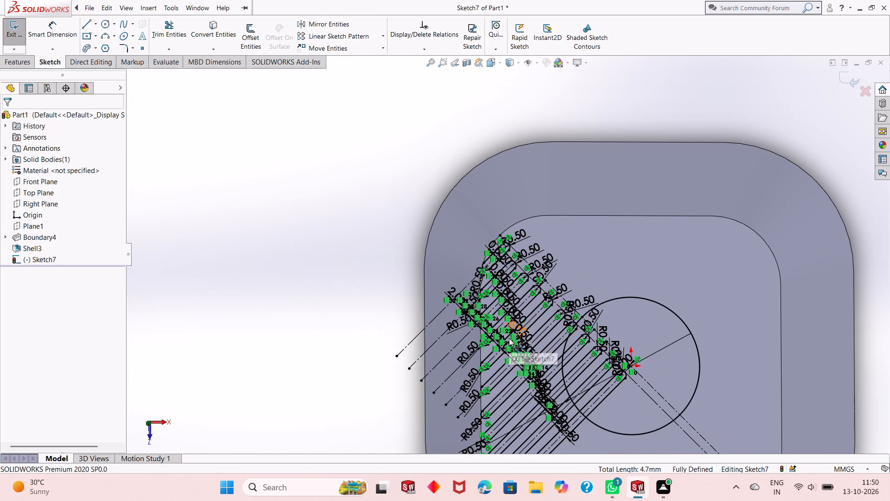
scroll(509, 338, up, 4)
scroll(553, 366, down, 6)
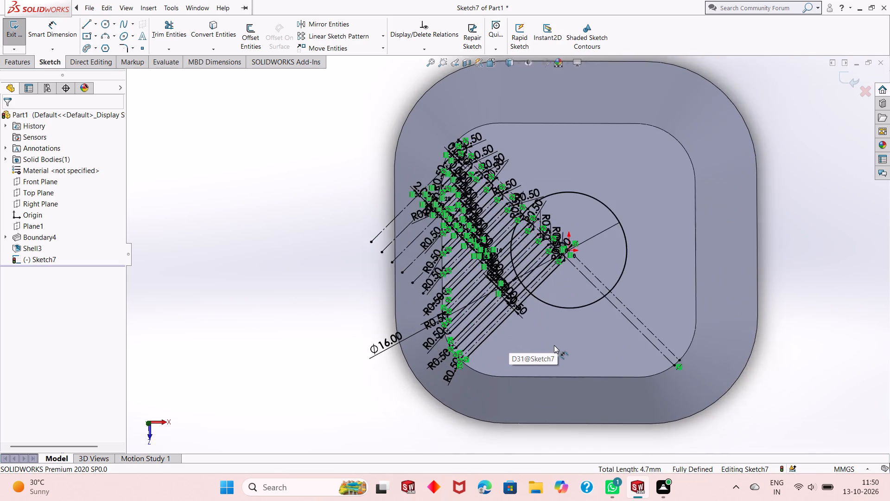
scroll(530, 285, down, 2)
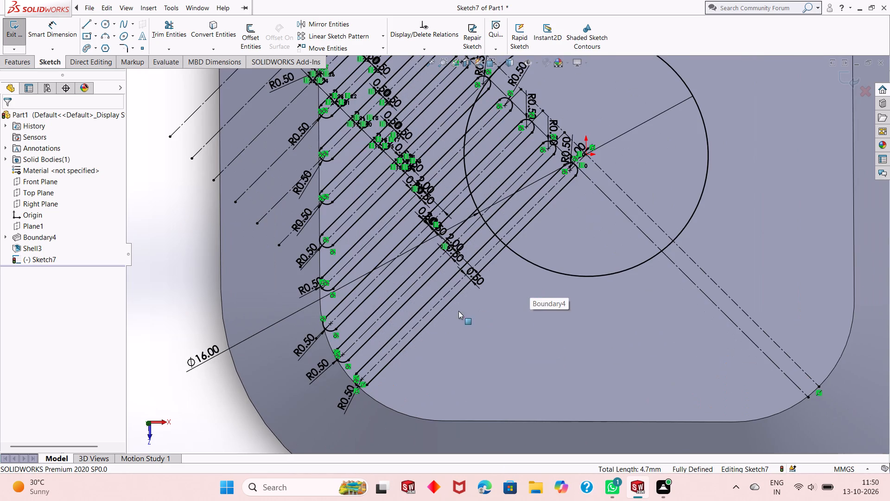
scroll(423, 295, up, 1)
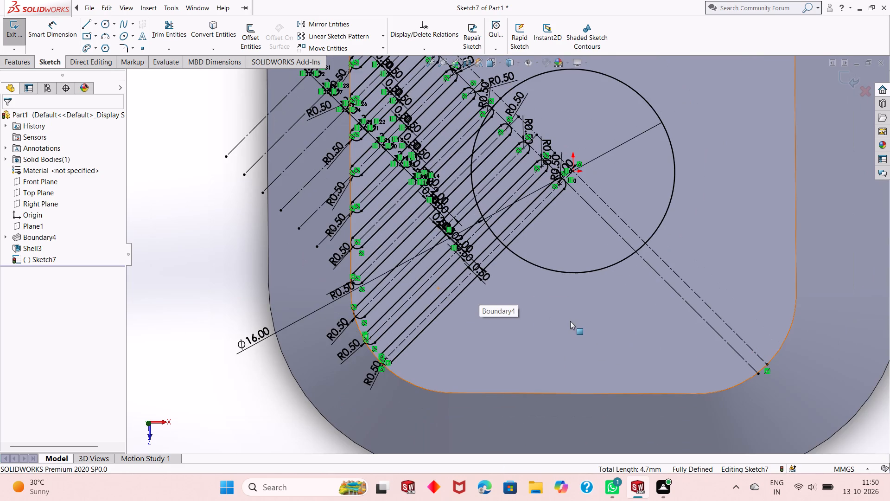
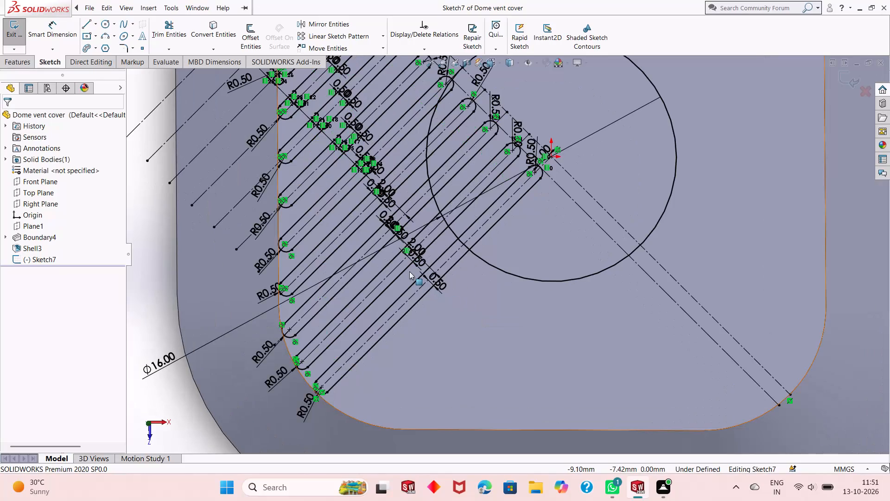
Offset the centreline of the last slot beside the origin by 2 mm in one direction, reversed toward the face's empty area.
scroll(409, 271, up, 2)
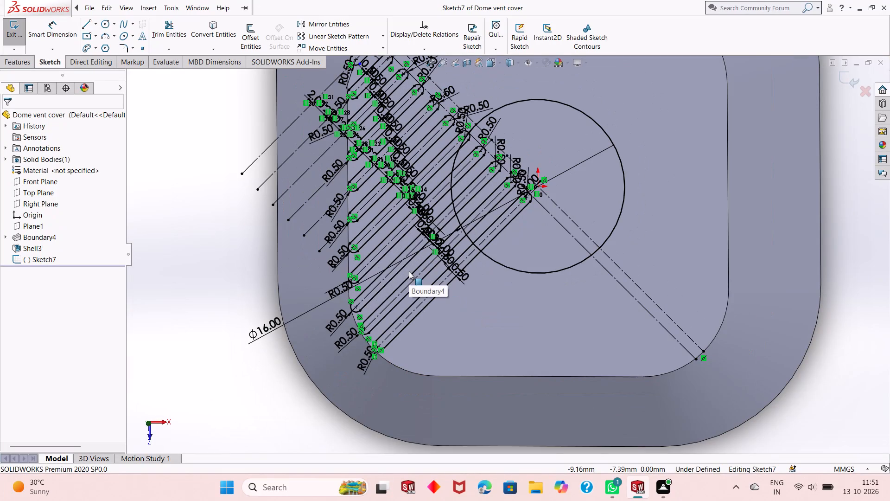
scroll(409, 271, up, 1)
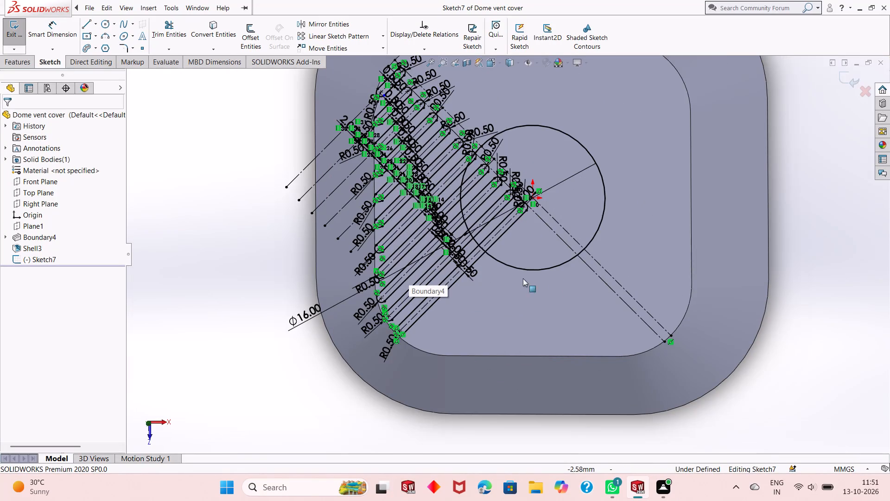
scroll(569, 282, down, 4)
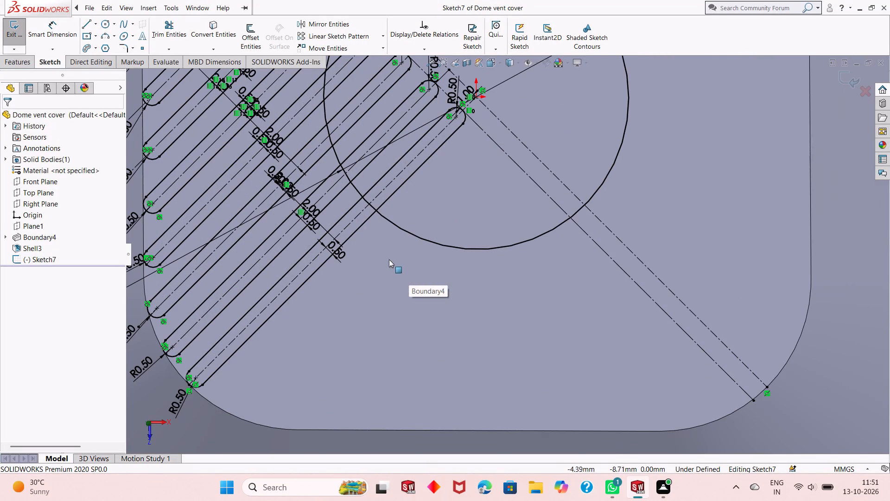
scroll(341, 238, up, 2)
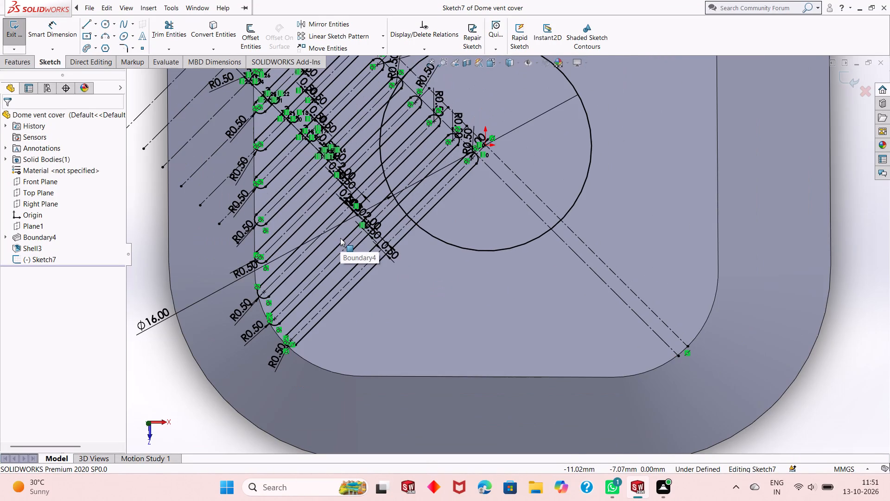
scroll(340, 238, up, 2)
scroll(475, 279, down, 6)
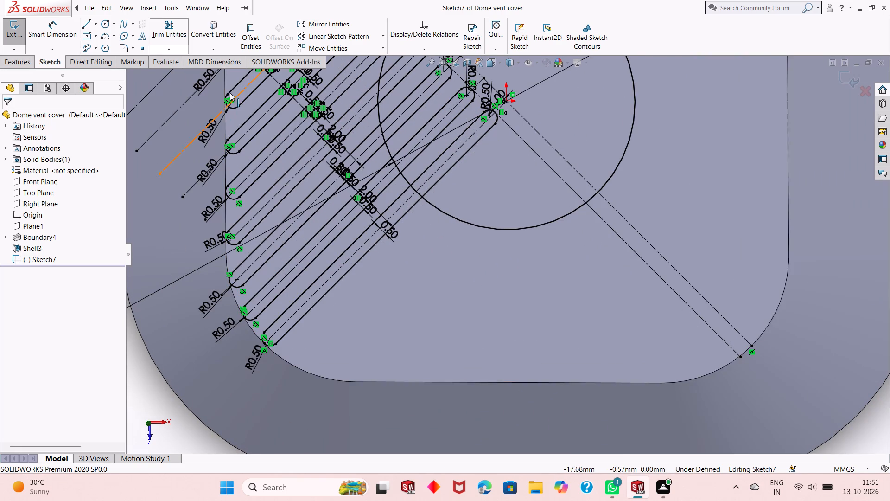
click(253, 39)
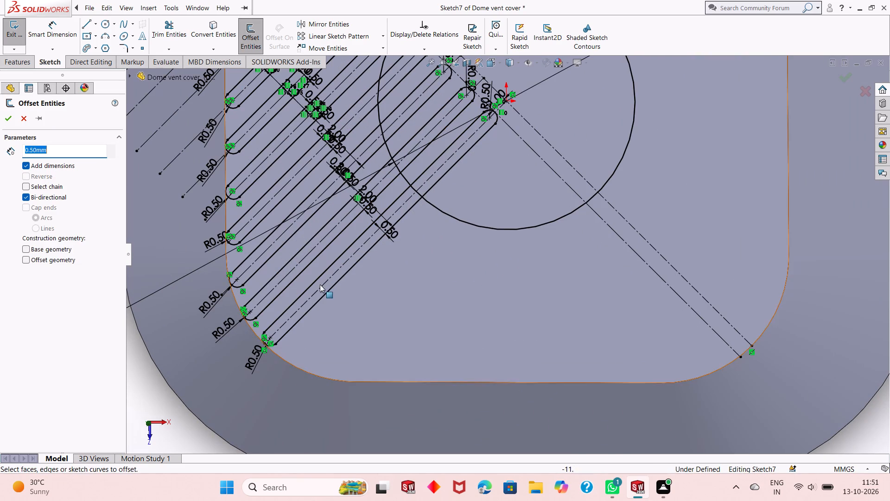
click(321, 285)
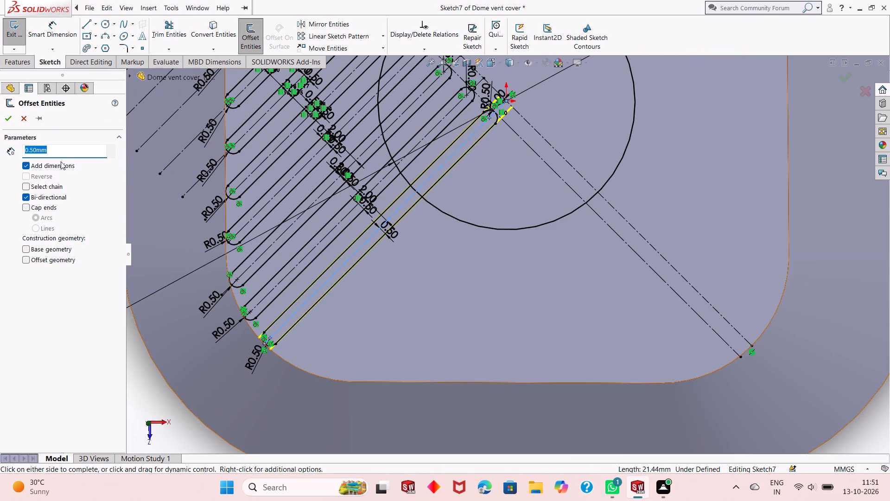
key(2)
key(Return)
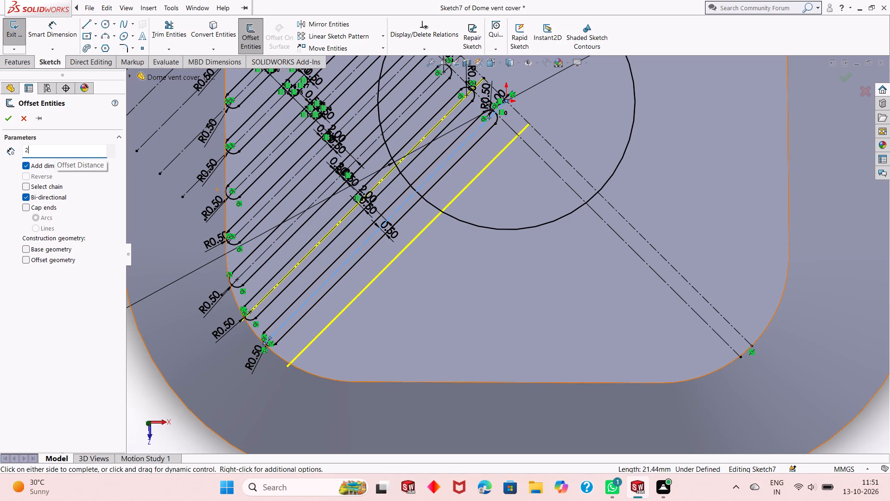
click(43, 198)
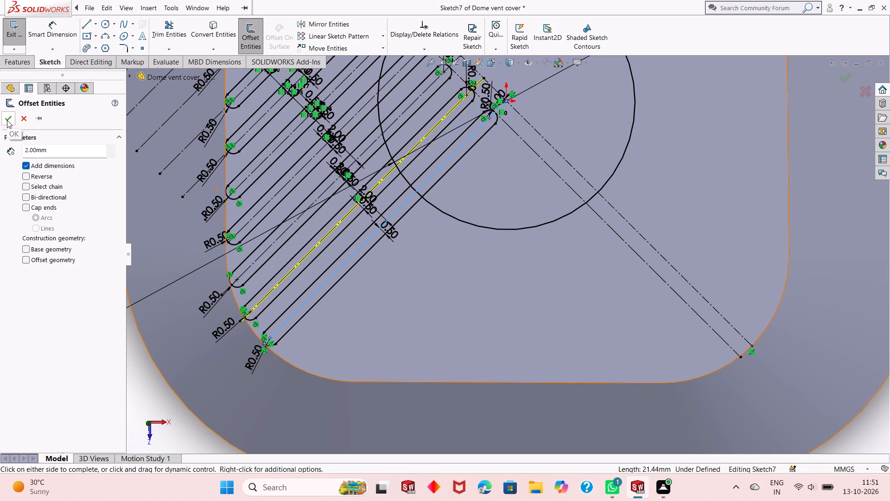
click(29, 175)
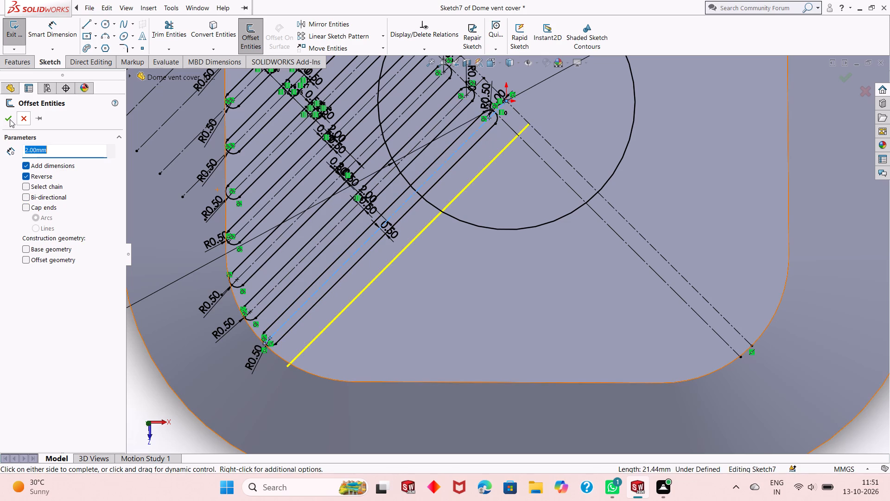
click(10, 119)
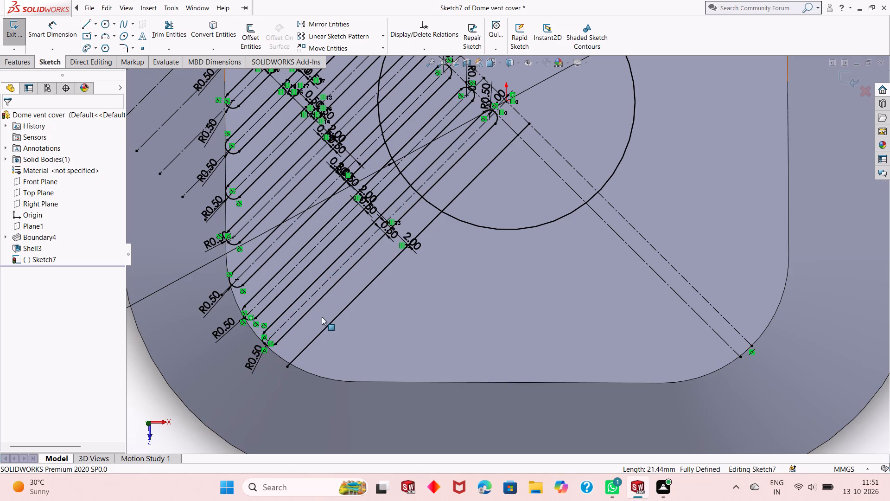
Convert the new 2 mm offset line to construction geometry.
click(335, 321)
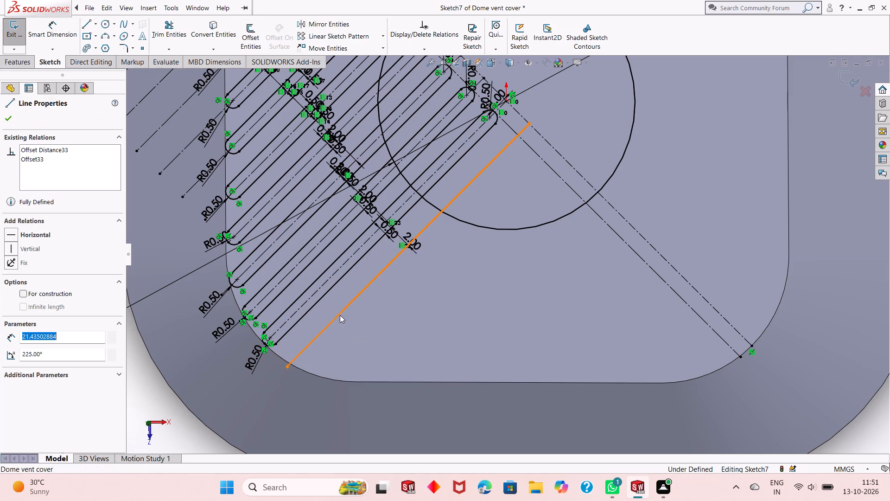
click(375, 295)
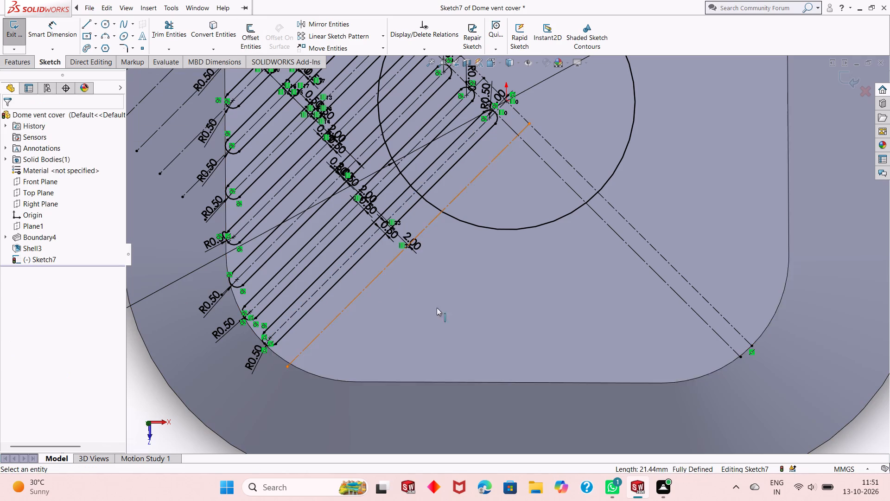
Offset the new centreline by 0.5 mm bi-directionally for the slot's two parallel sides.
scroll(582, 180, down, 1)
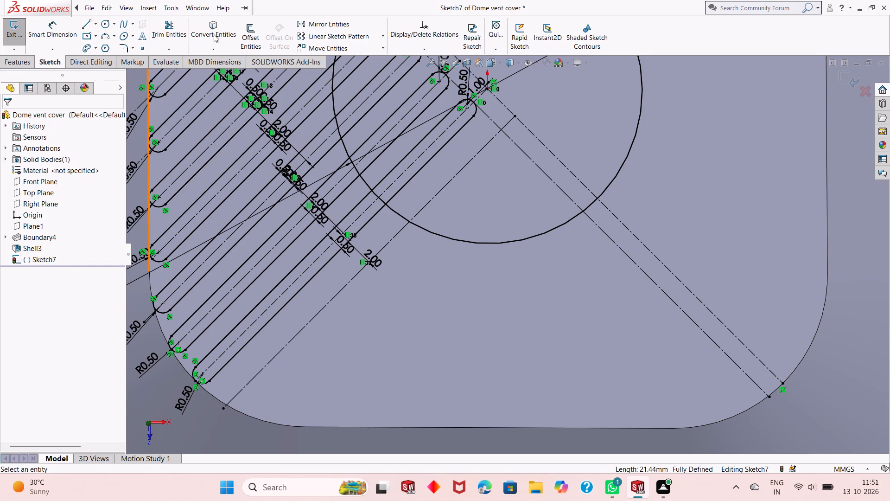
click(243, 34)
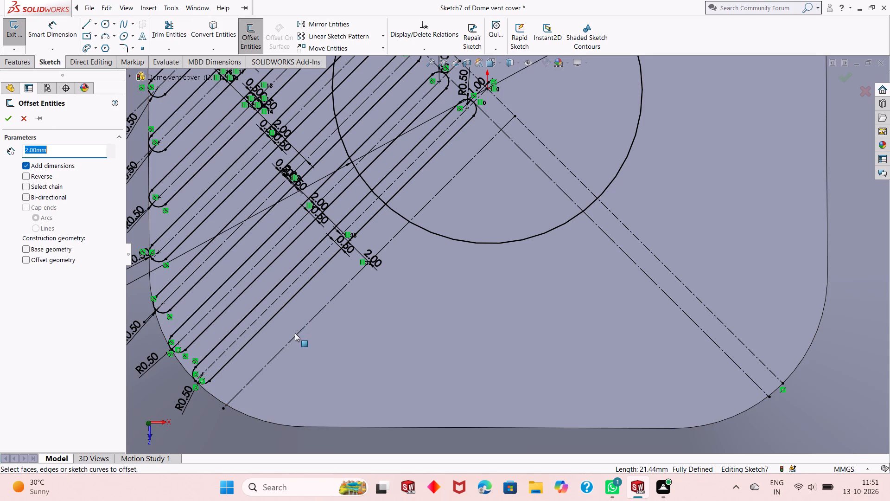
click(295, 336)
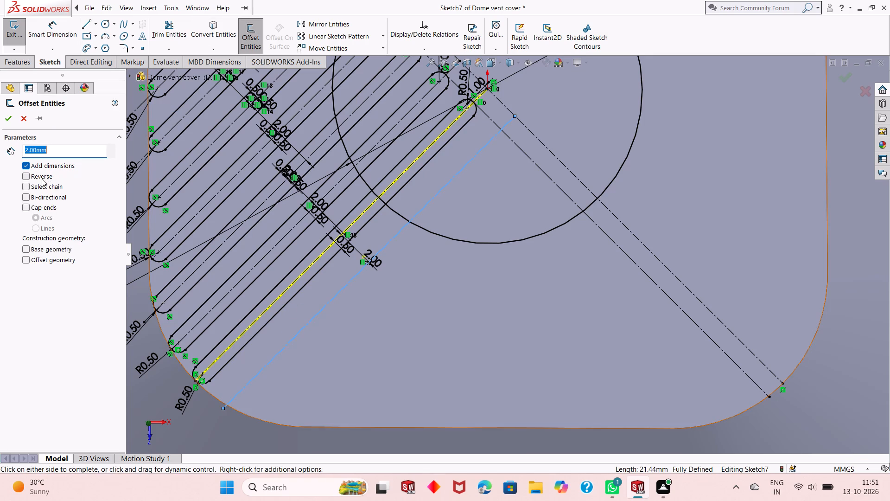
click(38, 196)
double_click(62, 151)
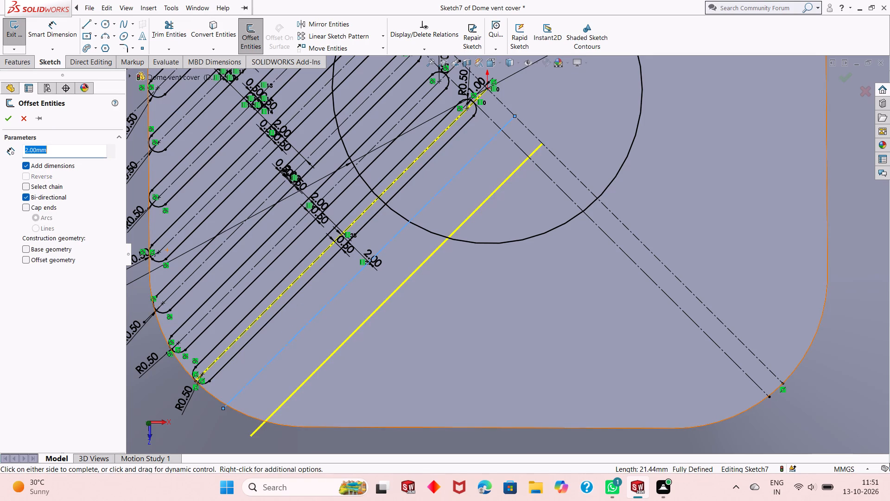
text(.5)
key(Return)
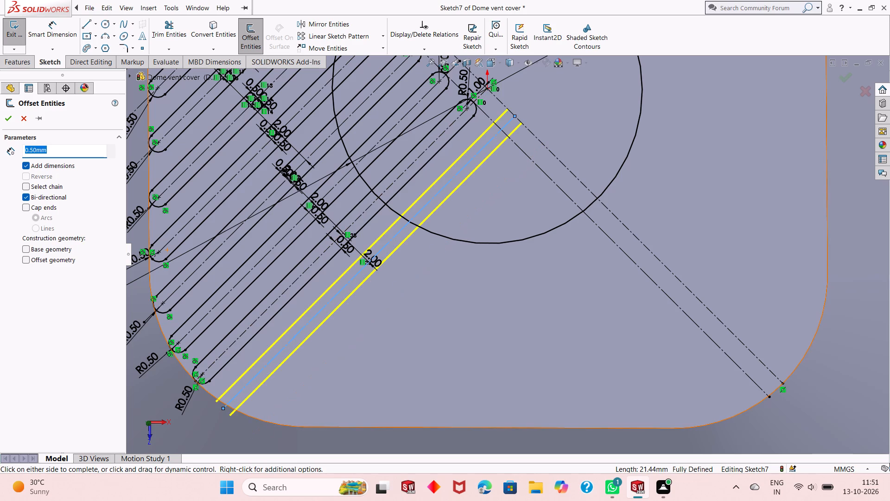
click(7, 124)
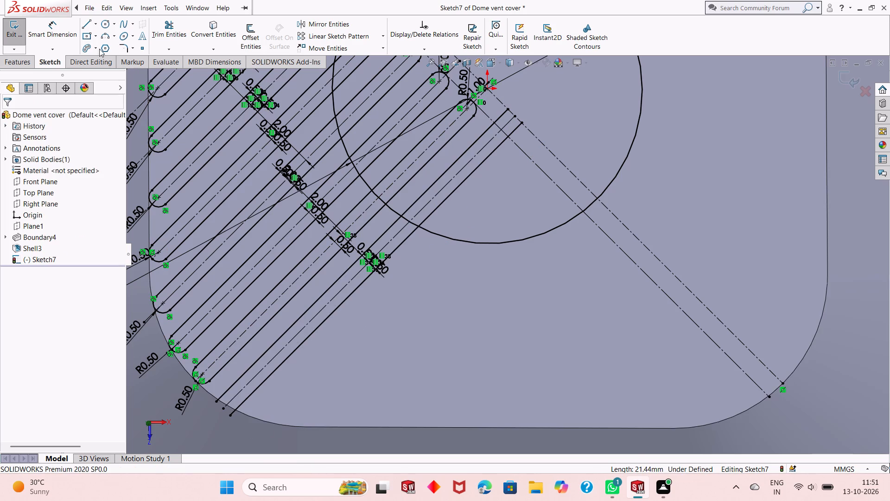
Draw a three-point arc of radius 0.5 mm between the new slot's side lines near the rounded corner edge, bulging toward that edge.
click(104, 37)
scroll(252, 395, down, 2)
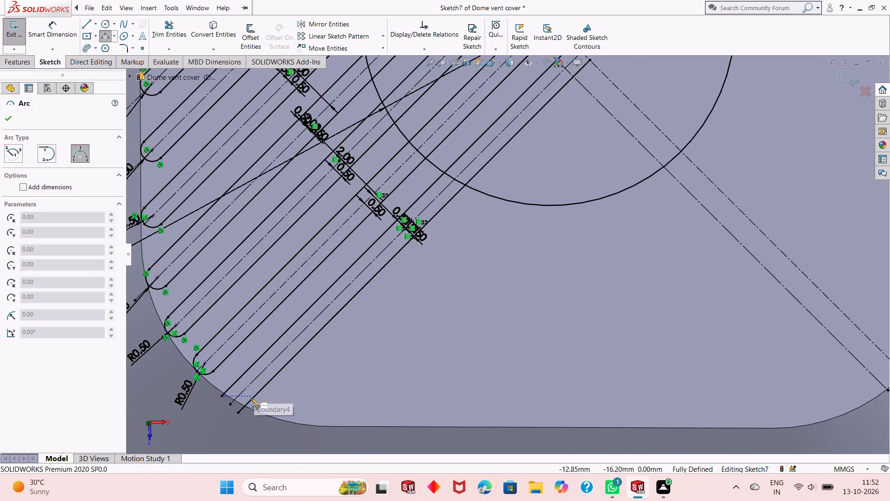
scroll(248, 398, down, 4)
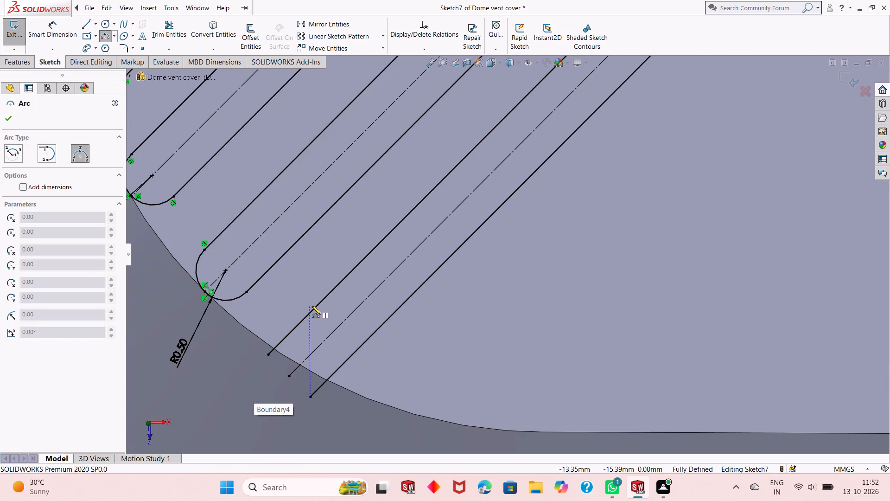
click(316, 308)
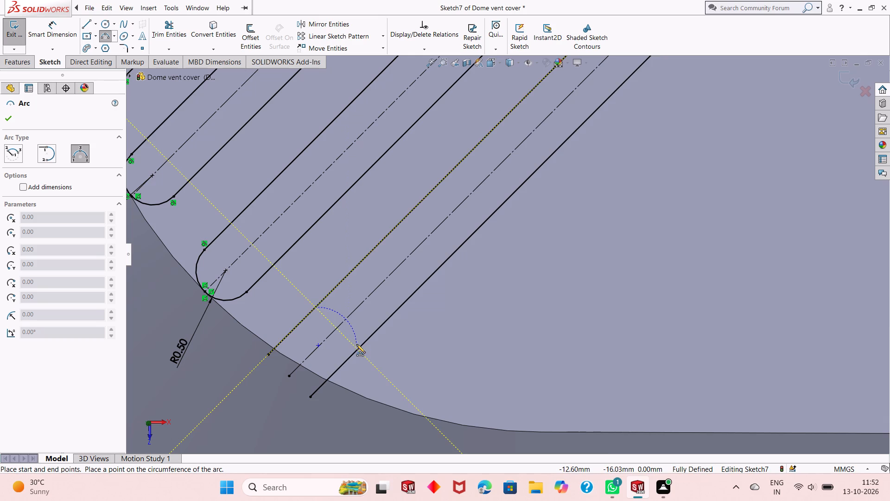
click(357, 351)
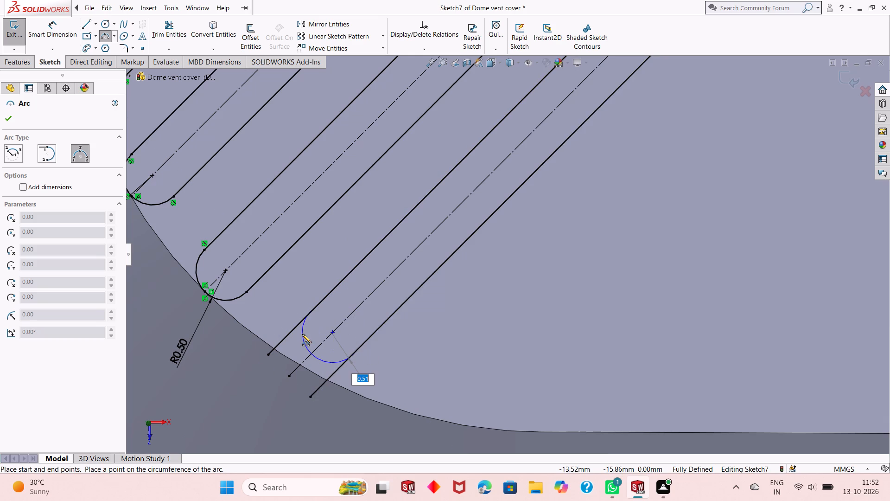
text(.5)
key(Return)
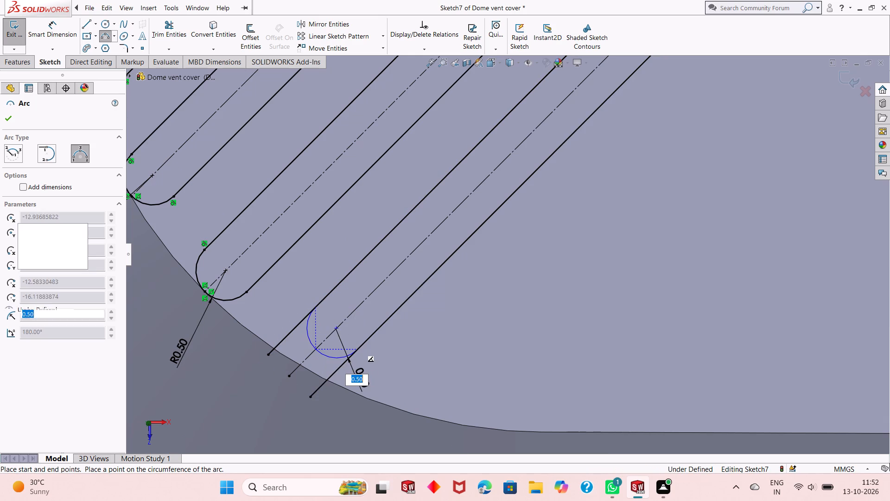
right_click(288, 266)
click(298, 274)
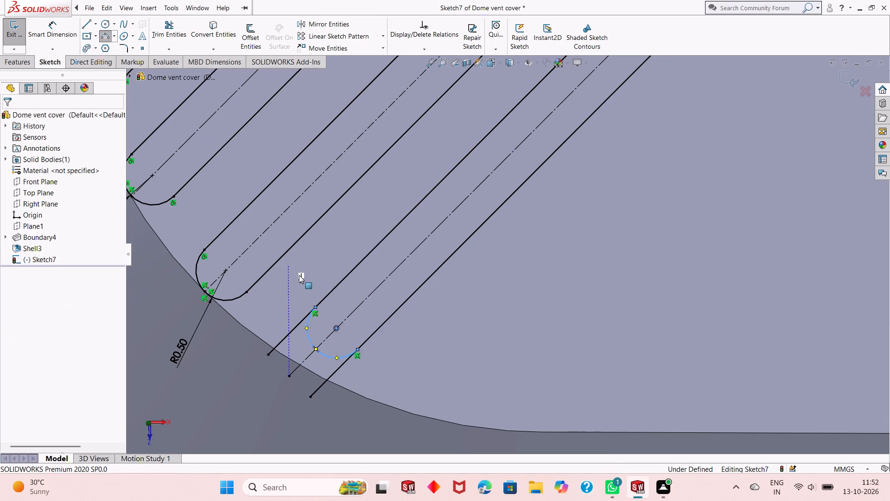
Add a 0.5 mm radius dimension to the new slot's end arc.
click(29, 34)
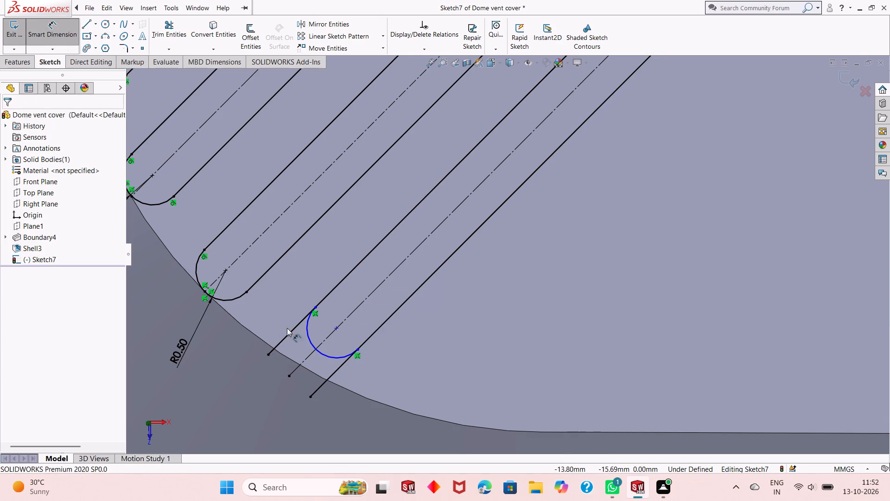
click(333, 360)
click(277, 392)
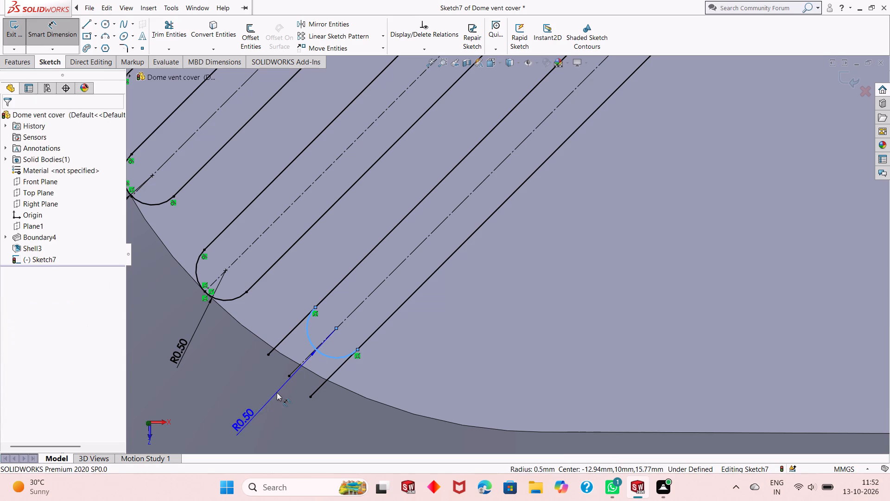
key(Return)
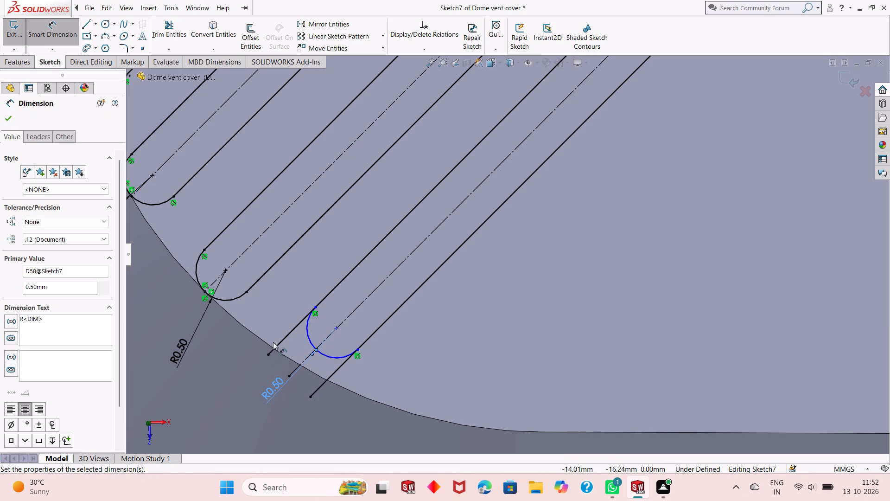
right_click(308, 250)
click(320, 284)
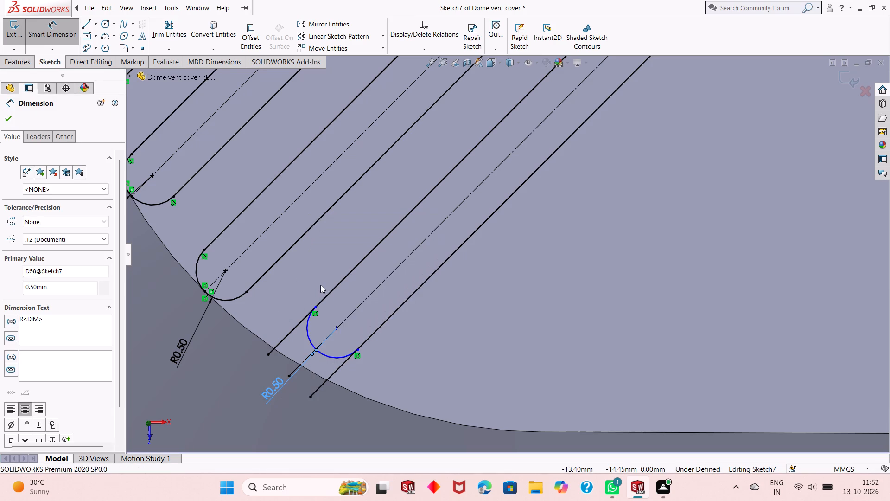
Make the new slot's end arc tangent to the face's rounded corner edge.
click(305, 333)
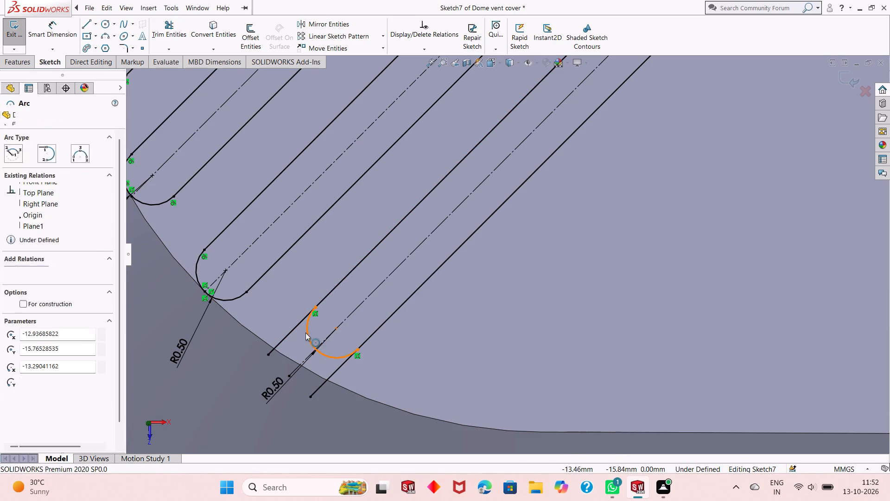
ctrl+click(311, 371)
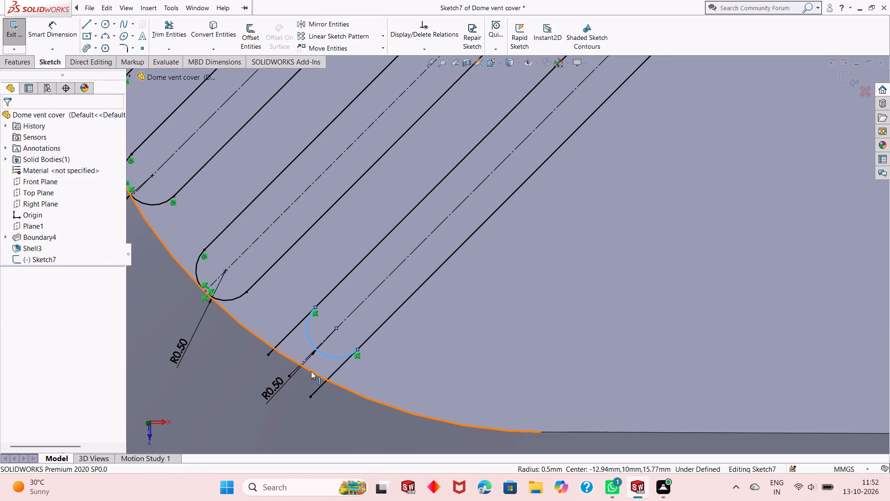
click(349, 334)
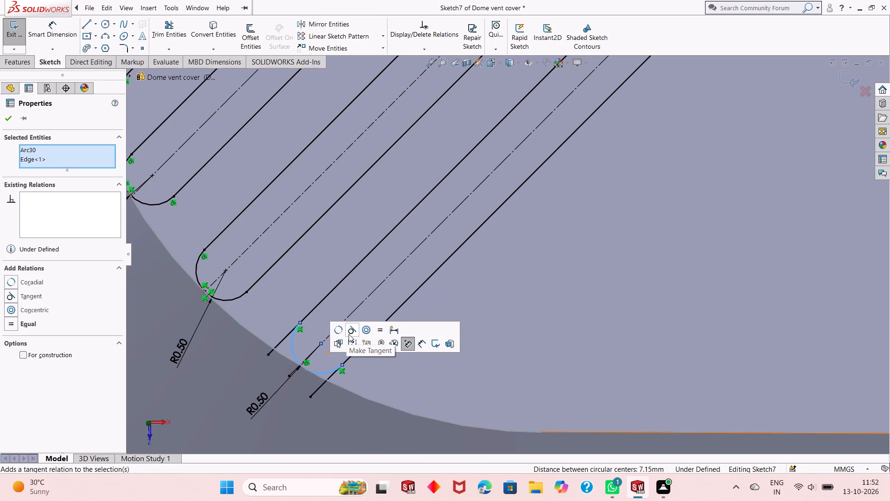
click(7, 118)
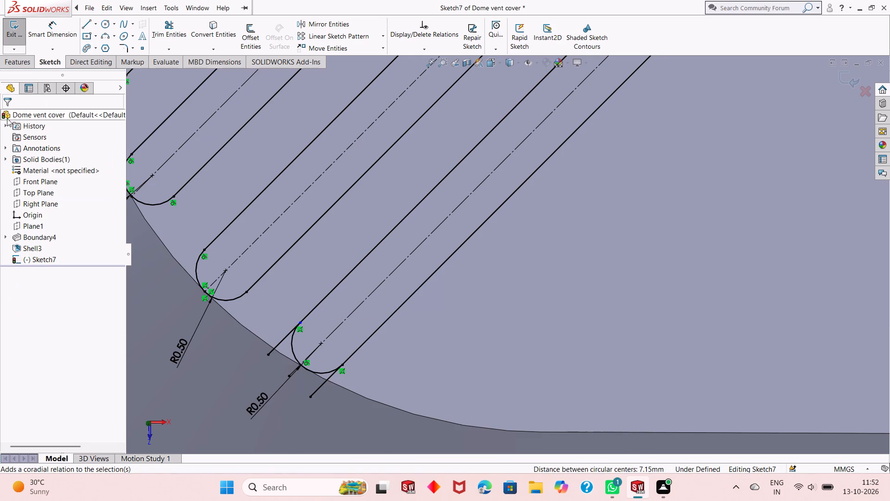
Trim the newest slot's two side-line overhangs beyond its end arc at the face's rounded corner edge.
click(164, 35)
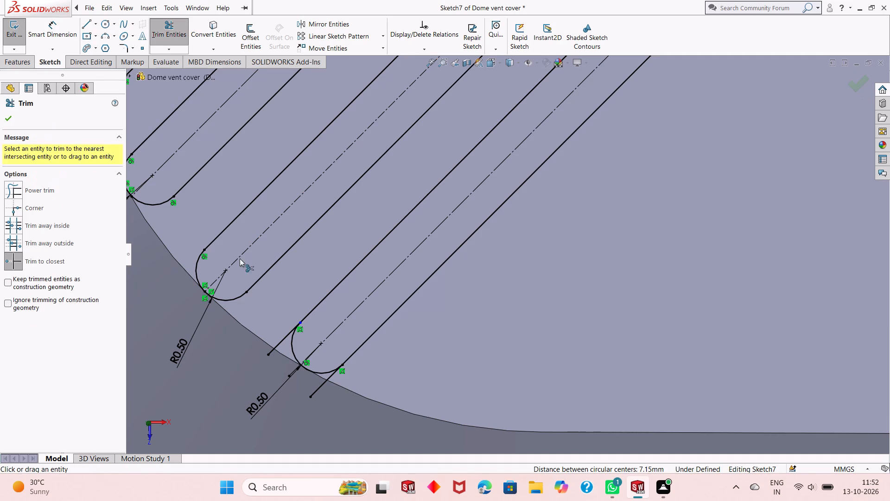
click(270, 352)
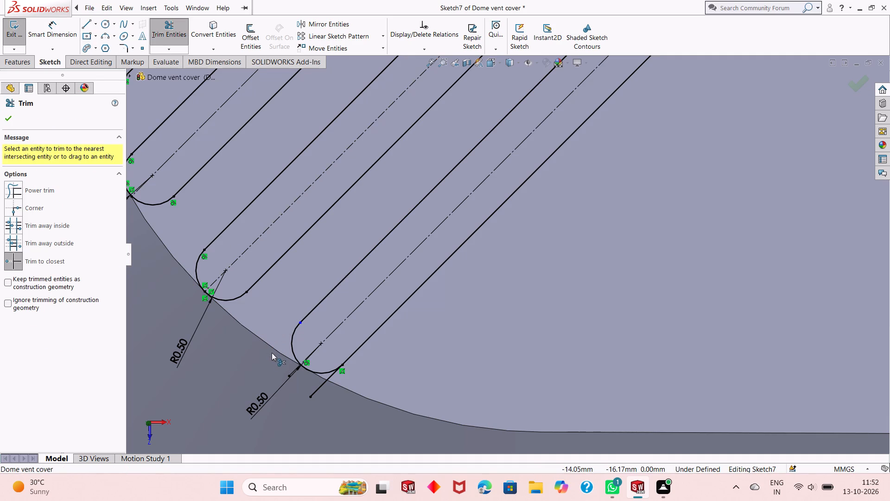
click(317, 391)
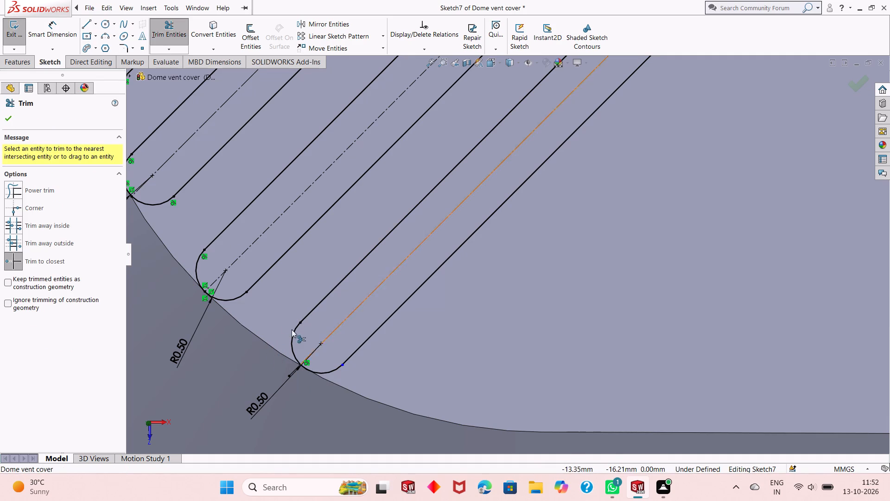
right_click(267, 309)
click(282, 337)
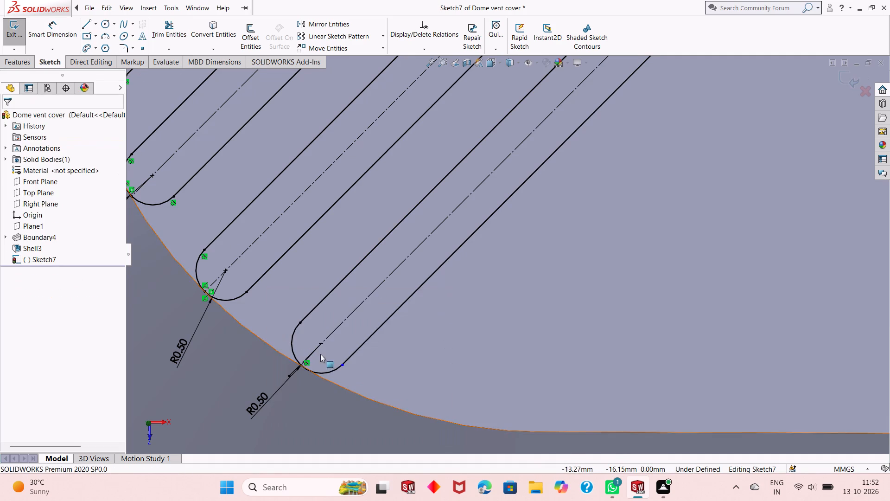
Make the trimmed end arc at the rounded corner tangent to the slot's outer side line.
click(340, 369)
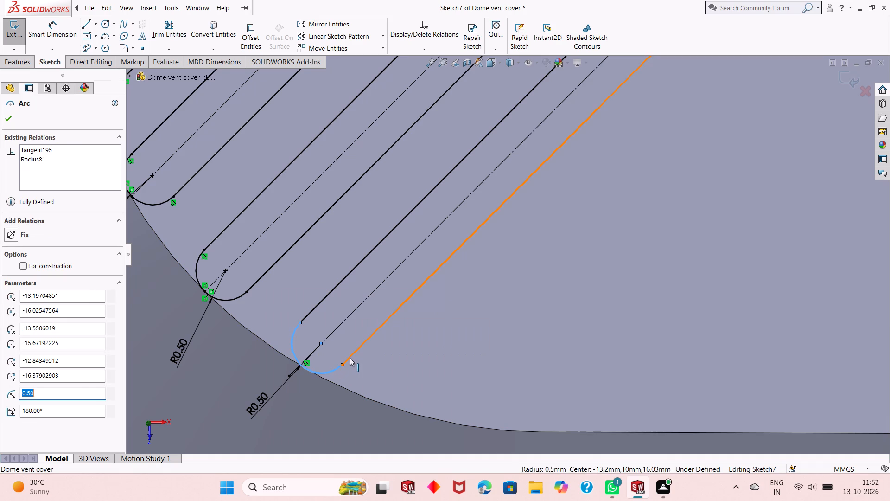
ctrl+click(350, 358)
click(376, 319)
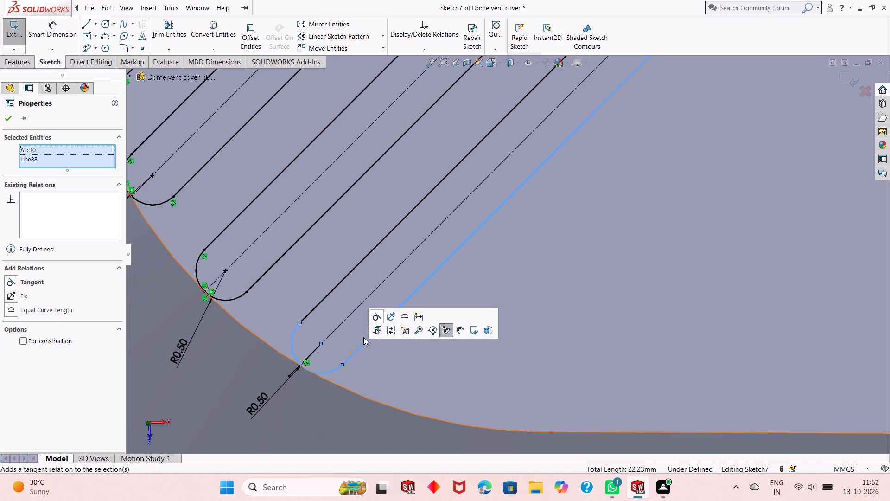
key(Escape)
key(Escape)
Draw a three-point arc of about 0.53 mm radius across the same slot's inner end, tangent to the nearer diagonal construction line.
scroll(348, 378, up, 3)
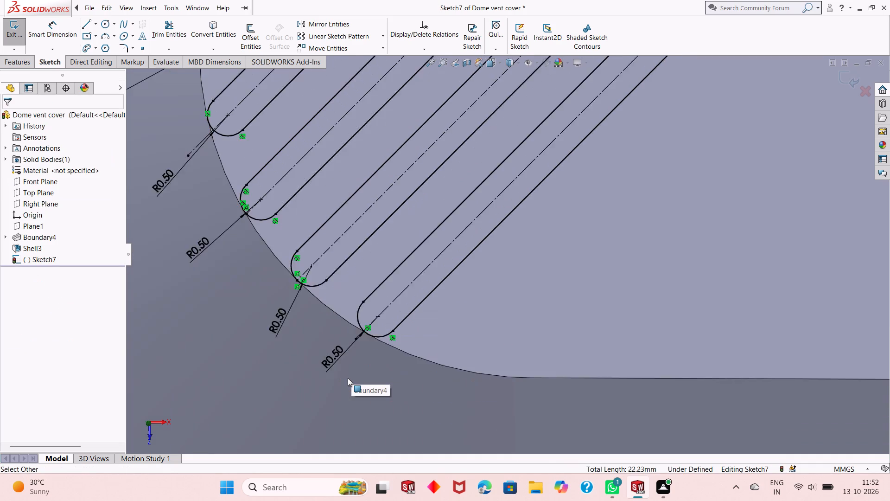
scroll(348, 378, up, 2)
scroll(487, 238, up, 2)
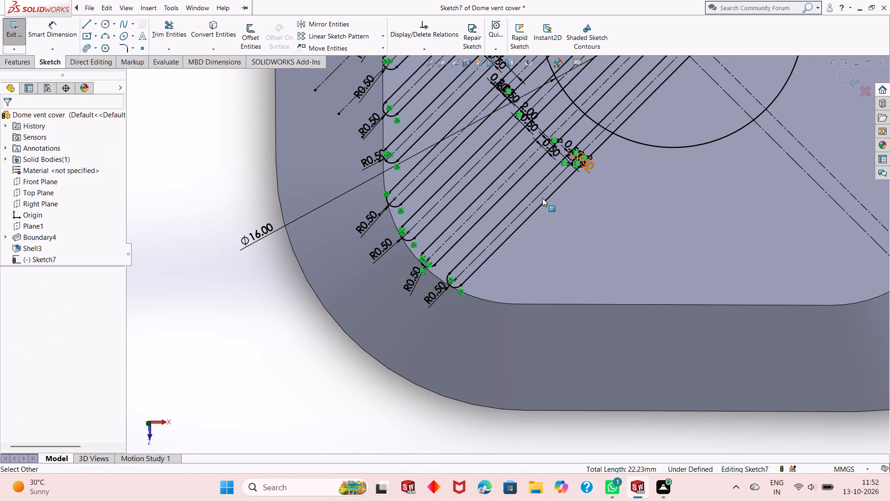
scroll(542, 198, up, 1)
scroll(588, 175, up, 1)
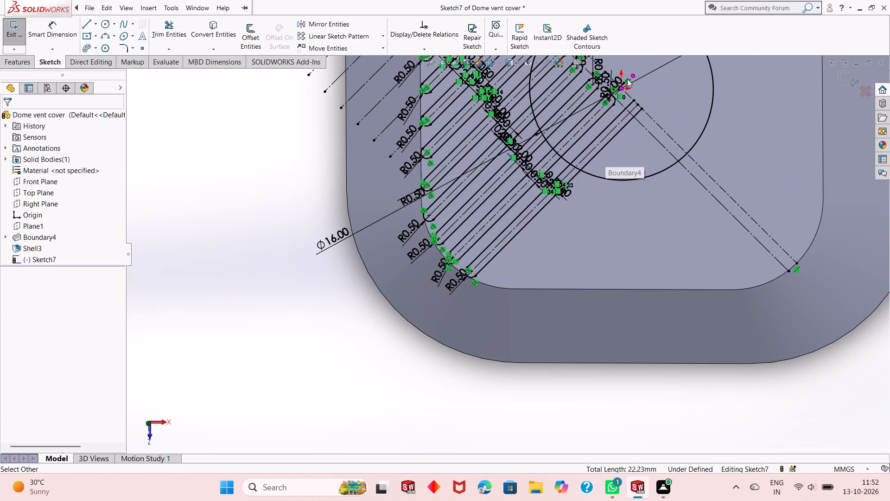
scroll(649, 91, down, 7)
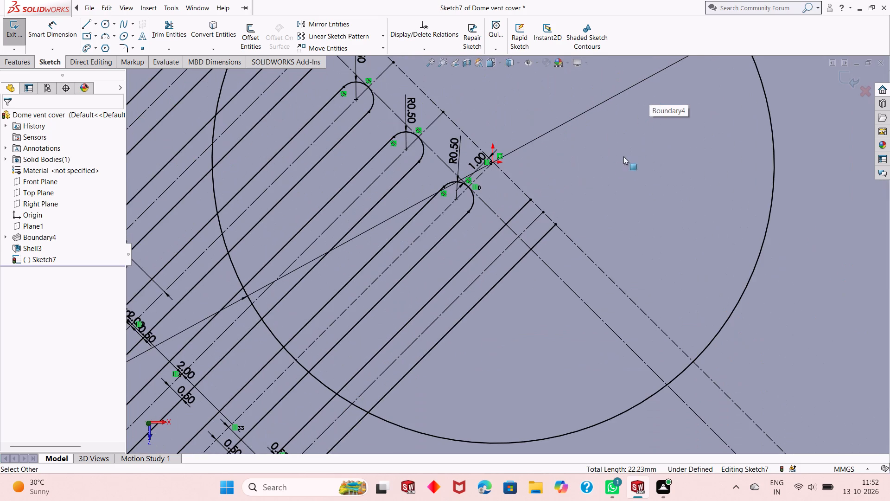
scroll(499, 235, down, 2)
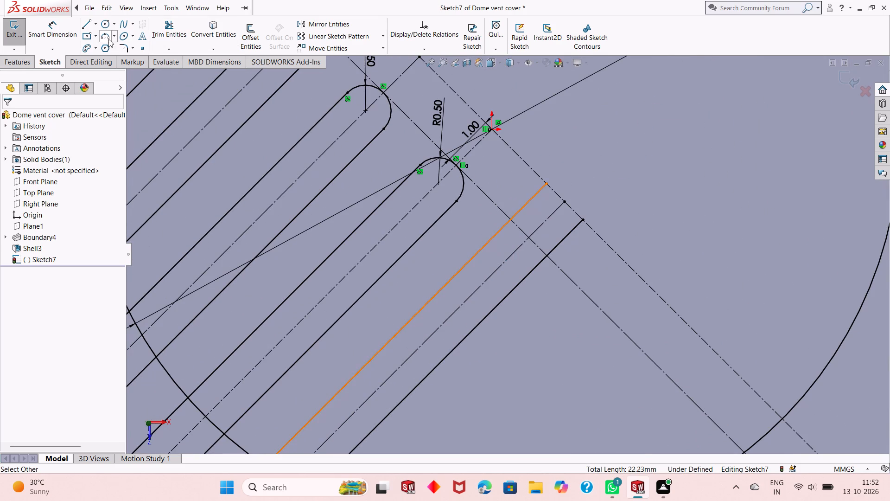
click(103, 36)
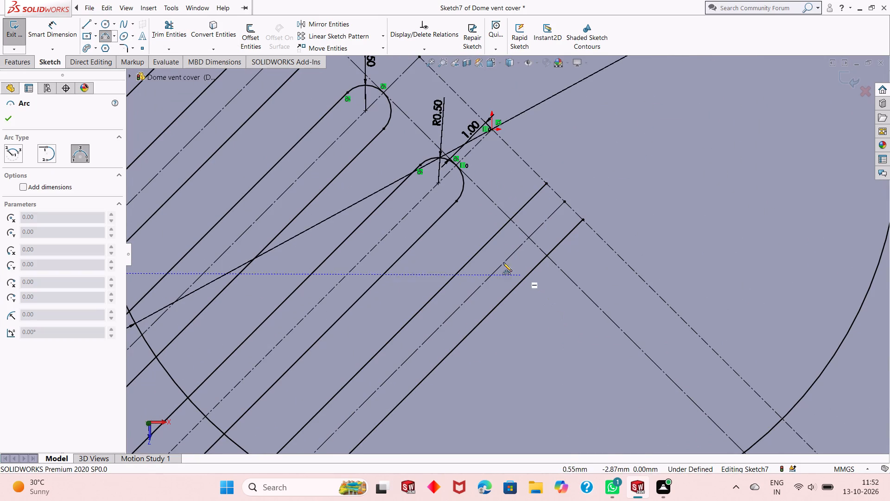
click(486, 245)
click(522, 281)
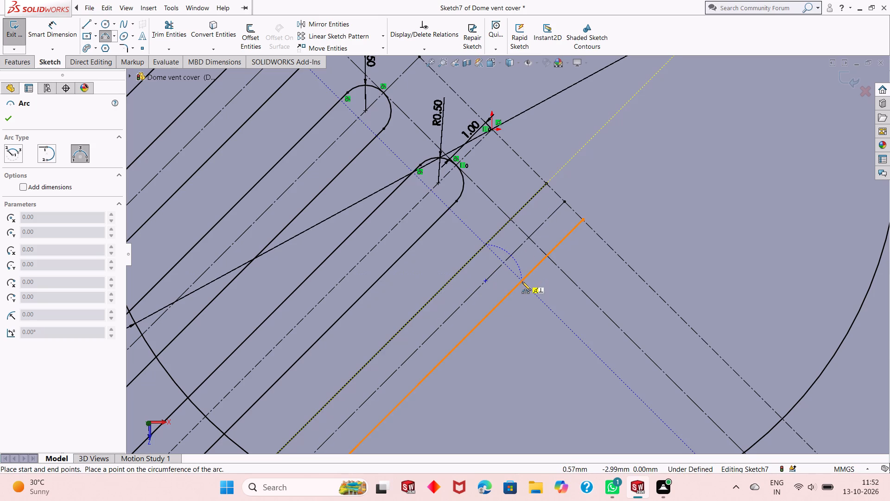
click(530, 236)
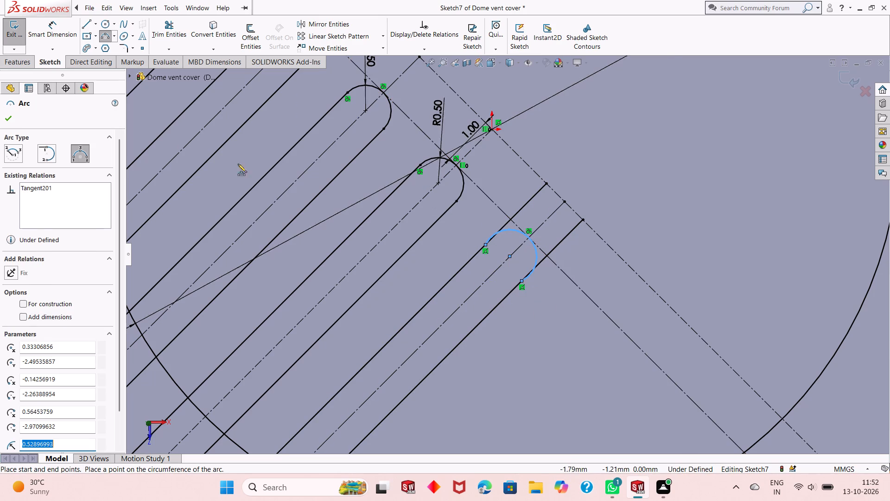
key(Escape)
key(Escape)
key(Escape)
Add a 0.5 mm radius dimension to the slot's inner end arc.
click(47, 36)
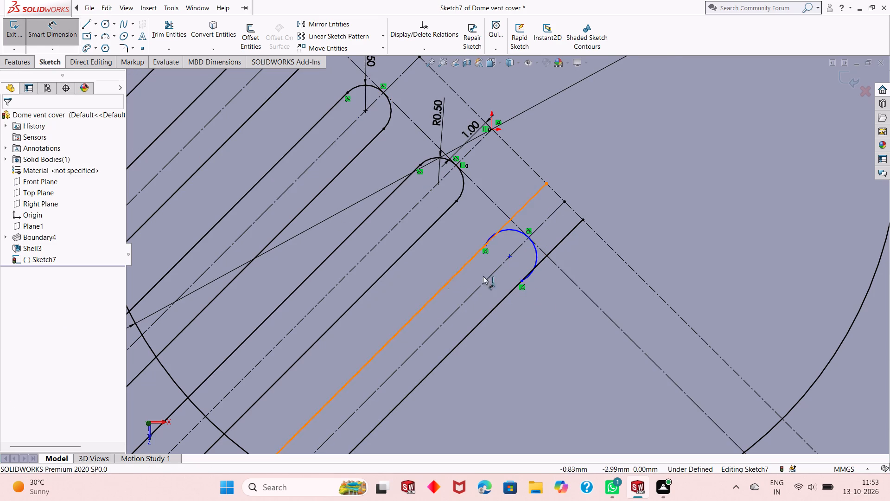
click(538, 255)
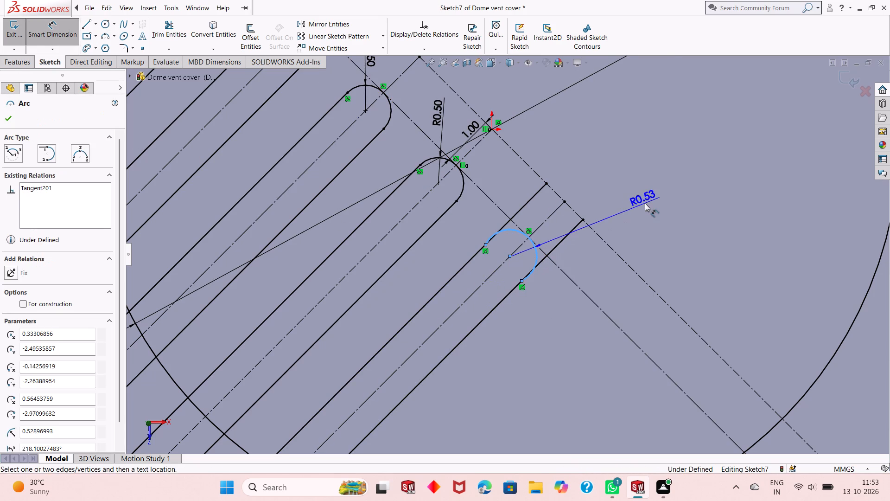
click(645, 203)
text(.5)
key(Return)
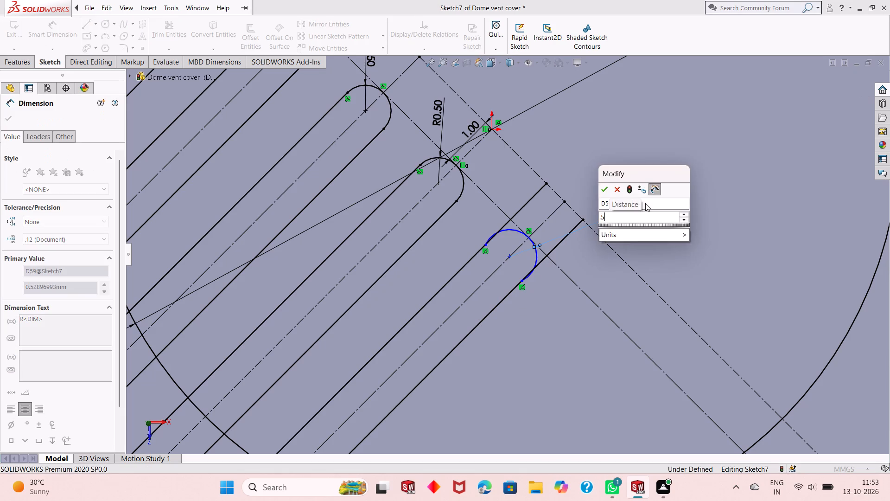
right_click(627, 166)
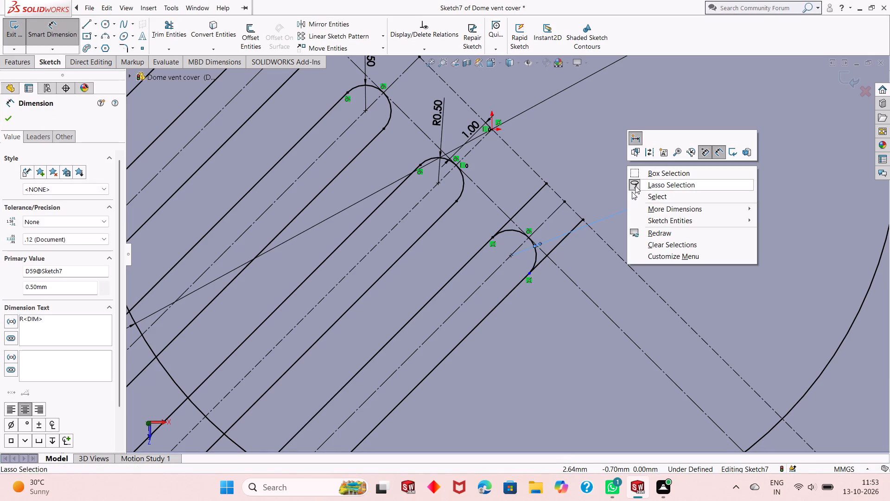
click(636, 193)
click(535, 252)
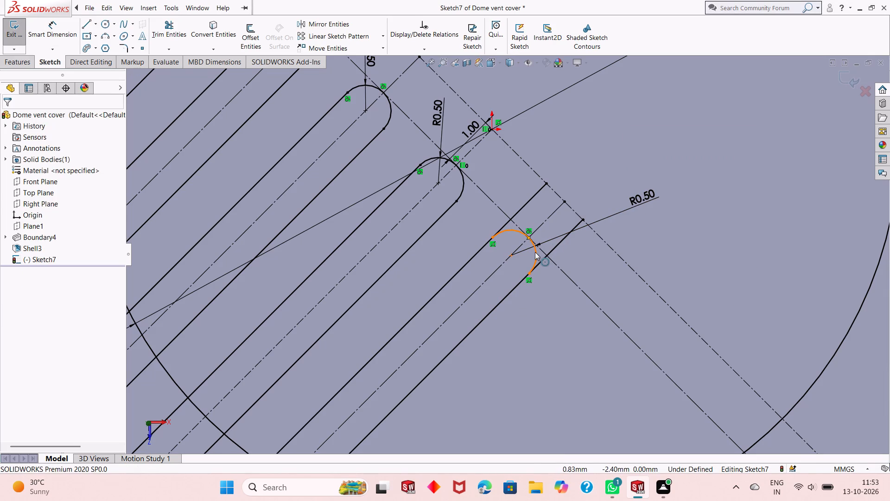
key(Escape)
key(Escape)
Trim both side lines where they extend past the slot's inner end arc.
click(177, 38)
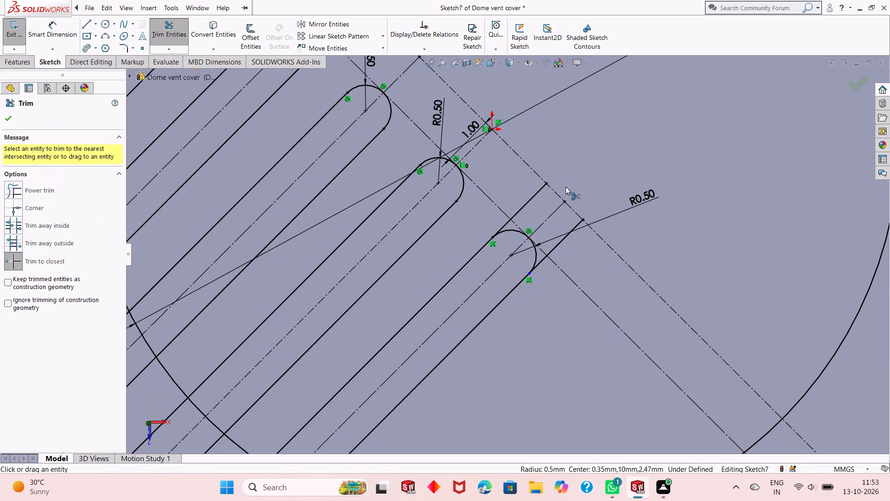
click(536, 195)
click(509, 222)
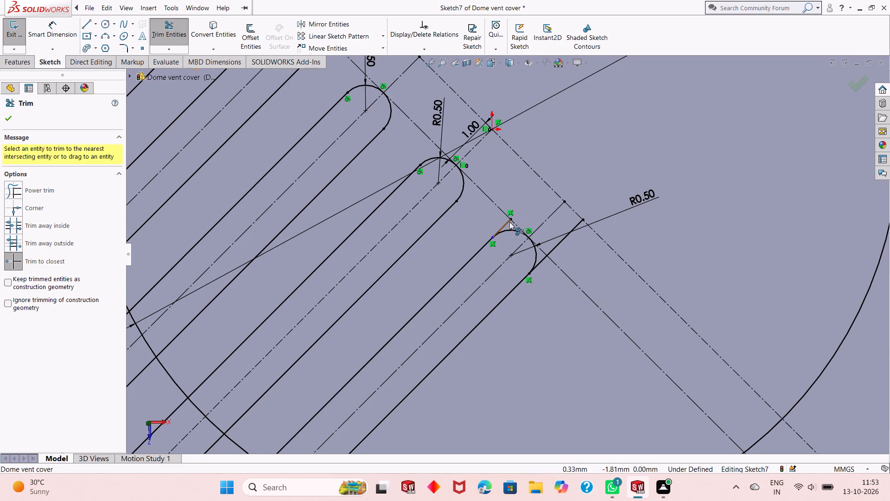
click(557, 246)
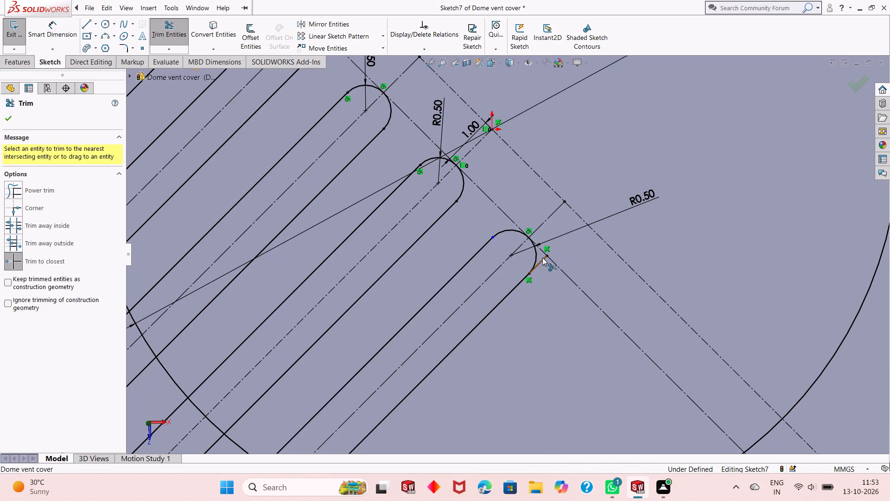
click(540, 260)
right_click(584, 175)
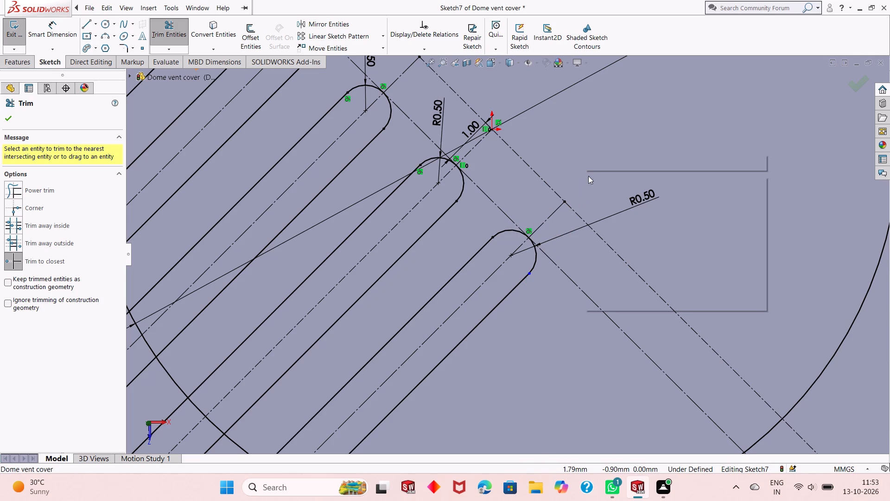
click(600, 203)
Make the slot's inner end arc tangent to its outer side line.
click(536, 267)
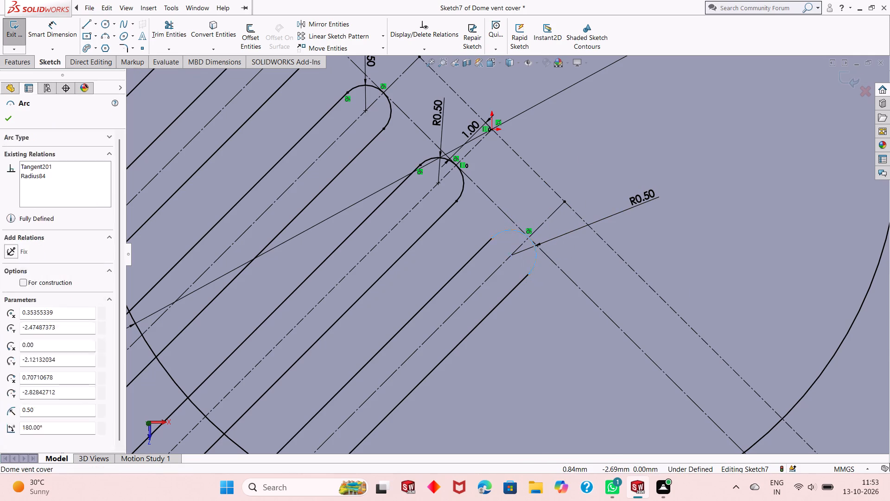
ctrl+click(518, 283)
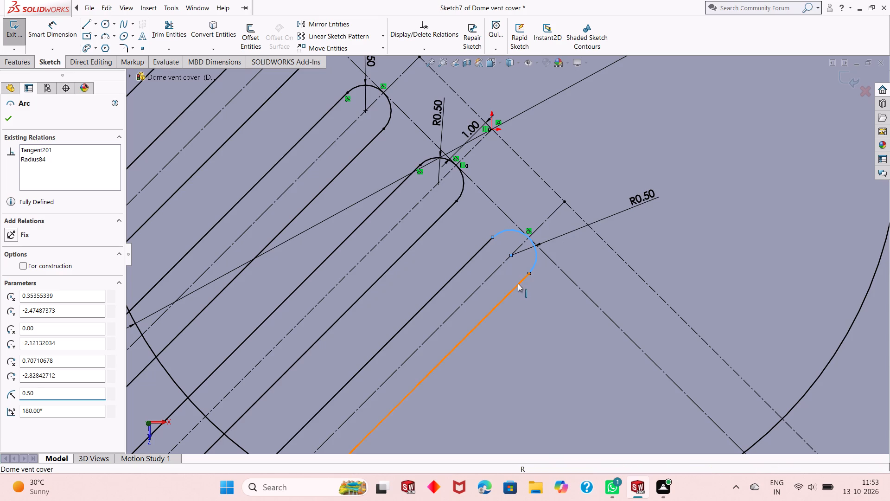
click(544, 244)
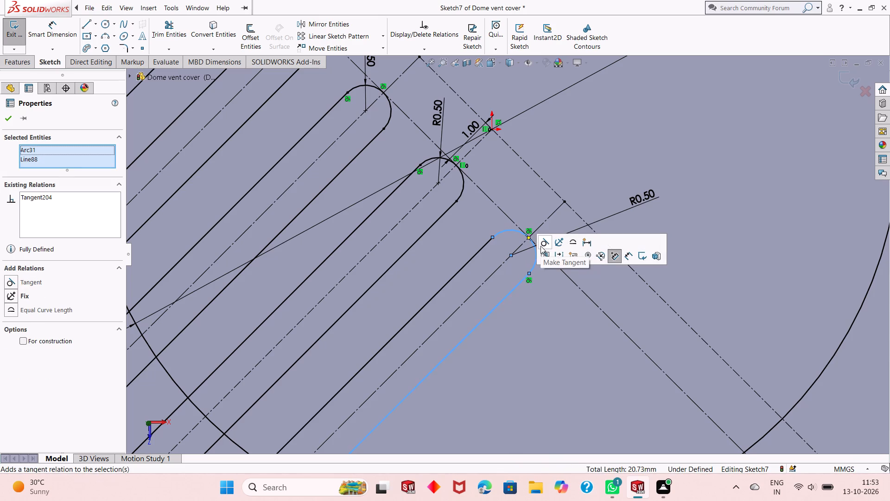
key(Escape)
scroll(485, 279, up, 2)
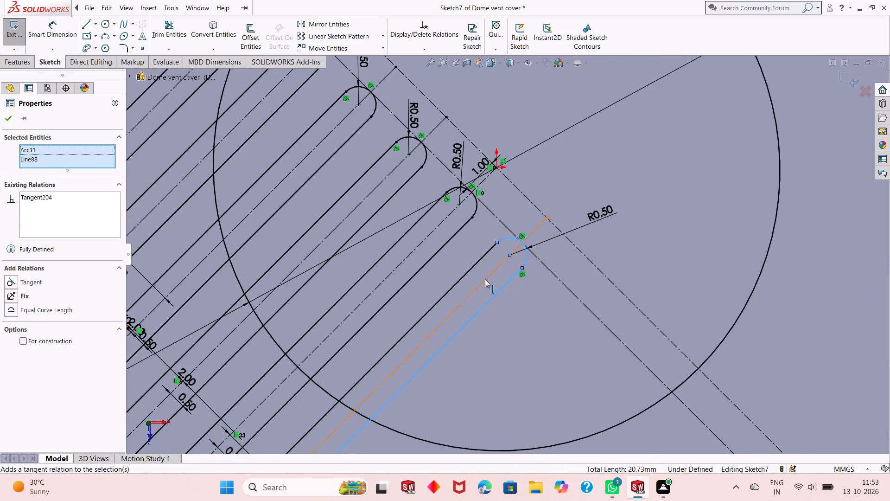
key(Escape)
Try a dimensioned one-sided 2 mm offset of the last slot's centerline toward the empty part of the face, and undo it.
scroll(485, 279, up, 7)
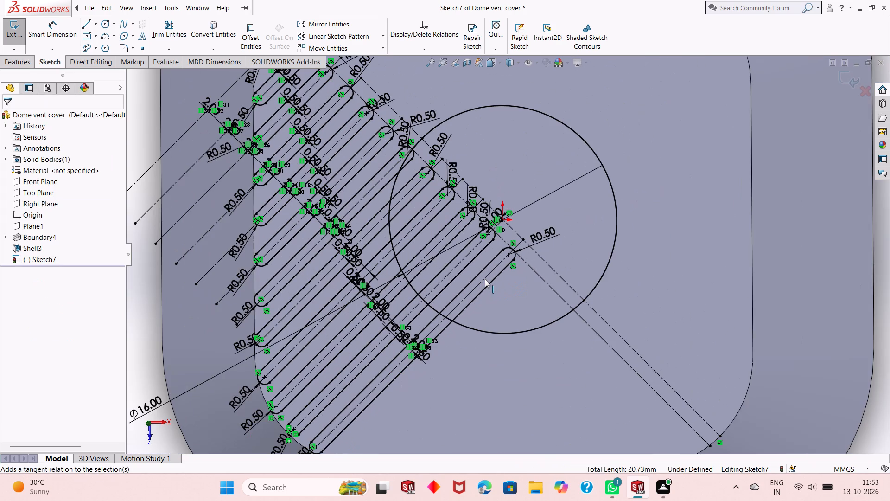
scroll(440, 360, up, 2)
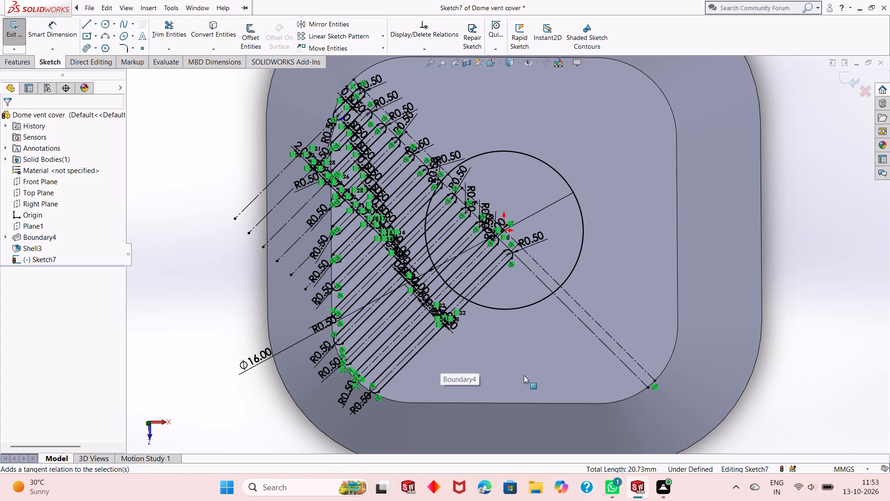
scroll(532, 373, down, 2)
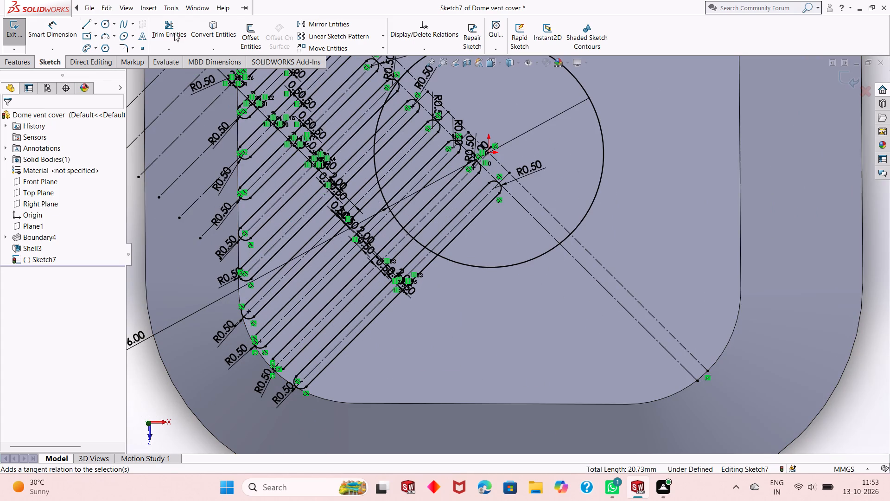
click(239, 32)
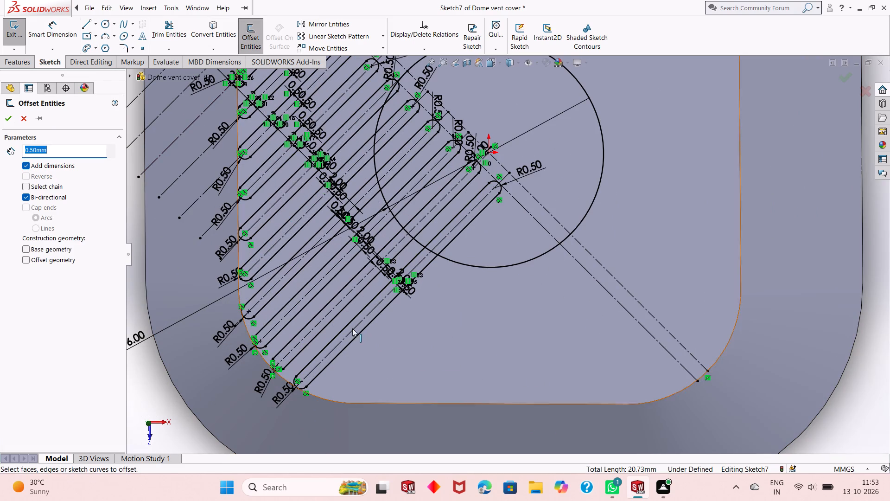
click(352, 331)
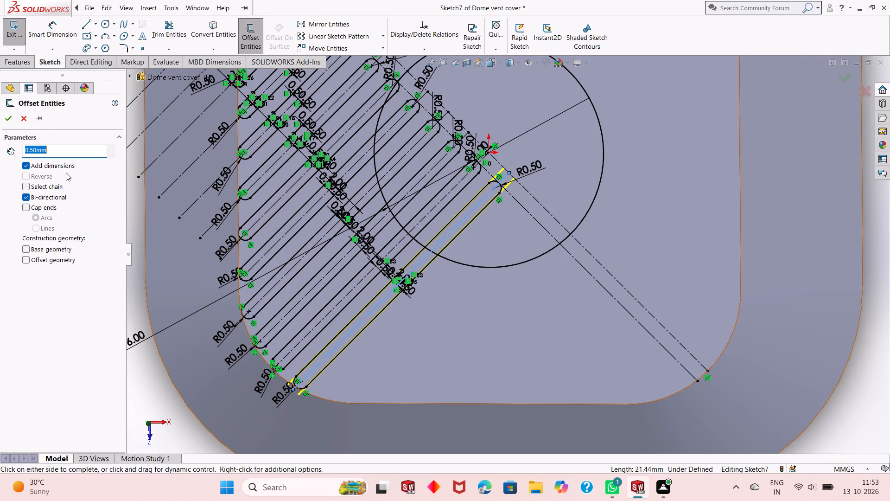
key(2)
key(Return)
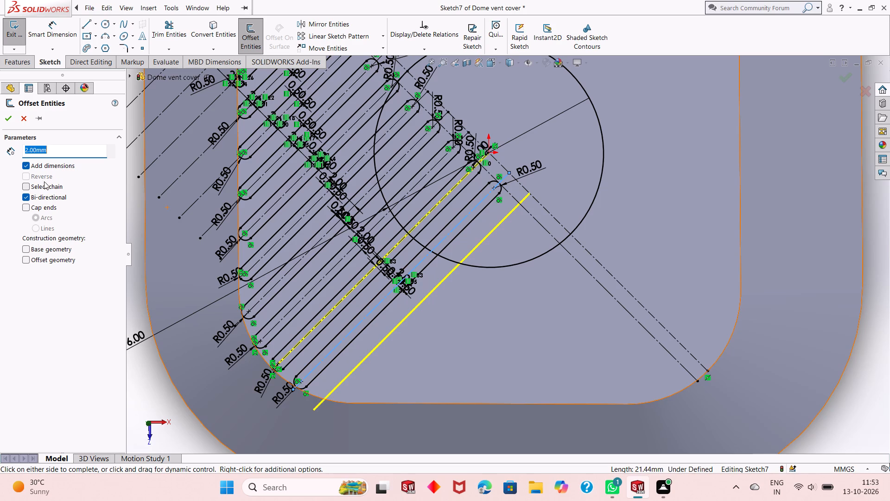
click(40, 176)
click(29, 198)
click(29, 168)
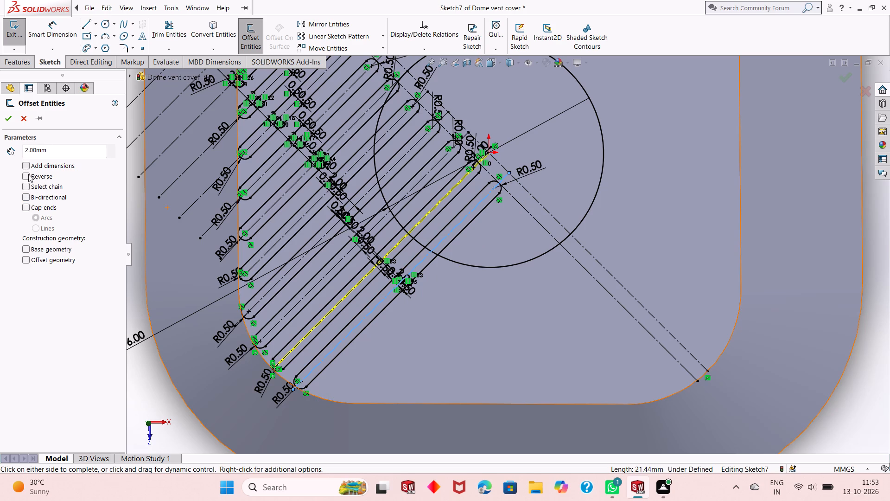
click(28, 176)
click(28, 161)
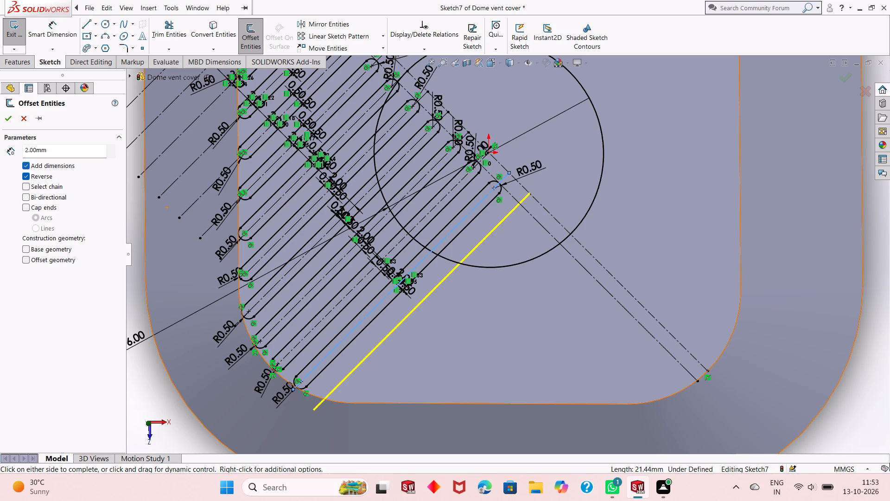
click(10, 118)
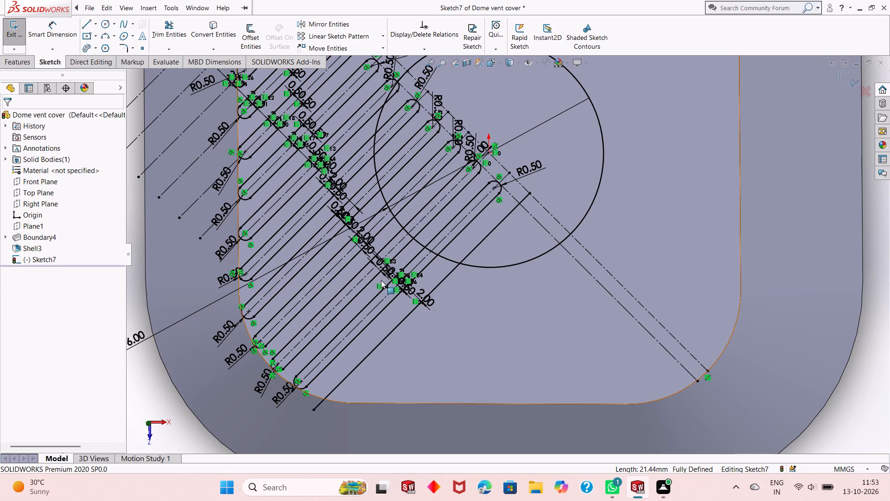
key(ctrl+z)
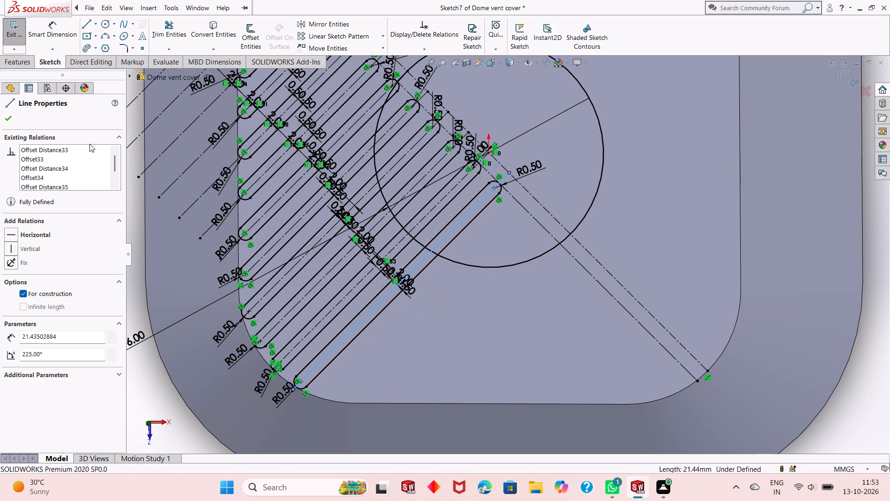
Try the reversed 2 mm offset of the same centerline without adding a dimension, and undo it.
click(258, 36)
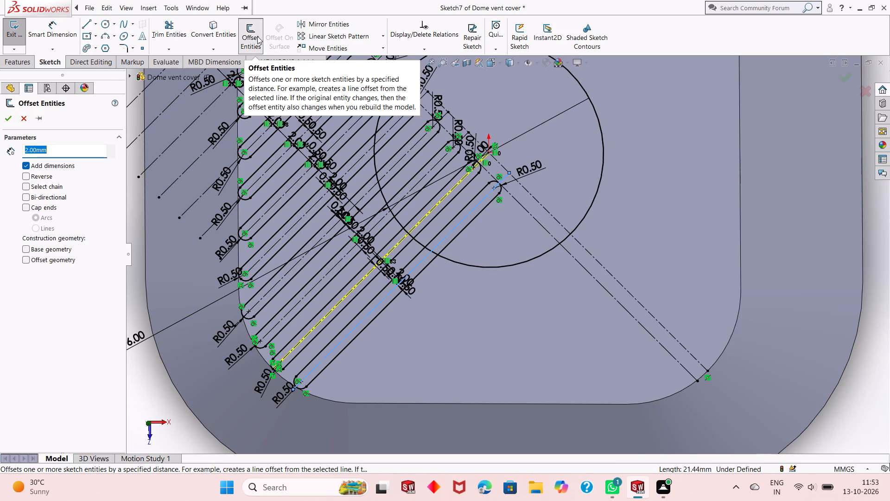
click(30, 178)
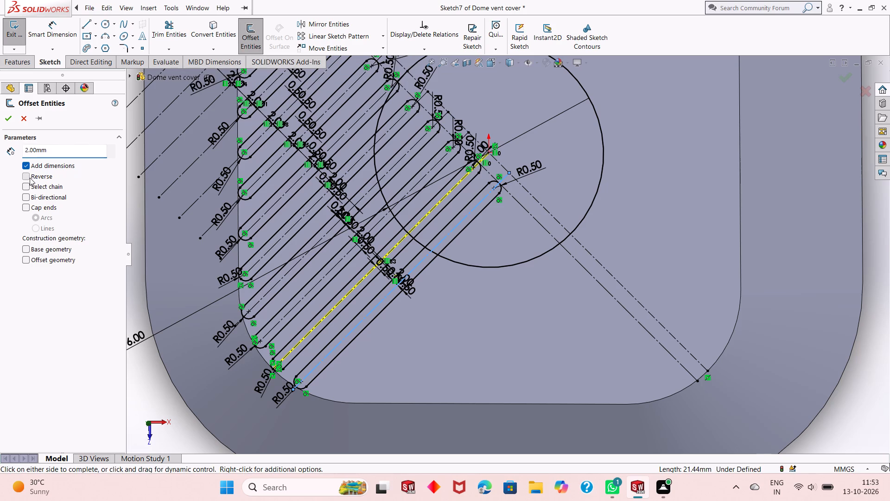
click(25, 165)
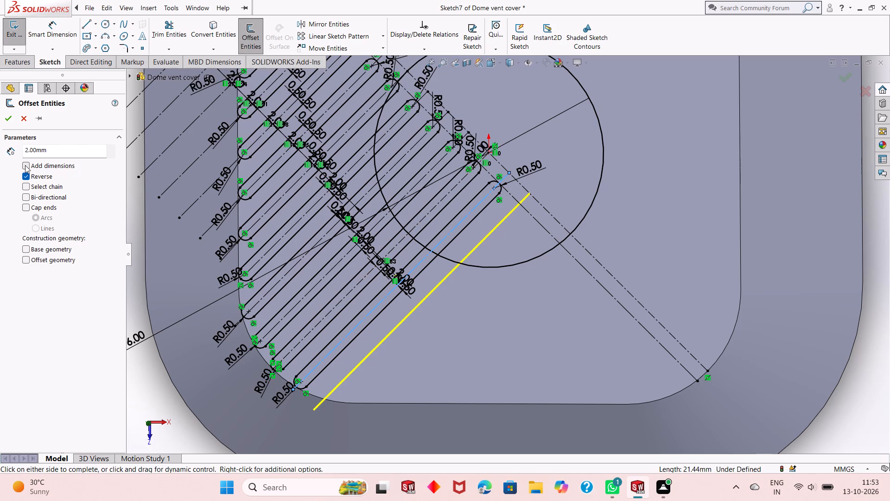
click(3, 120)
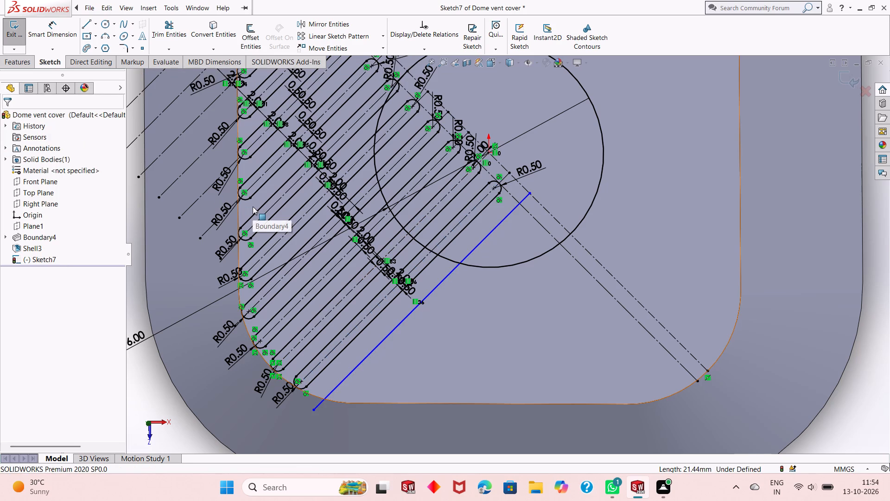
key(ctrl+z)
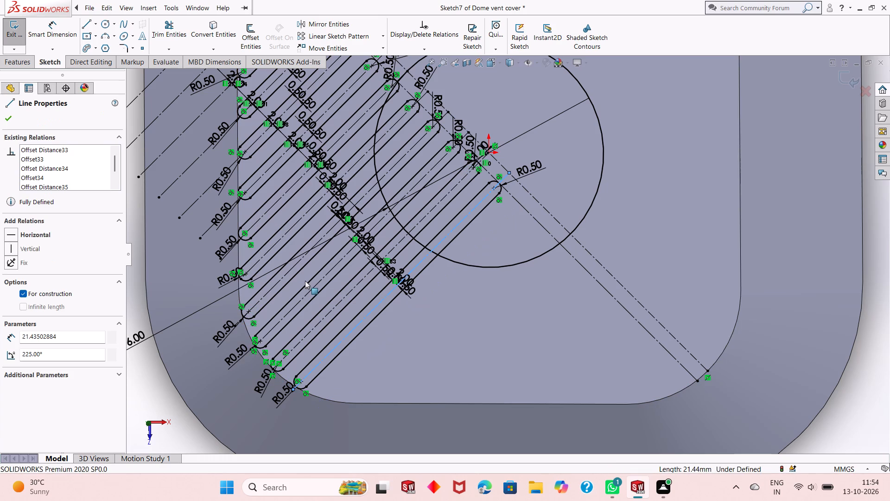
Offset the last slot's centerline 2 mm toward the empty area with a dimension, and make the new line construction geometry.
click(248, 39)
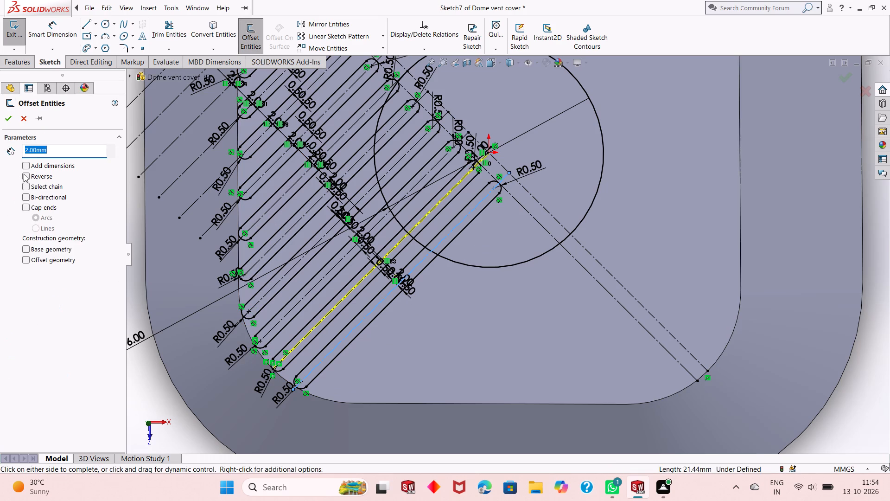
click(22, 167)
click(22, 173)
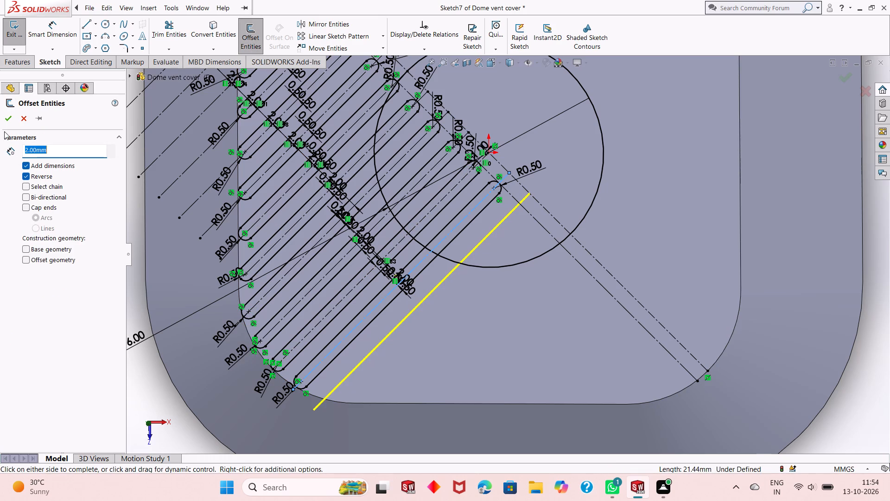
click(7, 119)
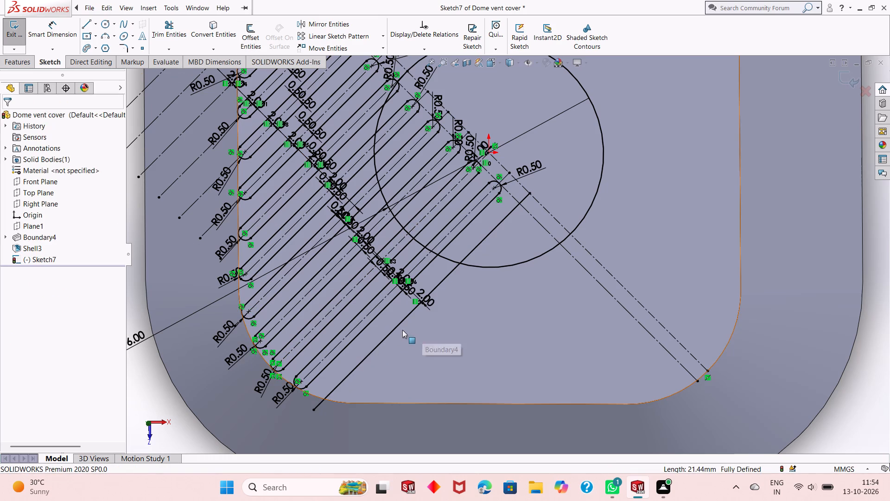
click(394, 330)
click(435, 299)
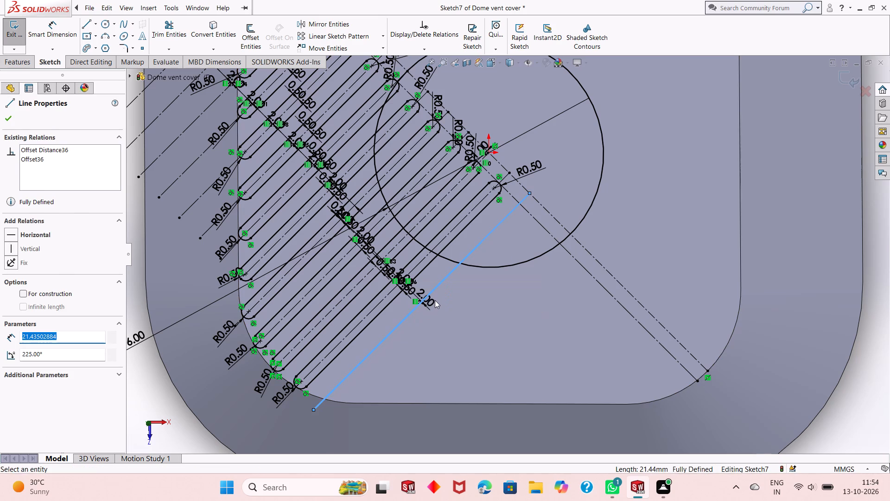
click(440, 284)
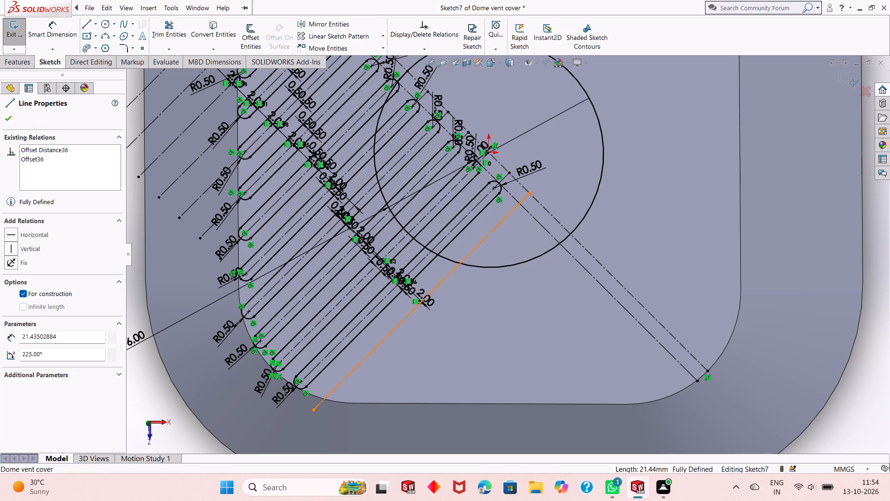
Offset the new construction centerline 0.5 mm in both directions with dimensions to form the next slot's side lines.
click(248, 44)
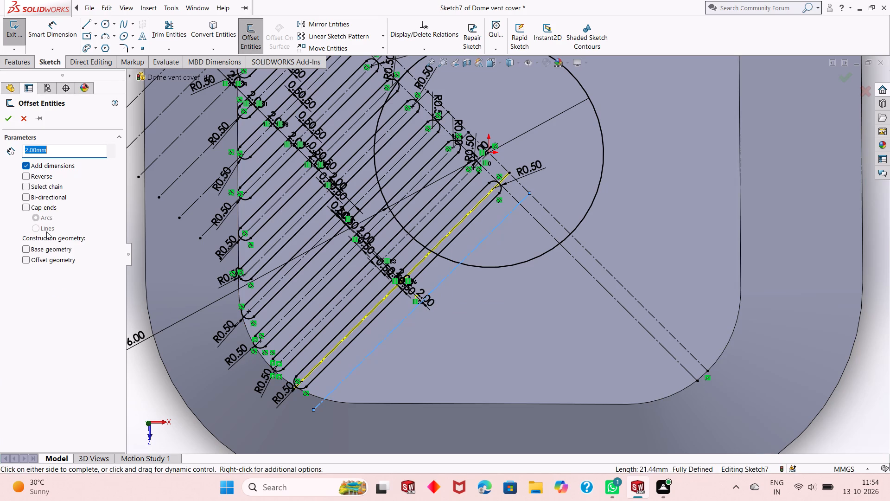
text(.5)
key(Return)
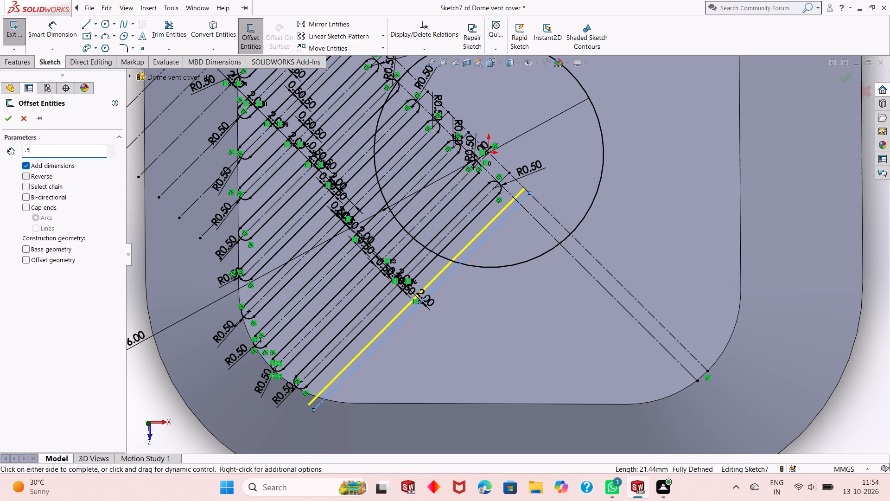
click(25, 192)
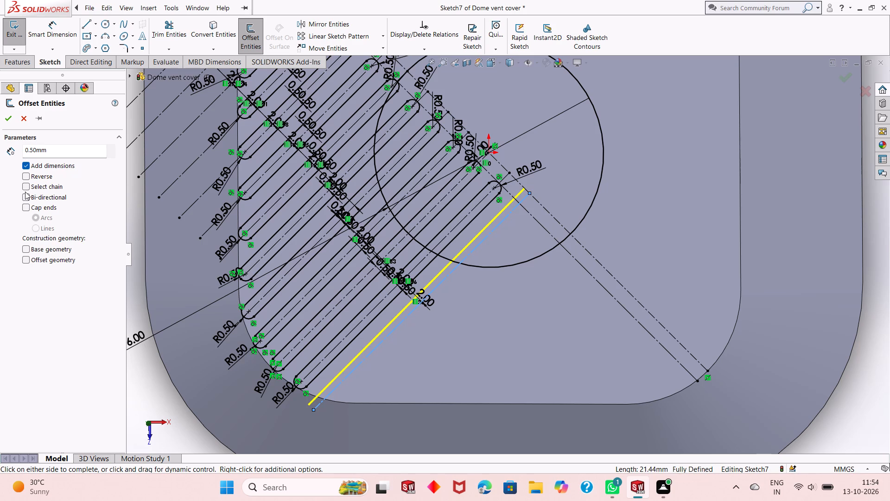
click(25, 196)
click(8, 121)
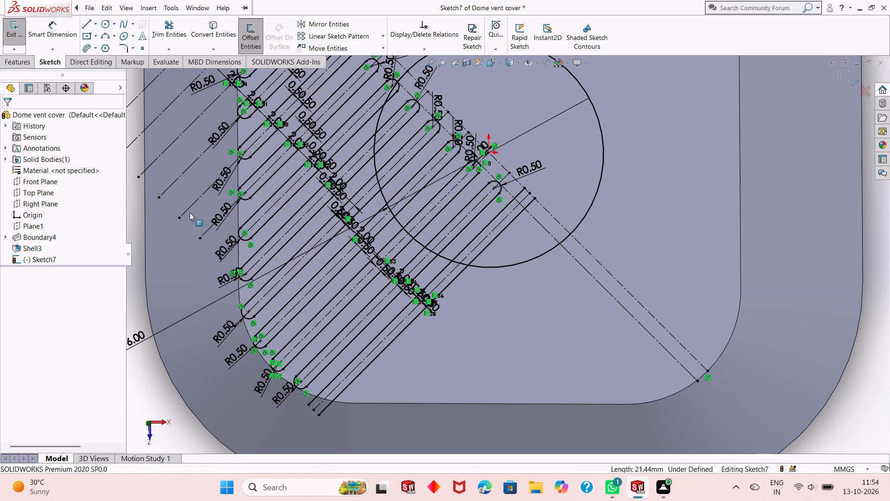
Draw a three-point arc of 0.5 mm radius between the new slot's side lines near the face's rounded corner edge.
click(102, 39)
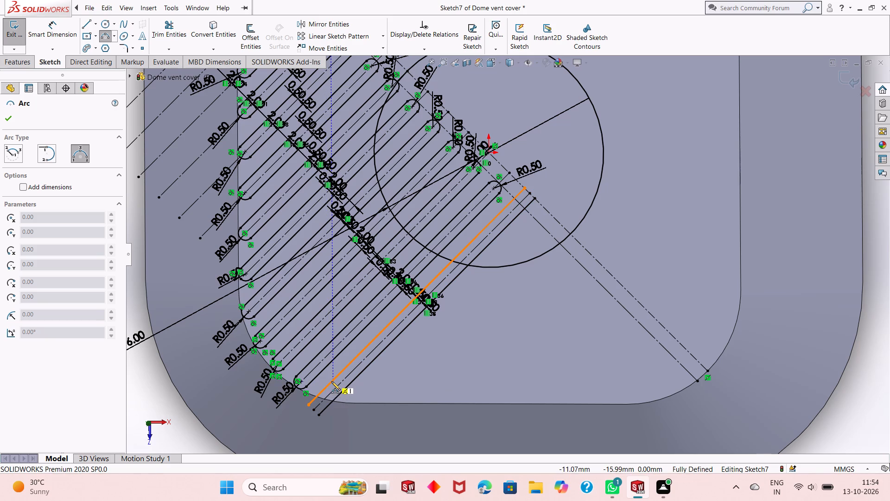
click(331, 381)
click(343, 391)
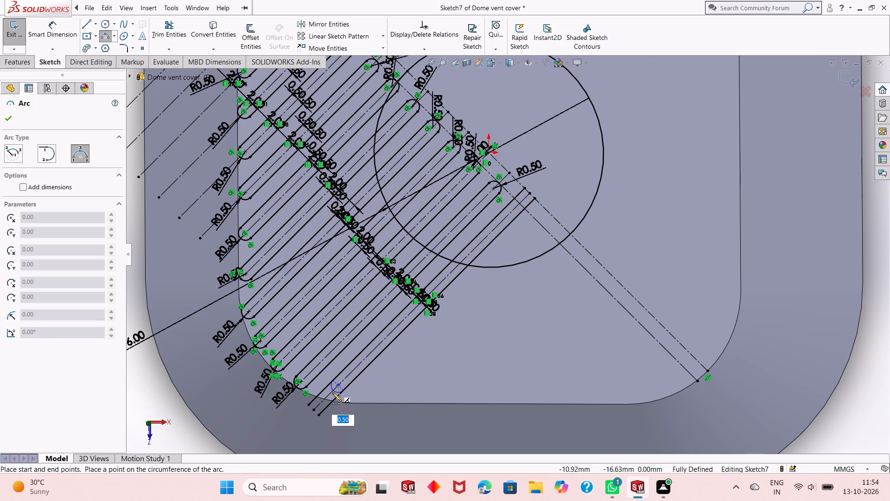
text(.5)
key(Return)
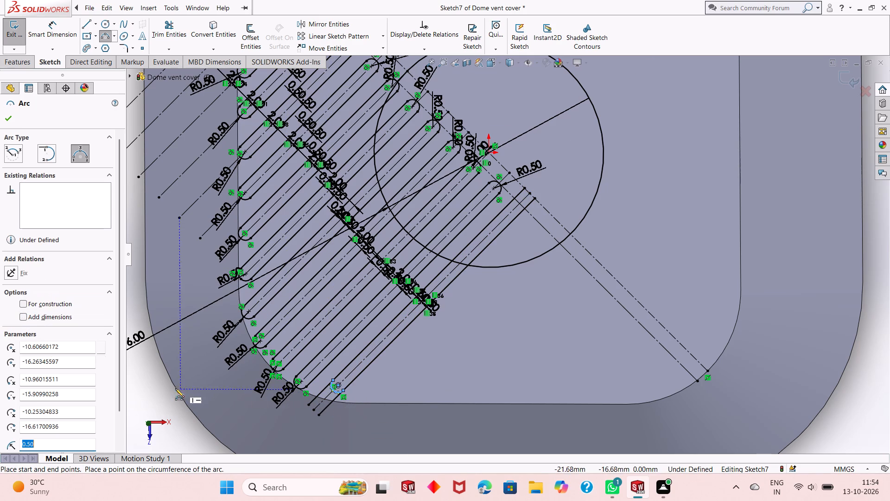
right_click(144, 383)
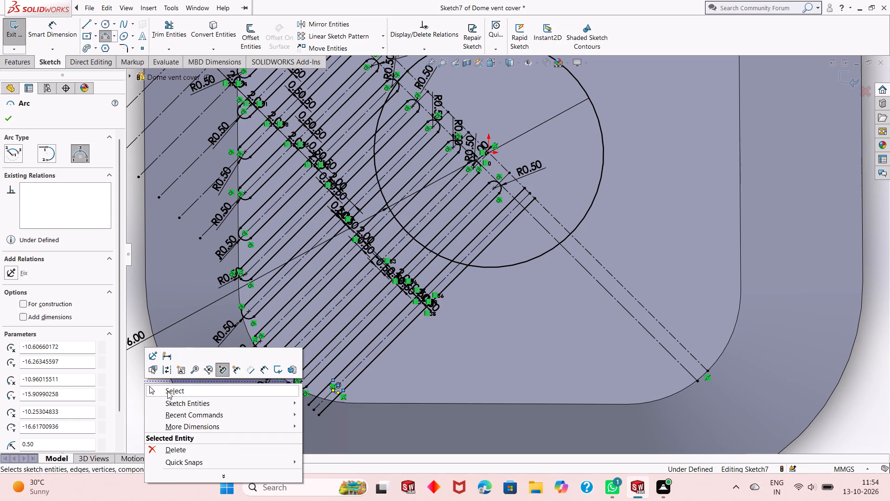
click(168, 392)
Add a 0.5 mm radius dimension to the new slot's outer end arc.
scroll(340, 395, down, 5)
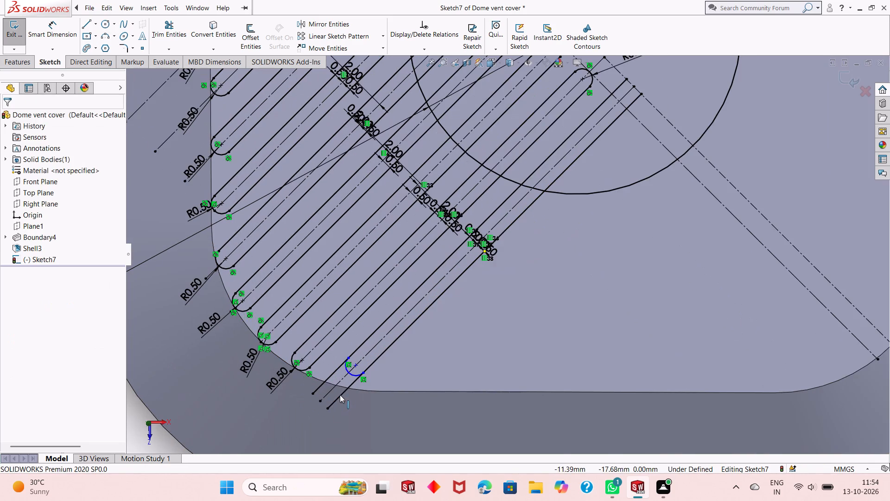
scroll(339, 361, down, 3)
click(66, 33)
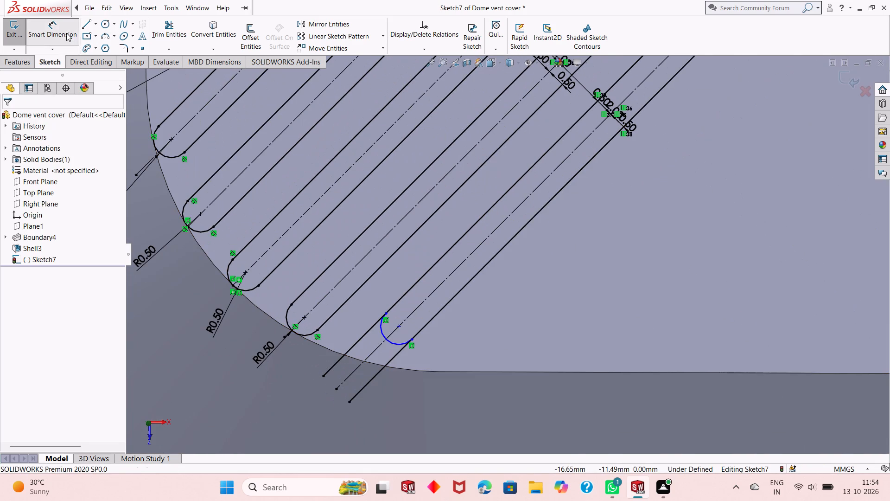
click(395, 345)
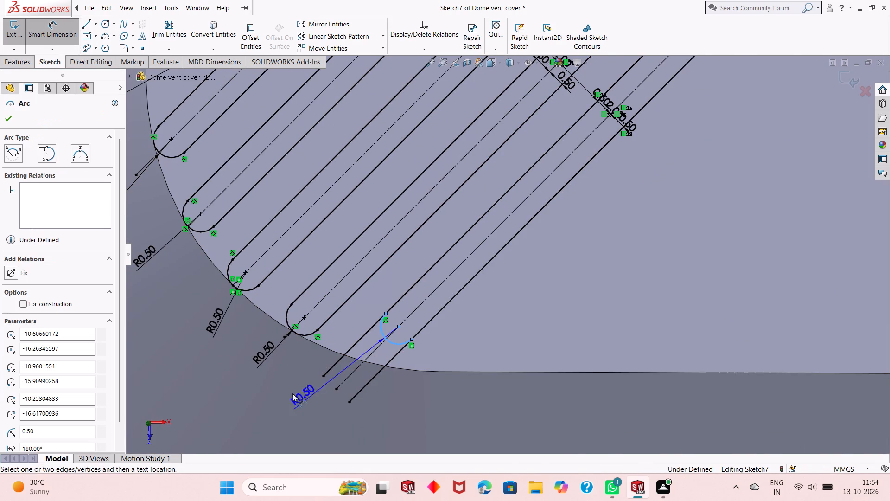
click(275, 400)
key(Return)
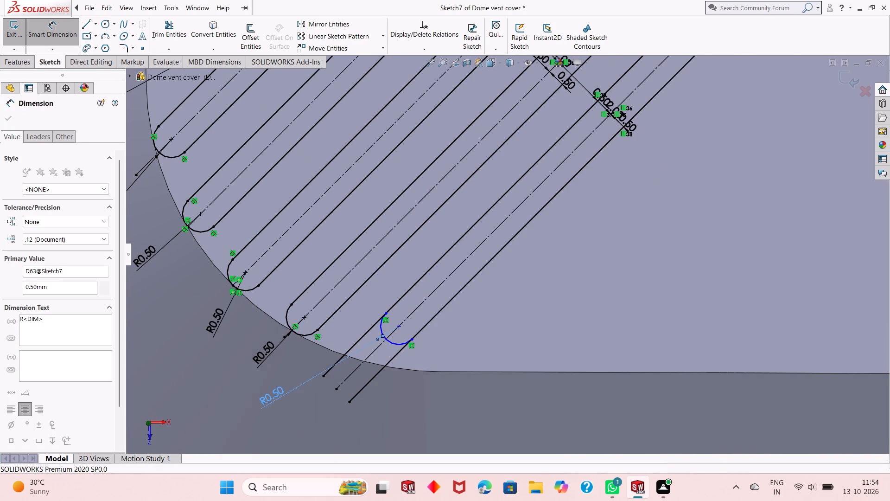
right_click(185, 304)
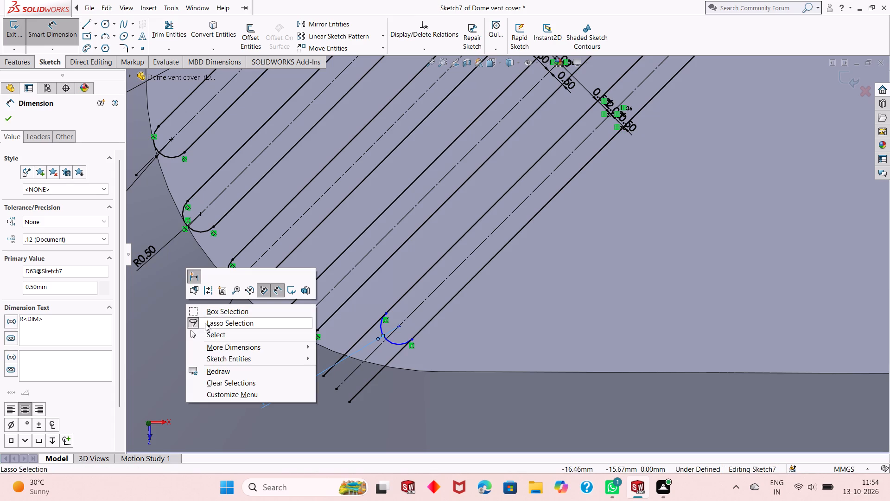
click(210, 336)
Make the newest slot's outer end arc tangent to the face's rounded corner edge.
click(393, 344)
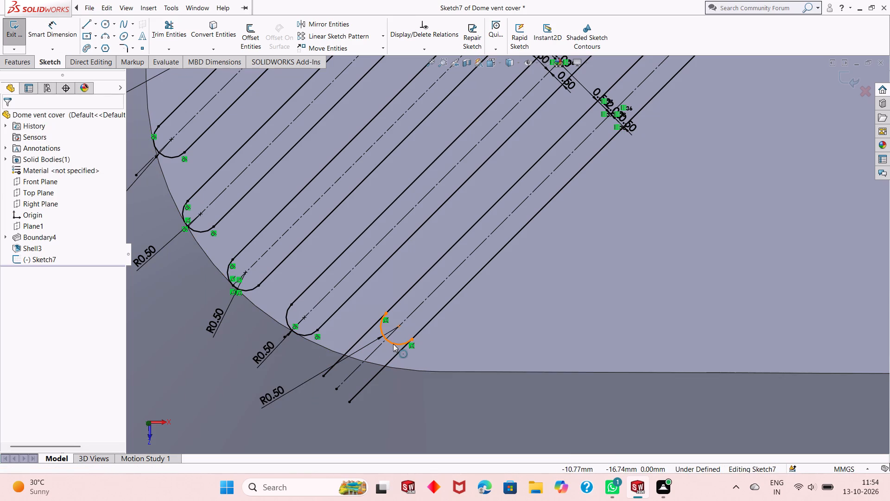
ctrl+click(377, 365)
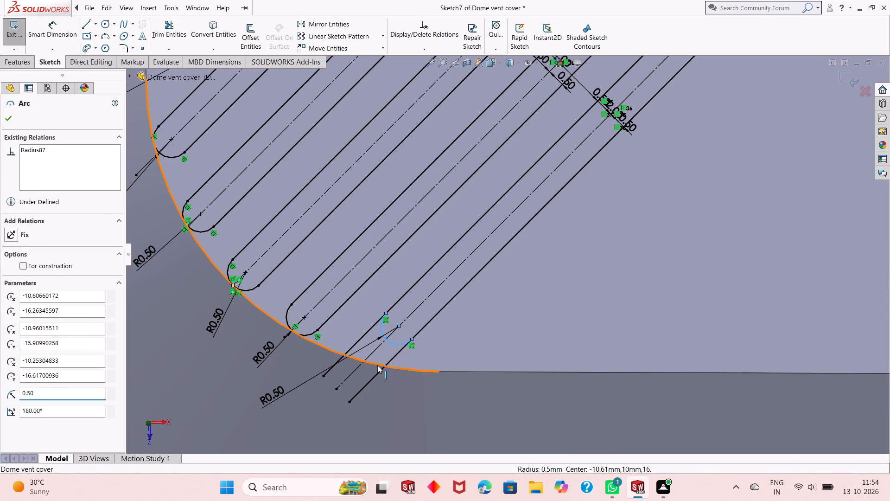
click(417, 322)
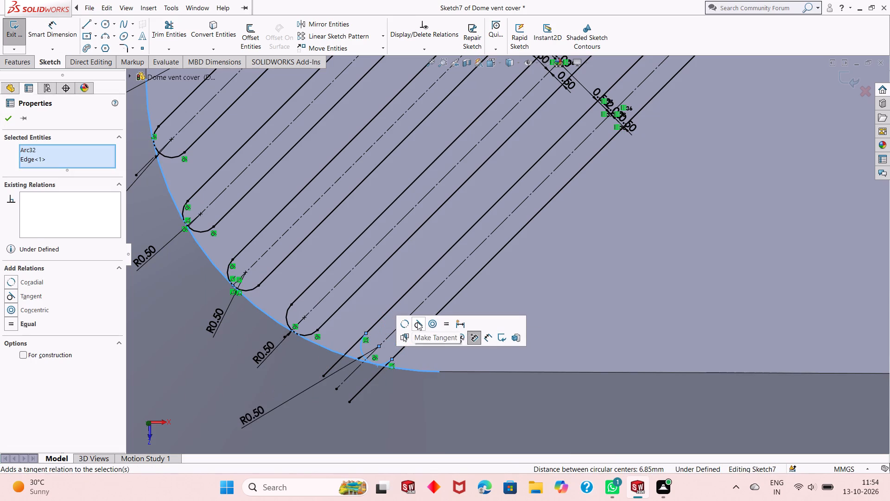
click(8, 121)
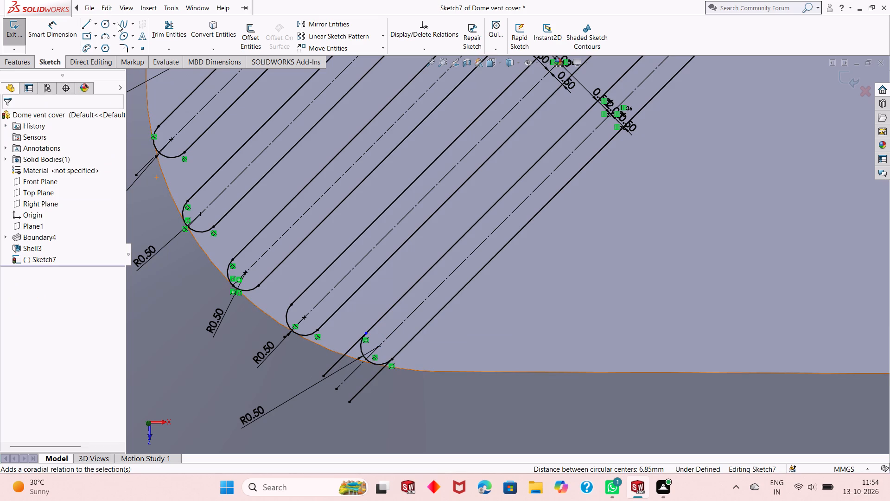
Trim the newest slot's two side lines where they extend beyond its outer end arc.
click(166, 33)
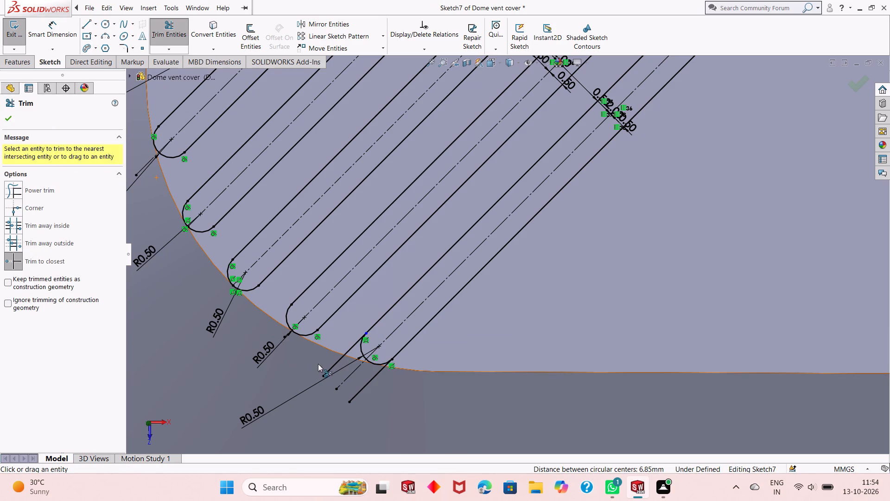
click(336, 363)
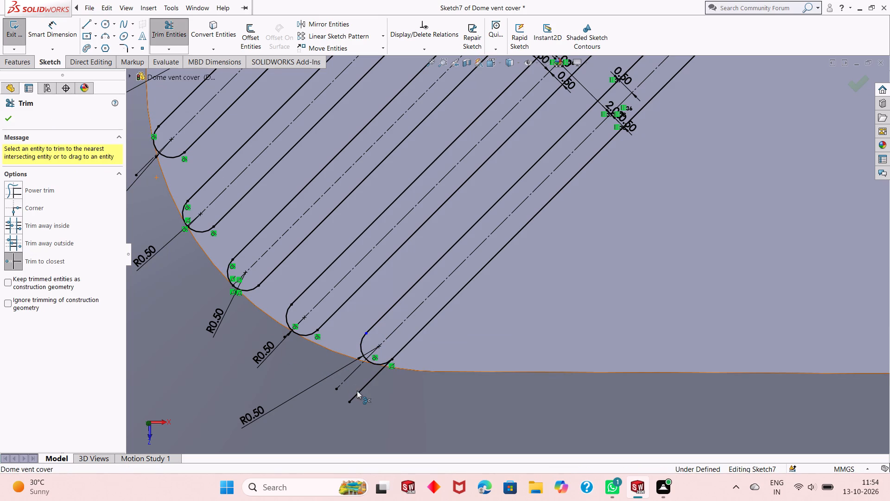
click(358, 395)
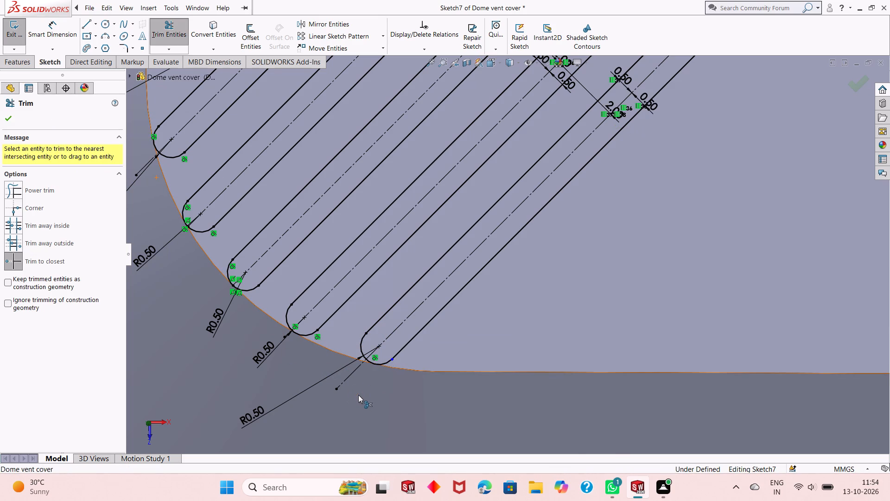
right_click(227, 338)
click(248, 369)
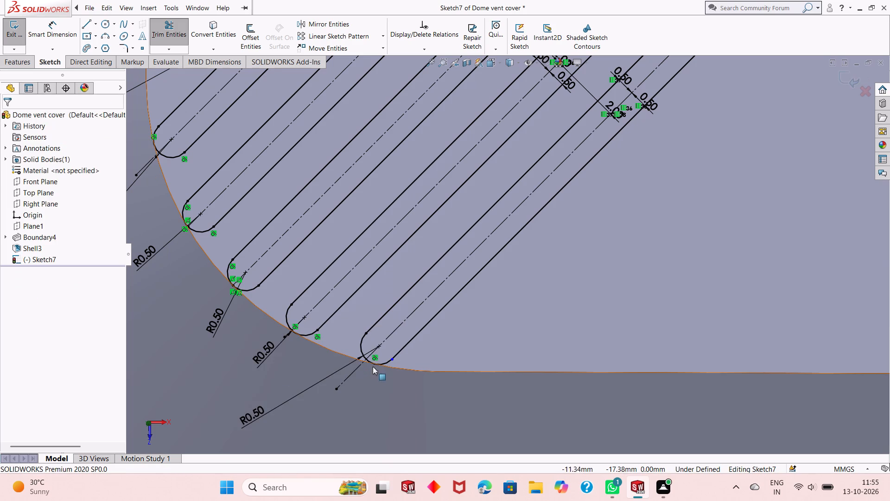
Add a tangent relation between the newest slot's outer end arc and its outermost side line.
click(375, 365)
ctrl+click(400, 352)
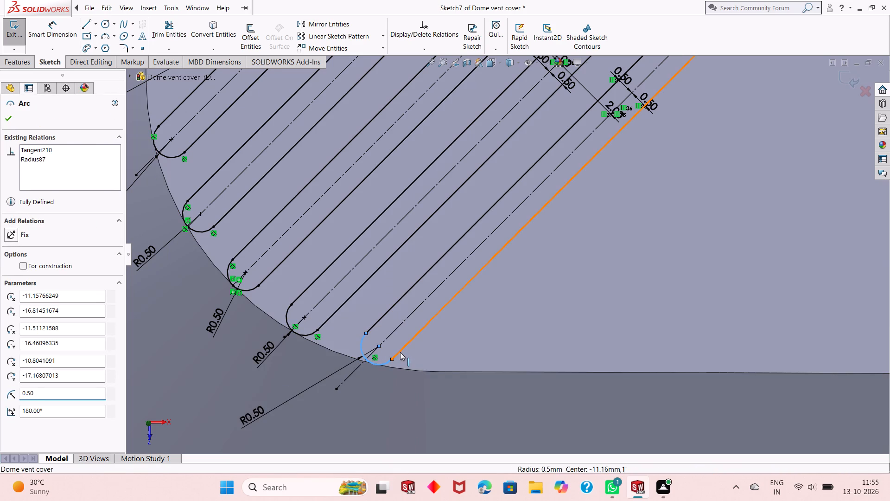
click(426, 310)
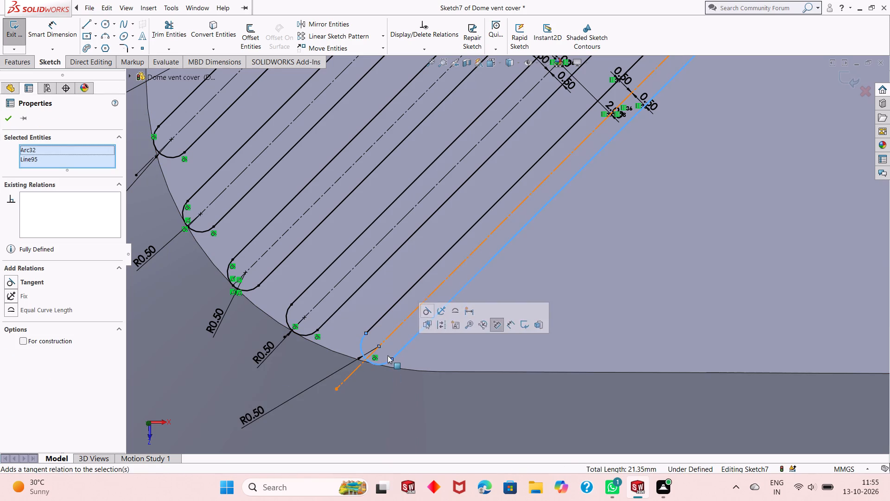
key(Escape)
scroll(387, 376, up, 2)
key(Escape)
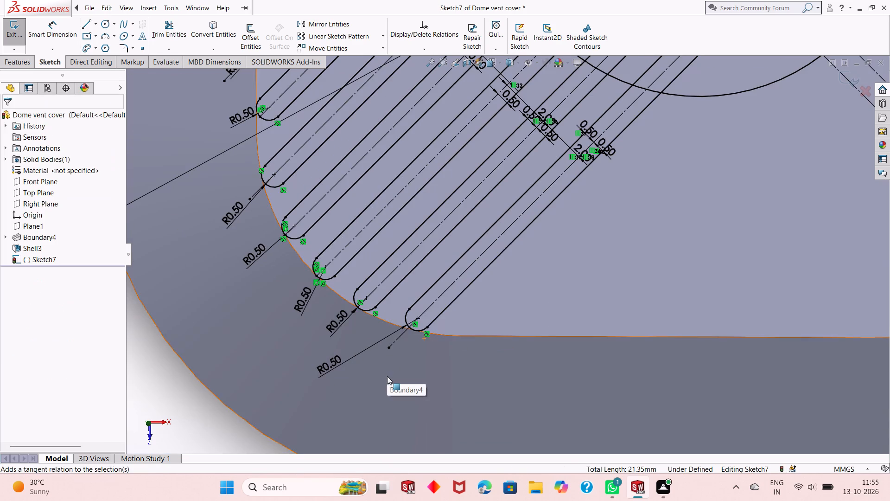
Draw a three-point arc of about 0.55 mm radius between the newest slot's side lines at its inner end, touching the diagonal construction line.
scroll(429, 326, up, 4)
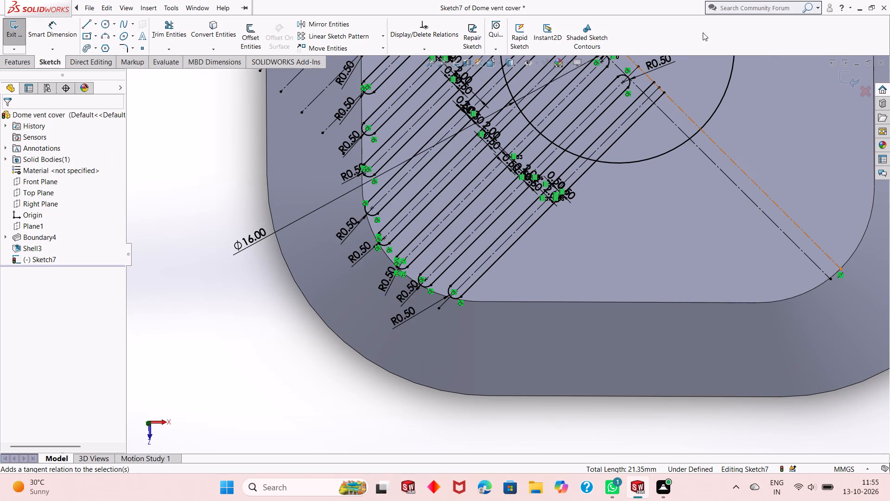
scroll(657, 58, down, 8)
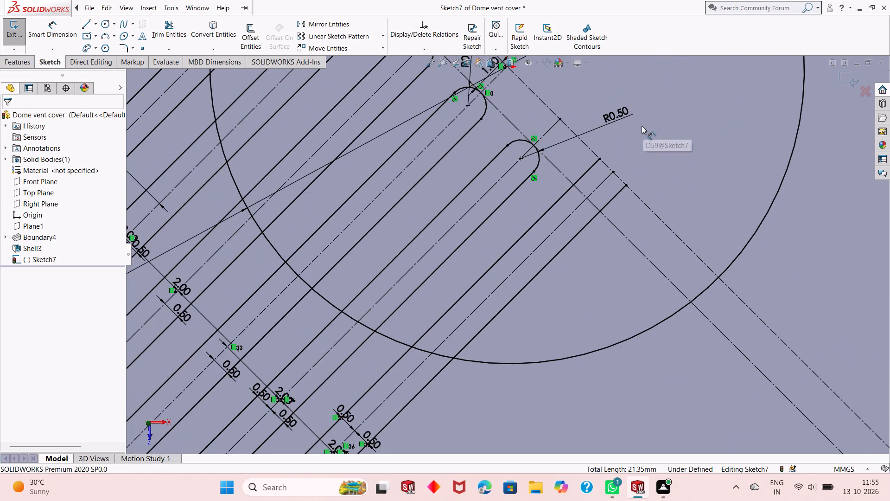
click(106, 33)
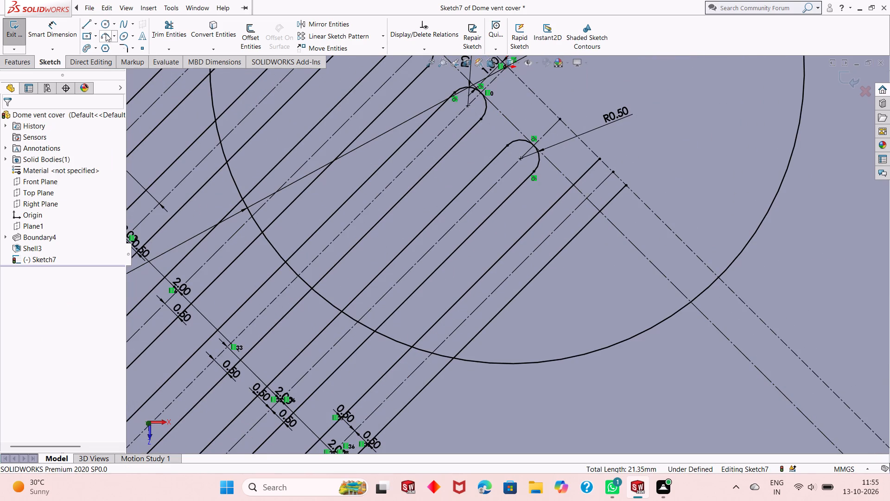
click(557, 203)
click(578, 234)
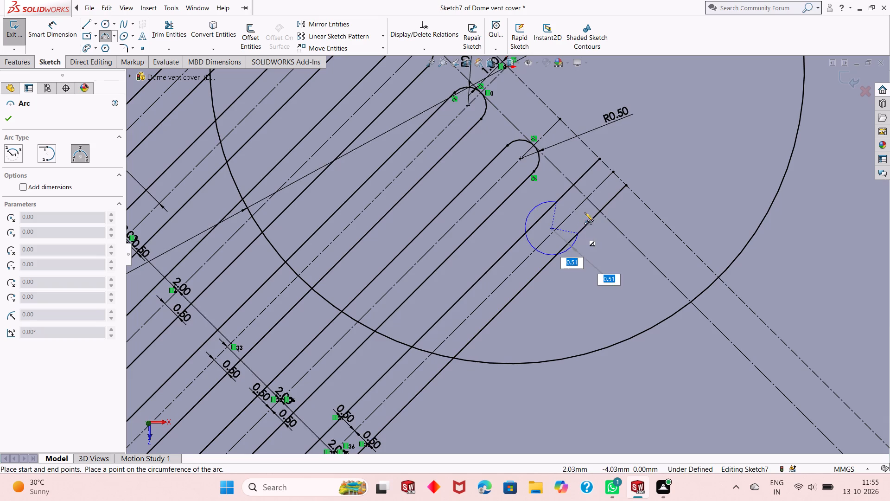
click(586, 197)
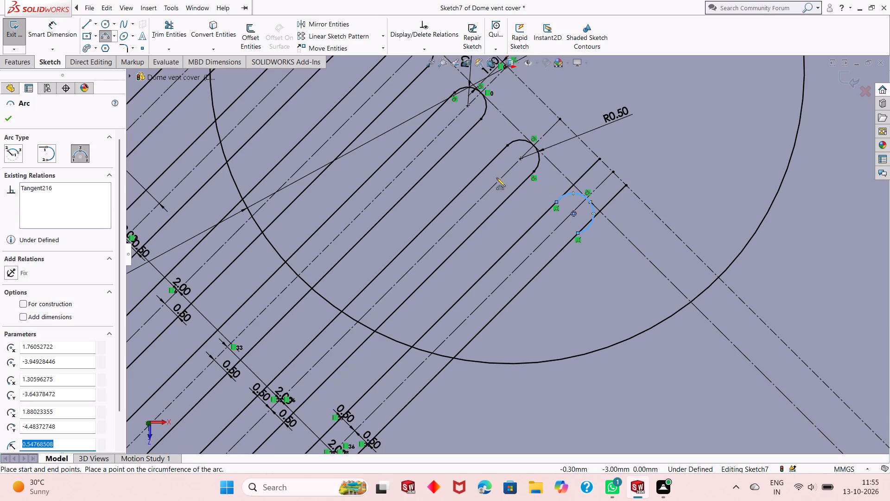
right_click(655, 146)
click(663, 154)
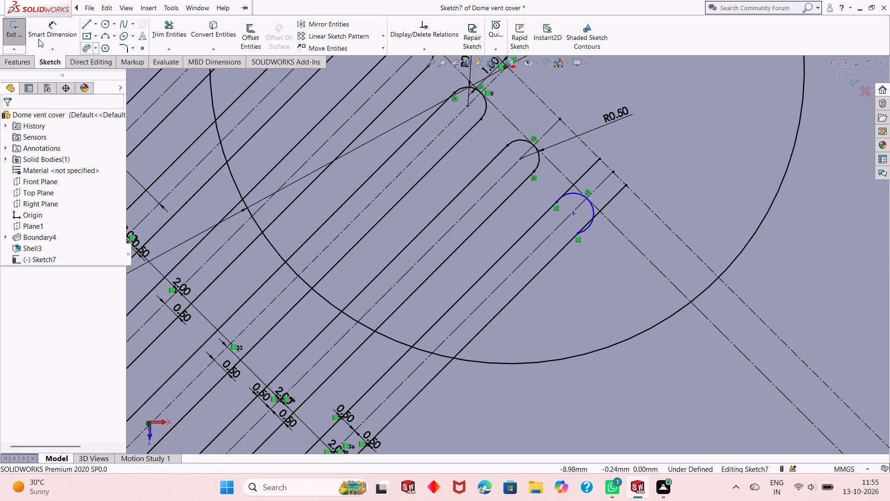
Add a 0.5 mm radius dimension to the newest slot's inner end arc.
click(57, 34)
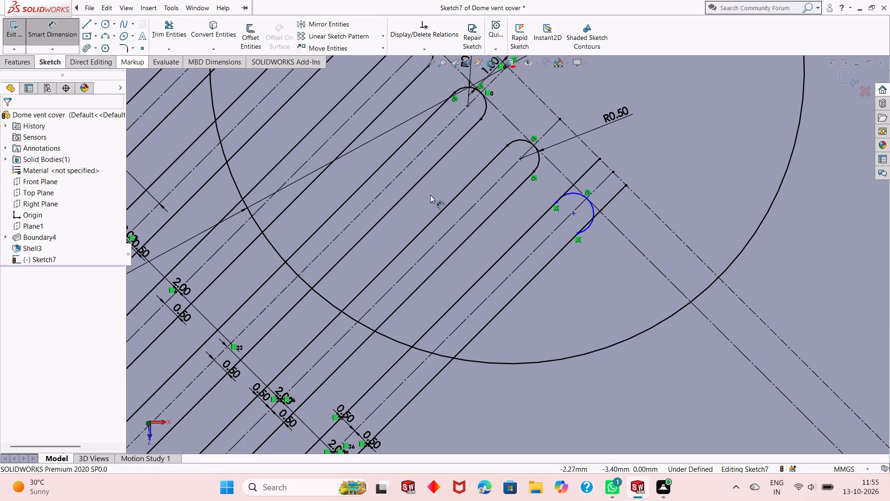
click(591, 210)
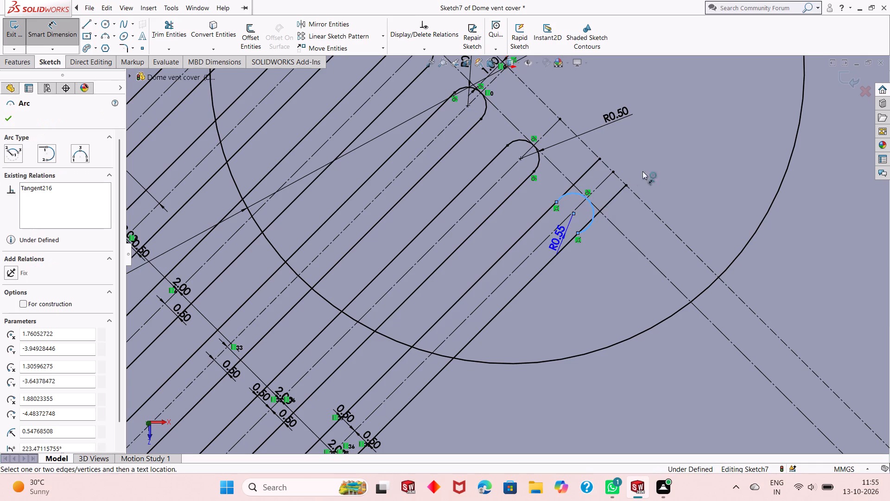
click(652, 166)
text(.5)
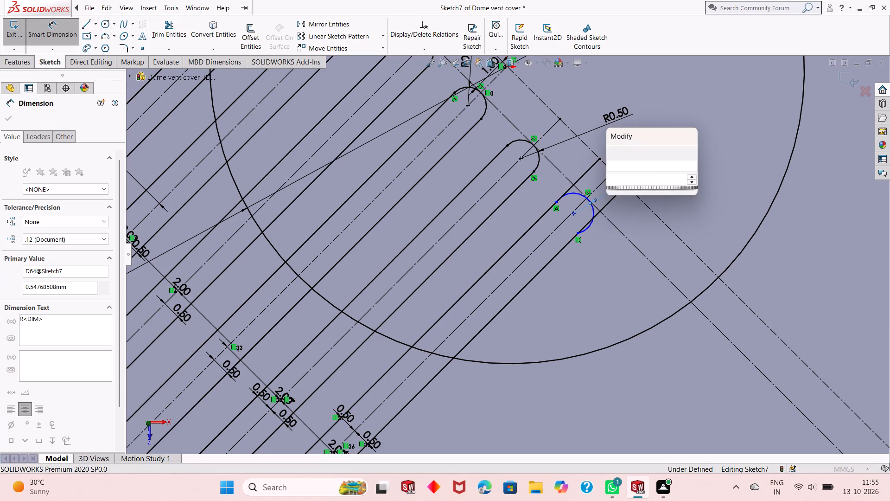
key(Return)
right_click(653, 165)
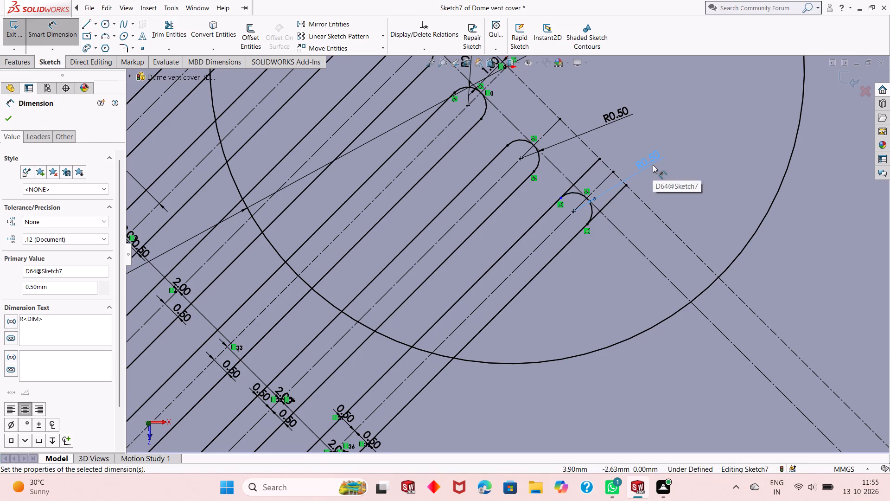
click(674, 191)
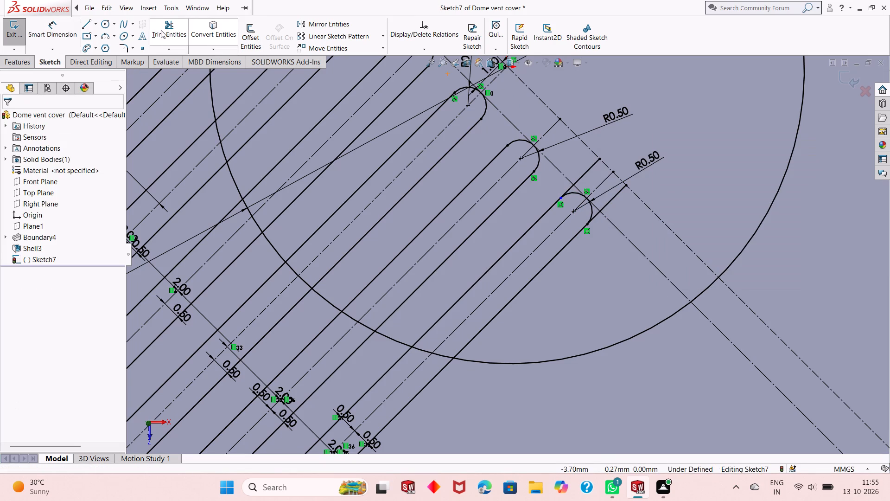
Trim the newest slot's two side lines where they extend beyond its inner end arc.
click(160, 30)
click(589, 166)
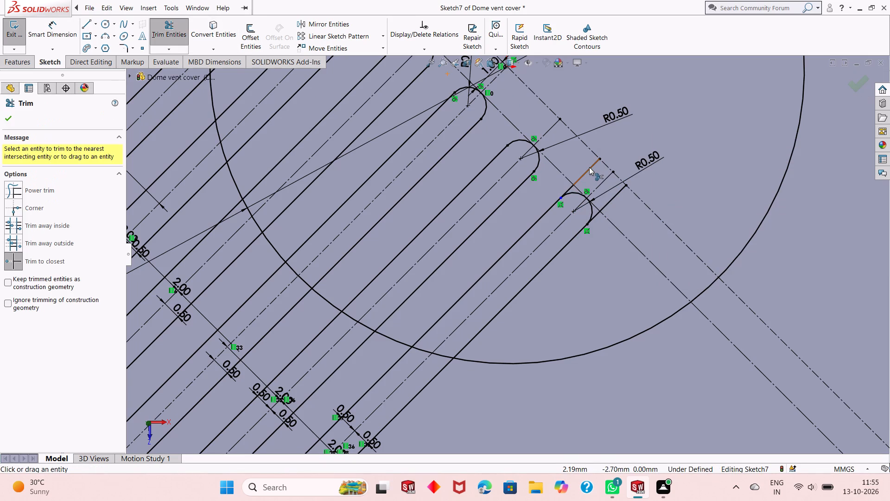
click(589, 167)
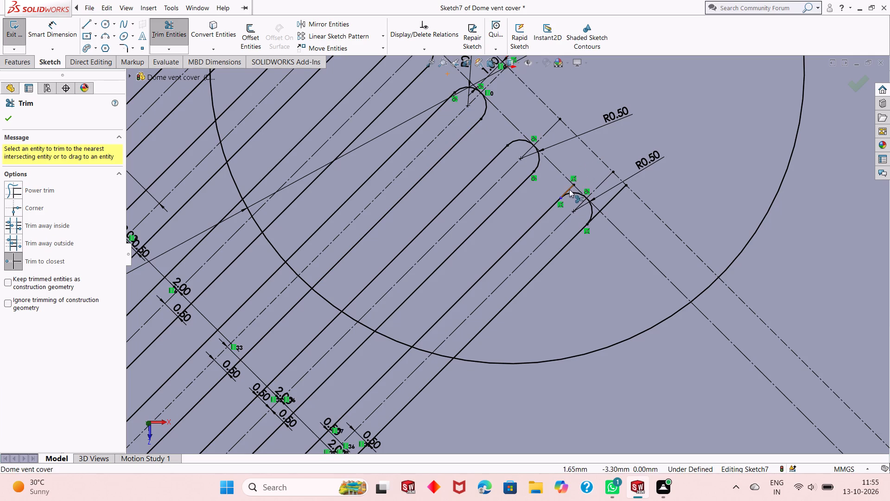
click(569, 190)
click(611, 202)
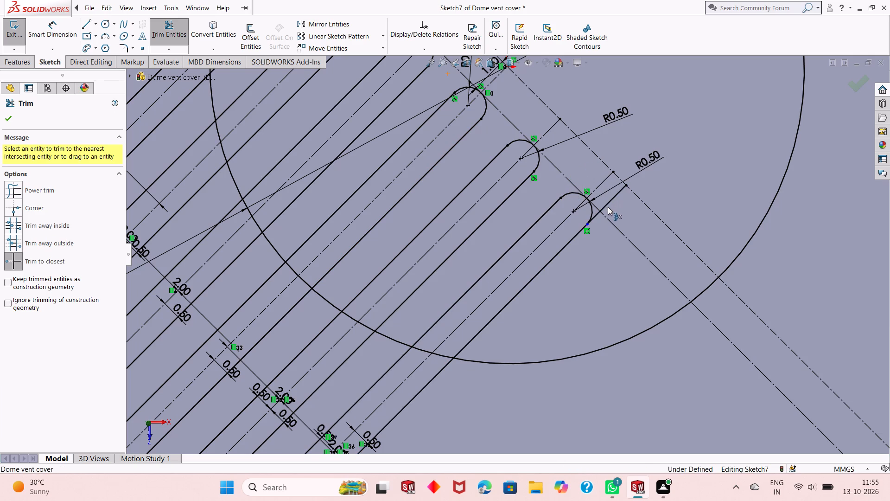
click(596, 214)
right_click(673, 137)
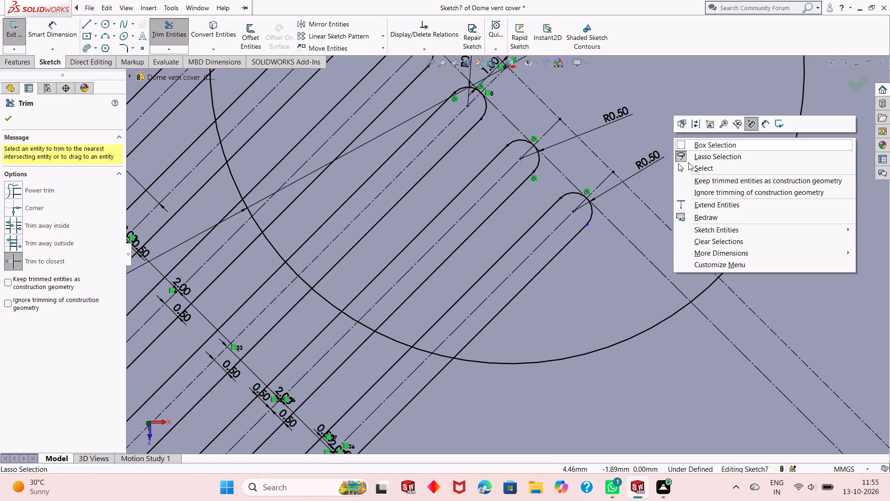
click(690, 166)
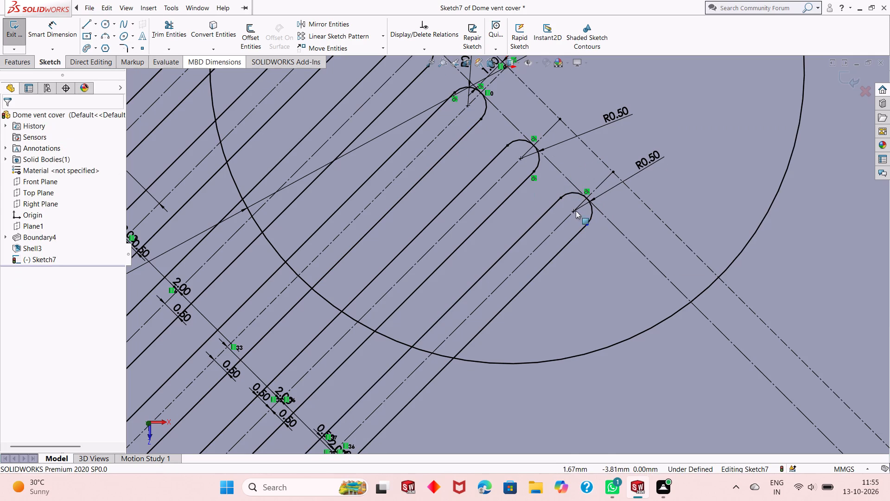
Add a tangent relation between the newest slot's inner end arc and its outermost side line.
click(592, 217)
ctrl+click(580, 232)
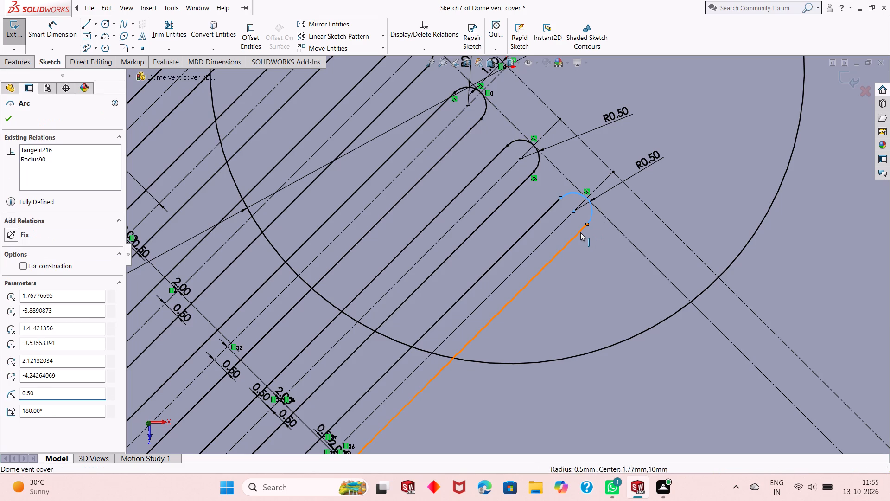
click(602, 196)
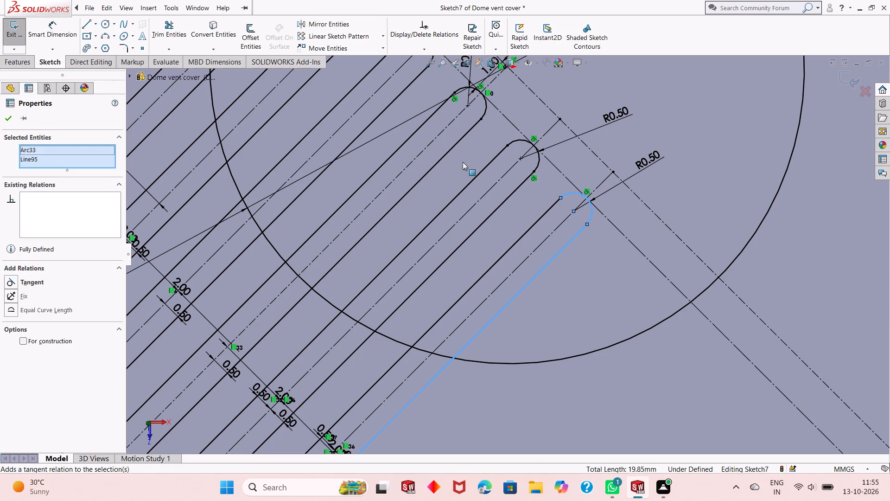
click(11, 120)
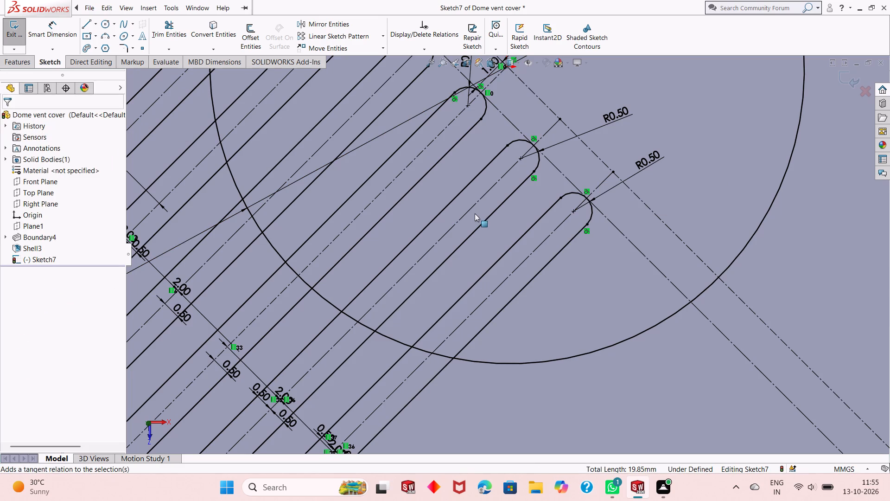
Offset the outermost slot's diagonal centreline 2 mm outward, in one direction only, with the dimension added.
scroll(440, 216, down, 4)
scroll(440, 216, up, 3)
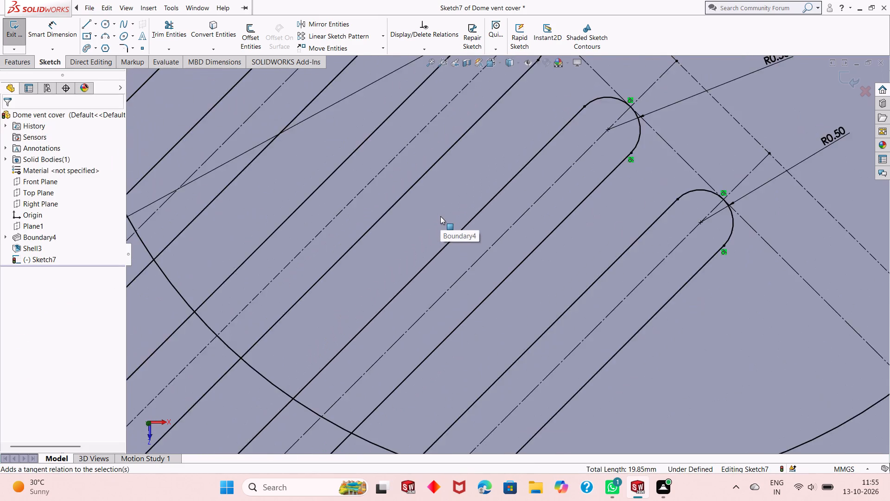
scroll(440, 216, up, 6)
scroll(432, 253, up, 3)
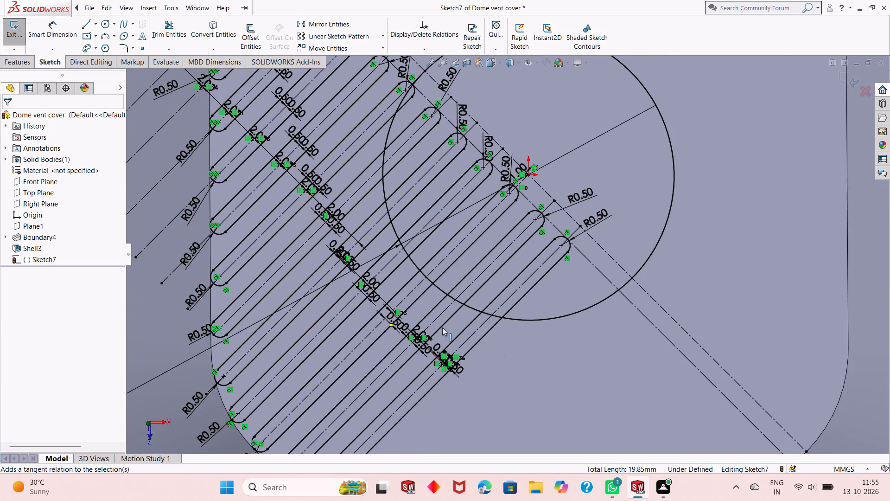
scroll(442, 328, up, 3)
scroll(465, 368, down, 4)
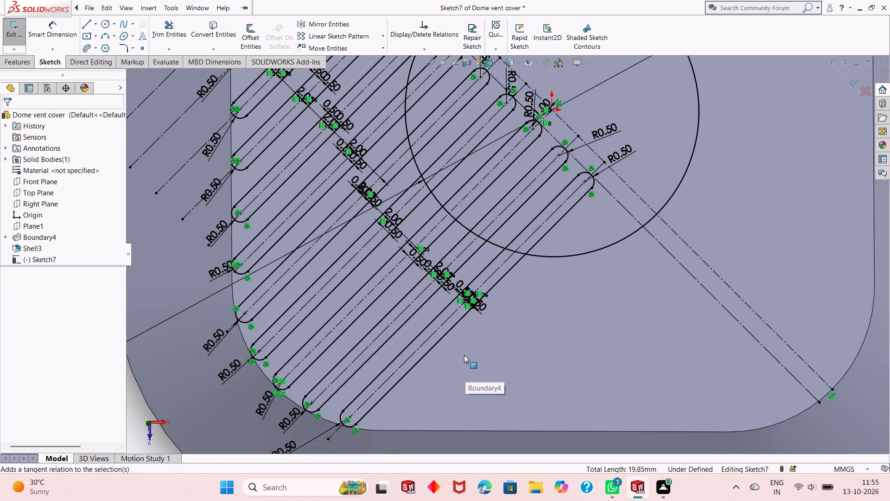
click(437, 328)
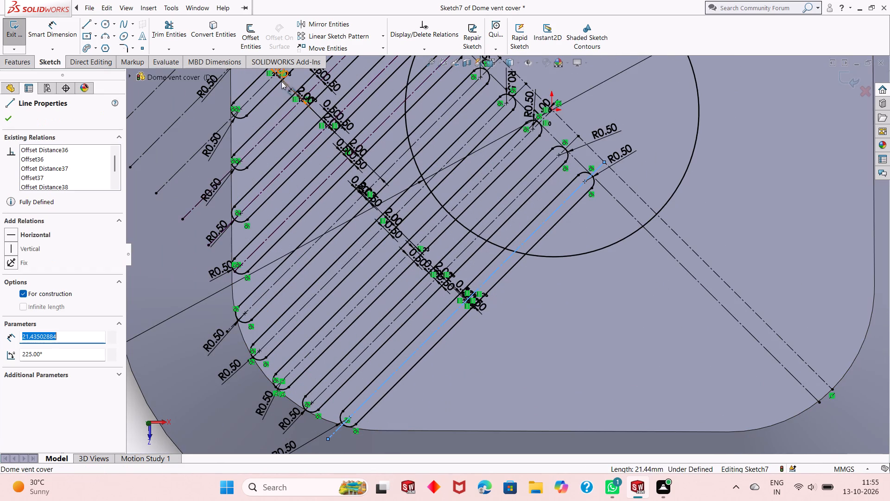
click(245, 32)
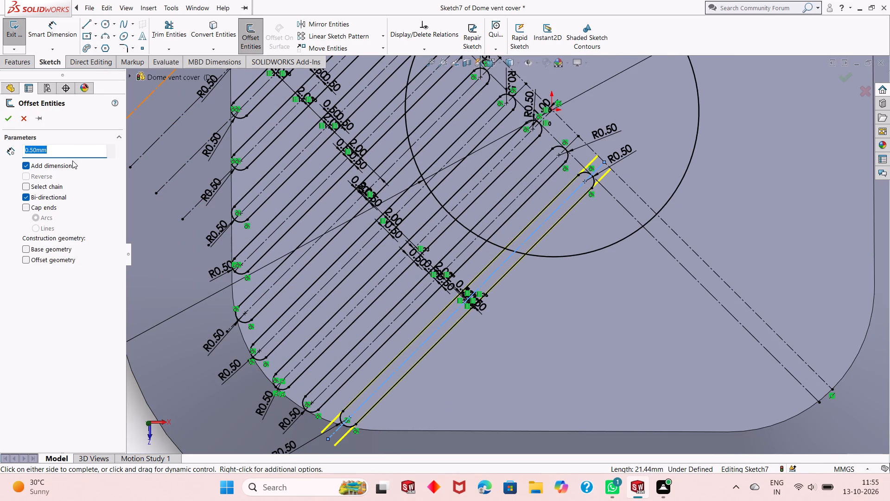
key(2)
key(Return)
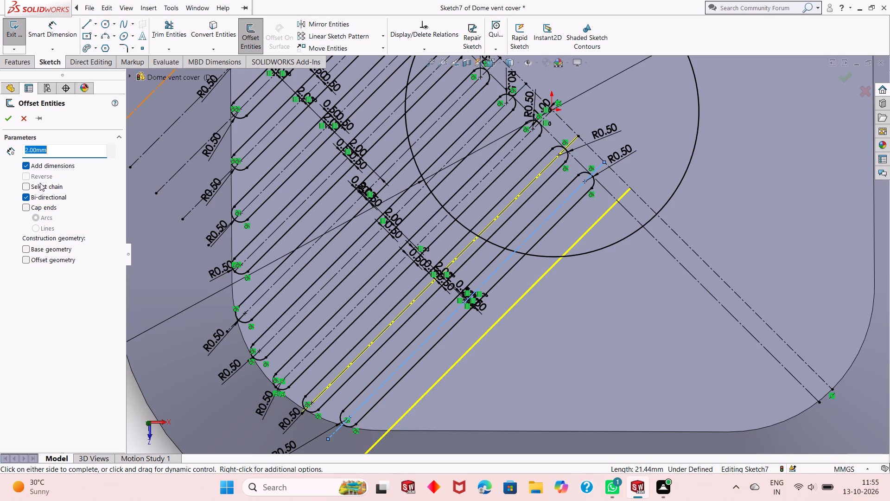
click(28, 199)
click(31, 178)
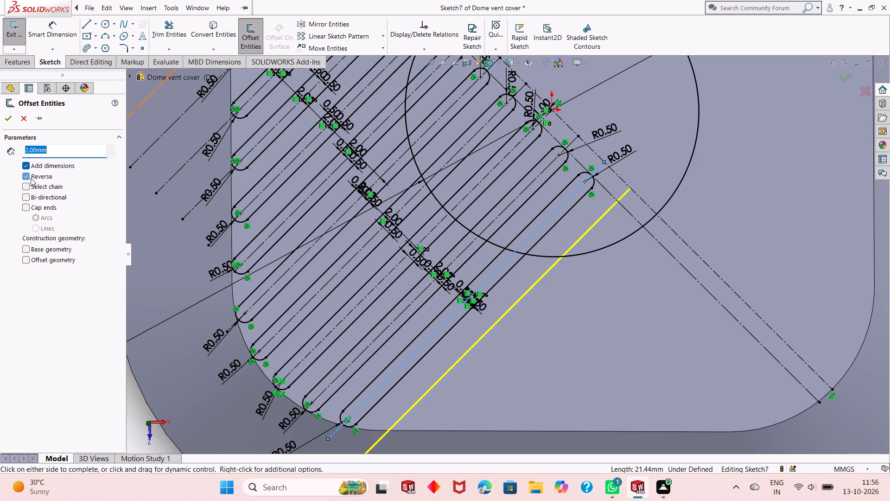
click(9, 116)
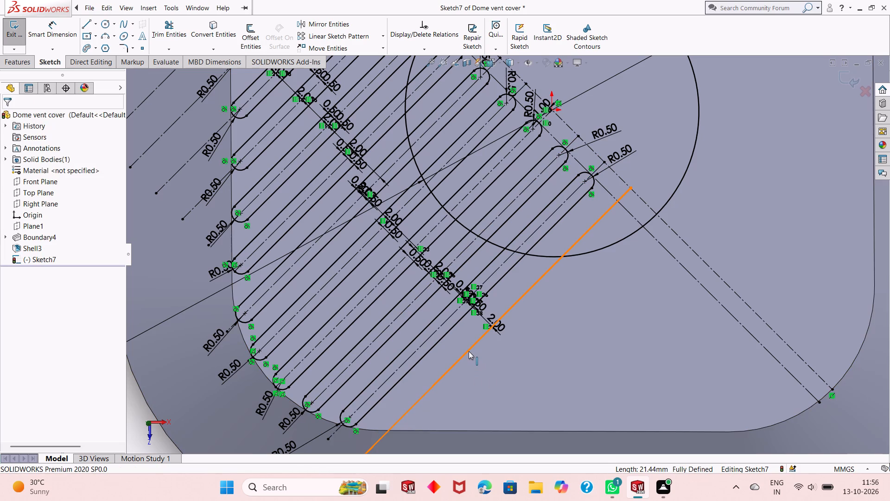
Convert the new 2 mm offset line to construction geometry.
click(469, 351)
click(509, 324)
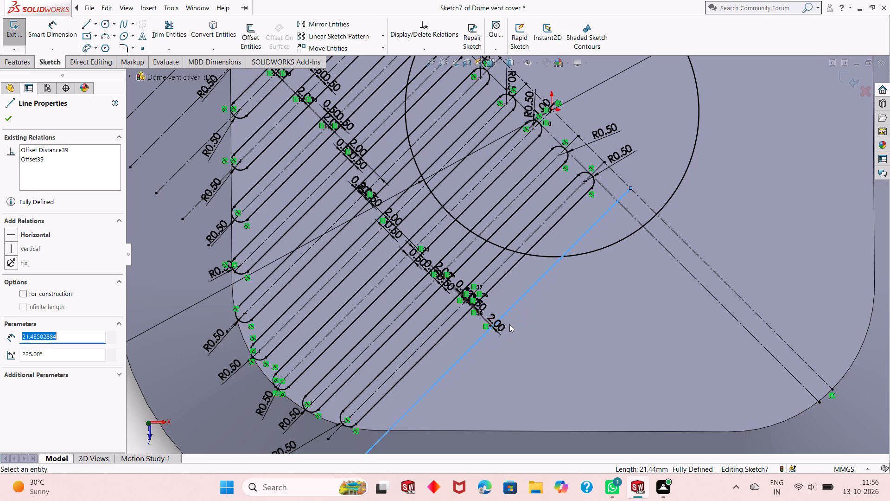
Offset the new construction centreline 0.5 mm bi-directionally to create the next slot's two side lines.
click(244, 41)
click(429, 390)
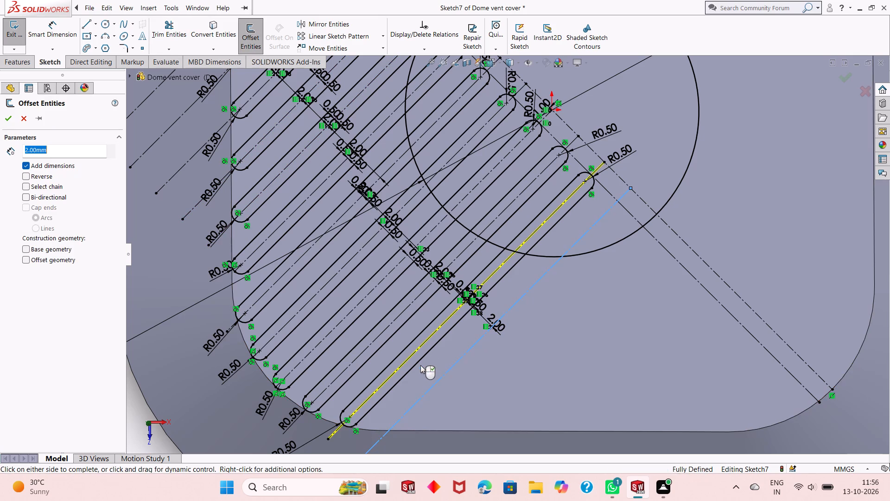
text(.5)
key(Return)
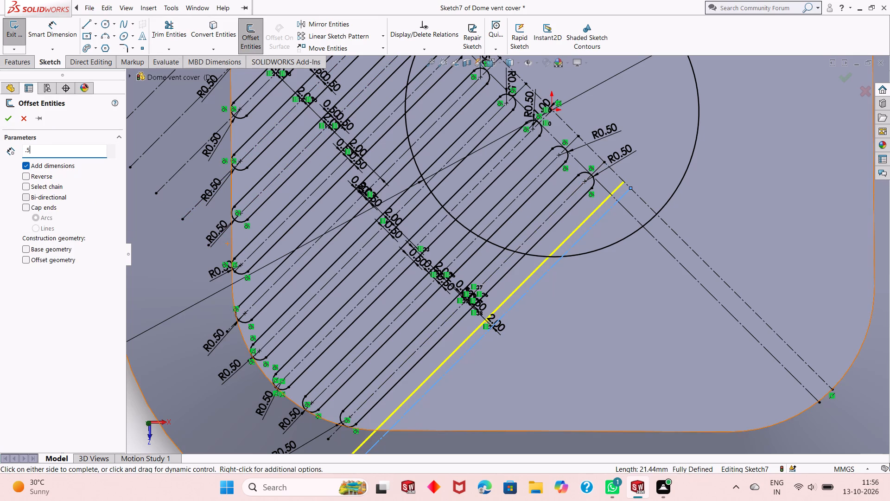
click(33, 198)
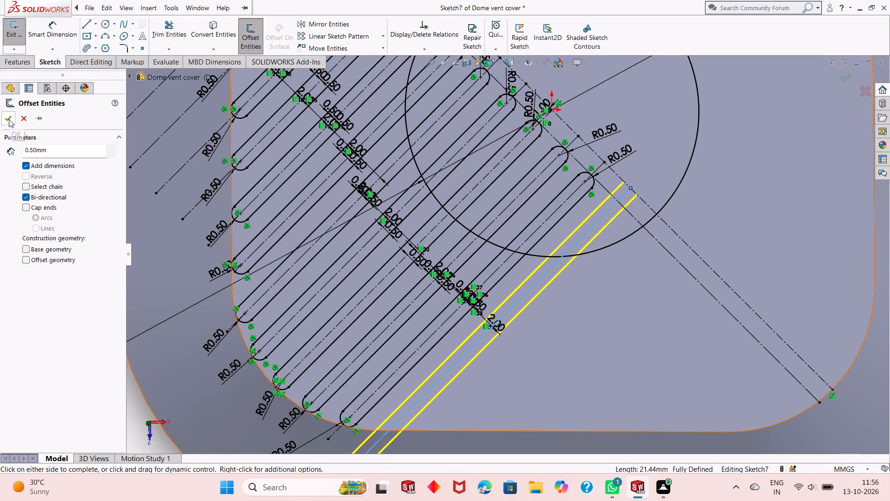
click(9, 119)
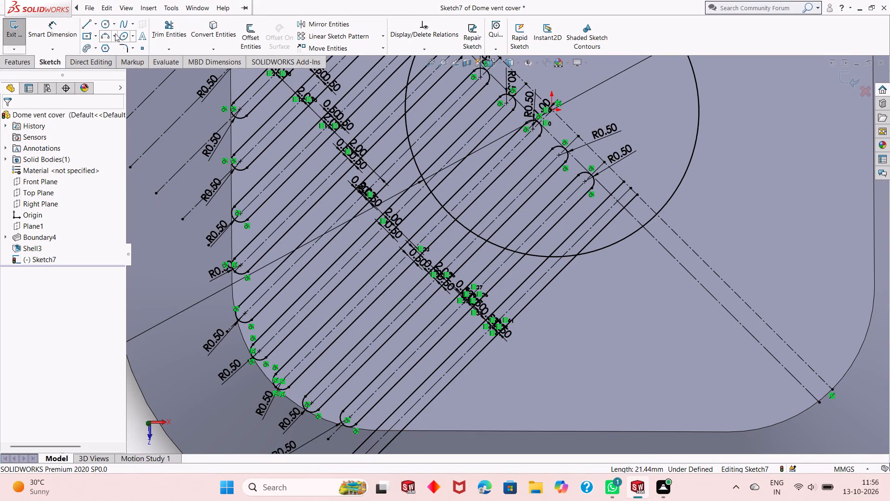
Draw a three-point arc of about 0.53 mm radius between the new slot's side lines at its outer end, near the straight face edge.
click(107, 34)
scroll(379, 433, down, 3)
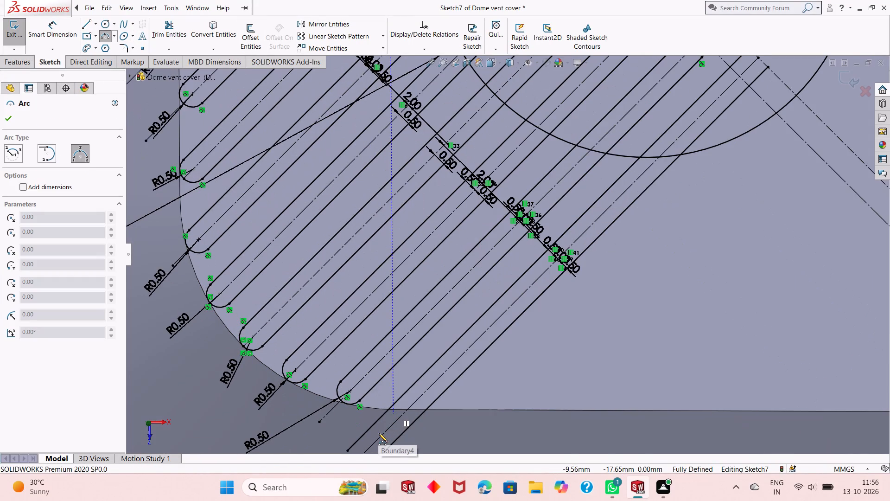
click(409, 389)
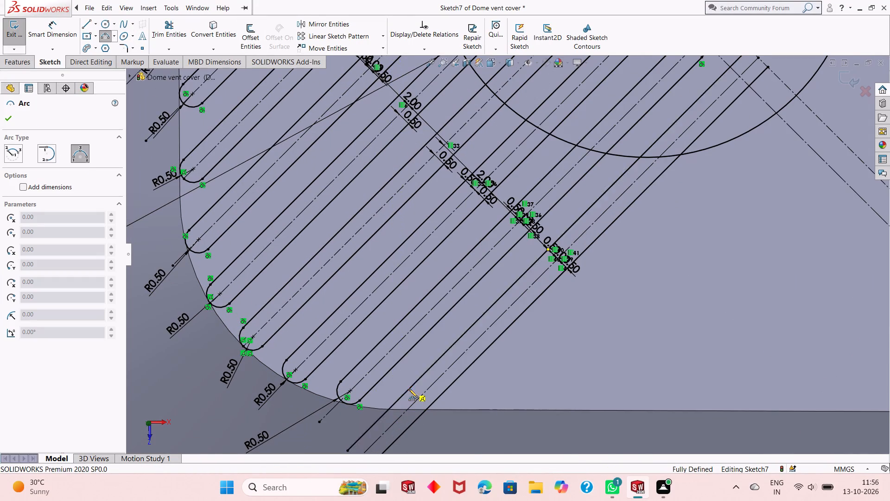
click(433, 401)
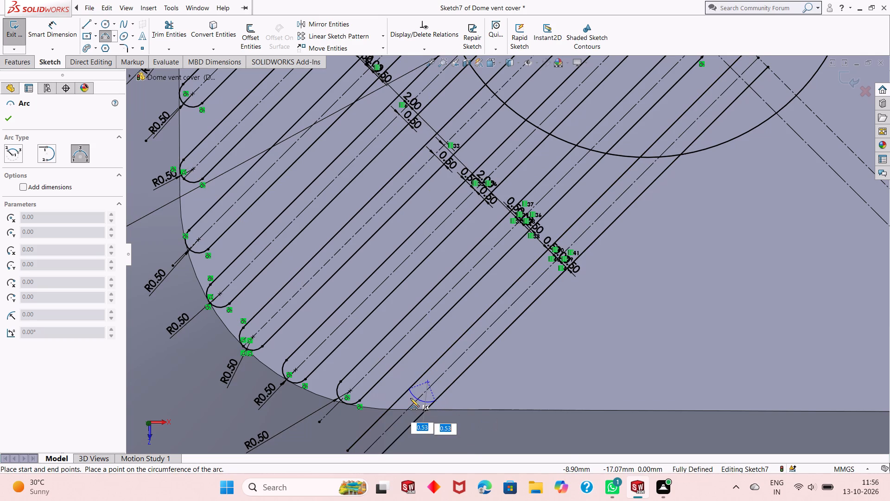
text(.5)
key(Return)
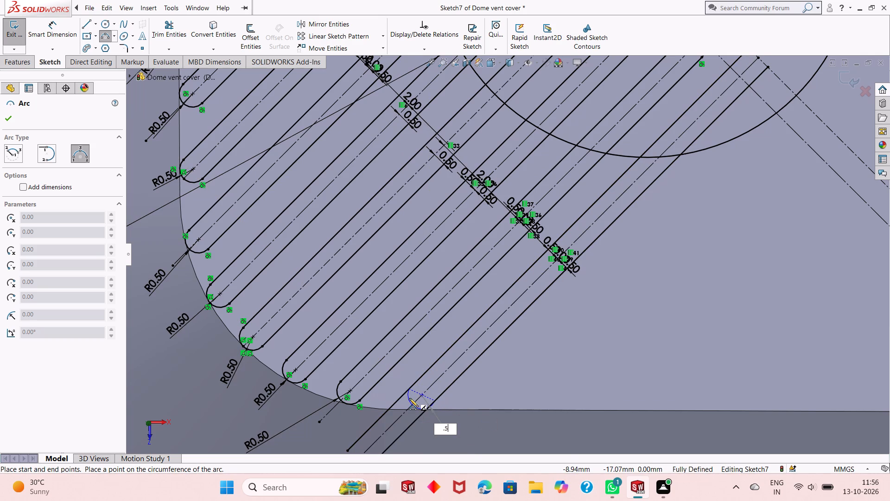
right_click(430, 343)
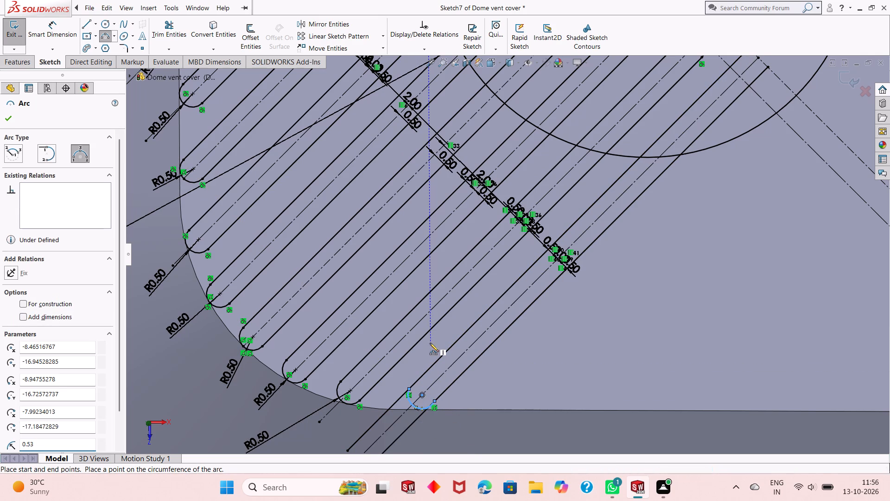
click(438, 347)
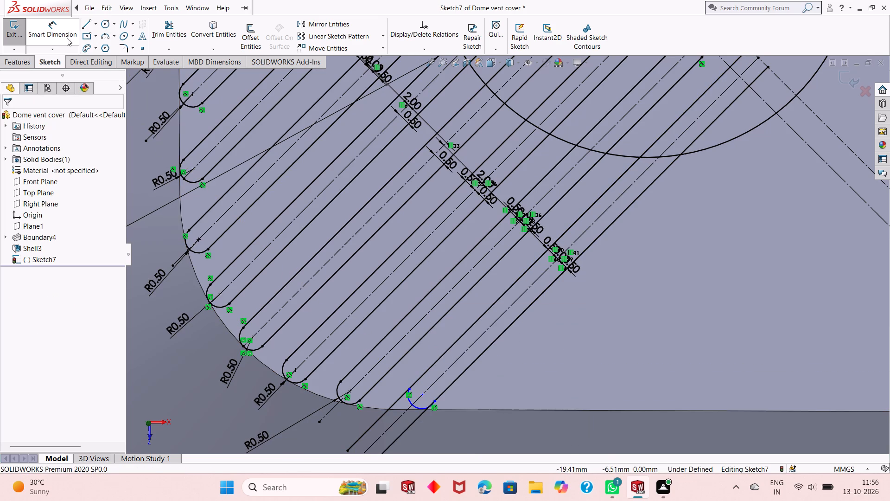
Add a 0.5 mm radius dimension to the new slot's outer end arc.
click(52, 28)
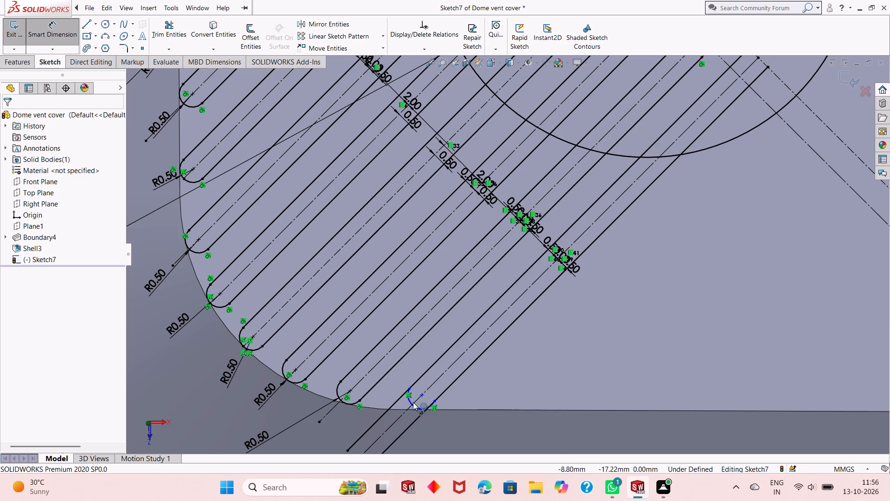
click(414, 405)
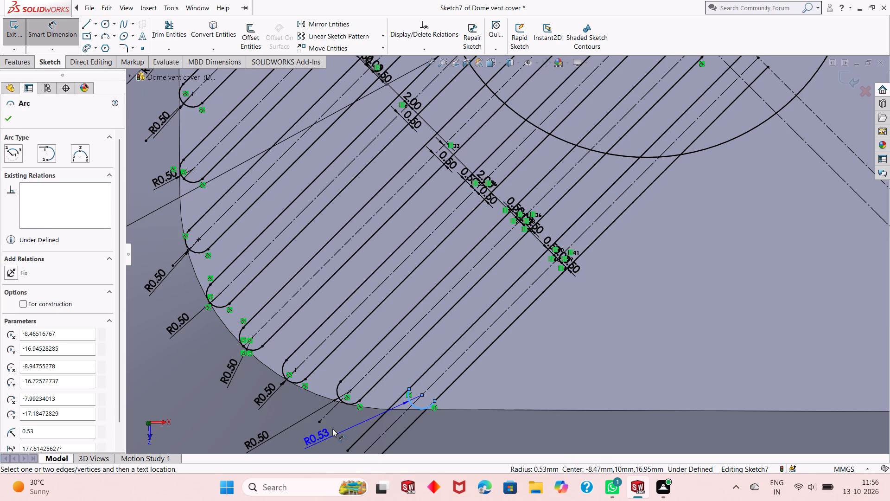
click(332, 429)
text(.5)
key(Return)
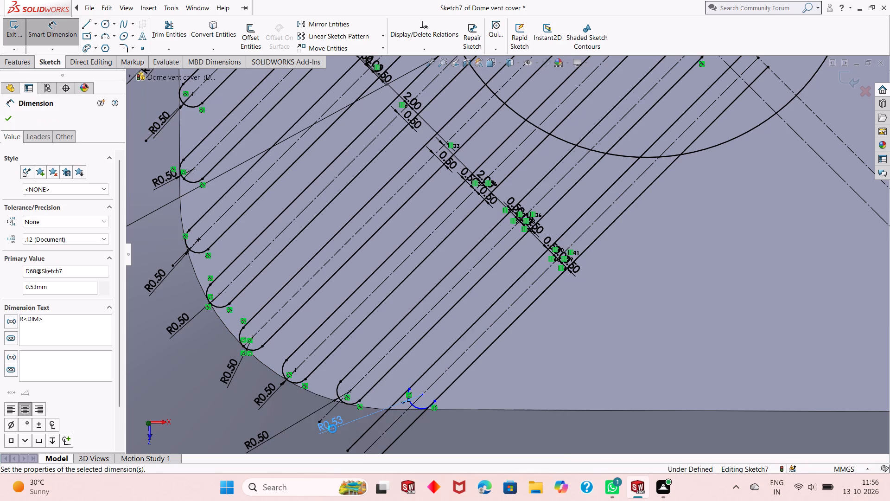
right_click(492, 388)
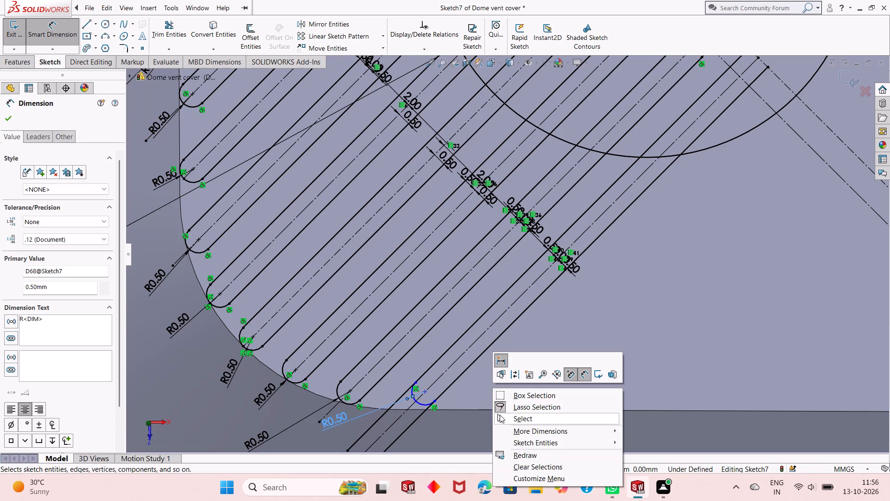
click(500, 417)
Add a tangent relation between the new slot's outer end arc and the straight edge of the face.
click(420, 405)
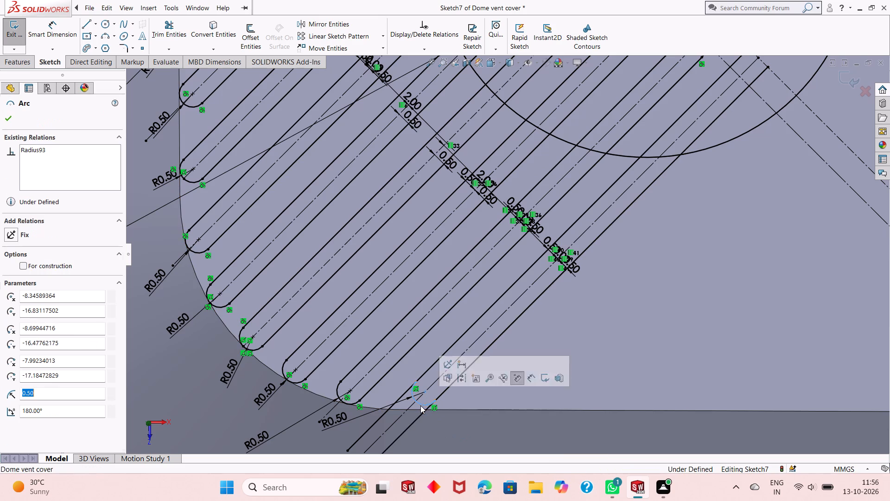
ctrl+click(413, 410)
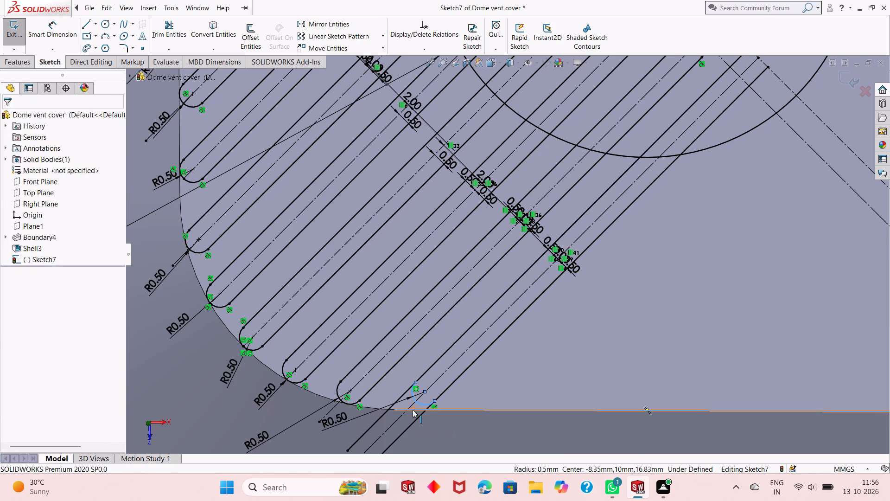
click(435, 372)
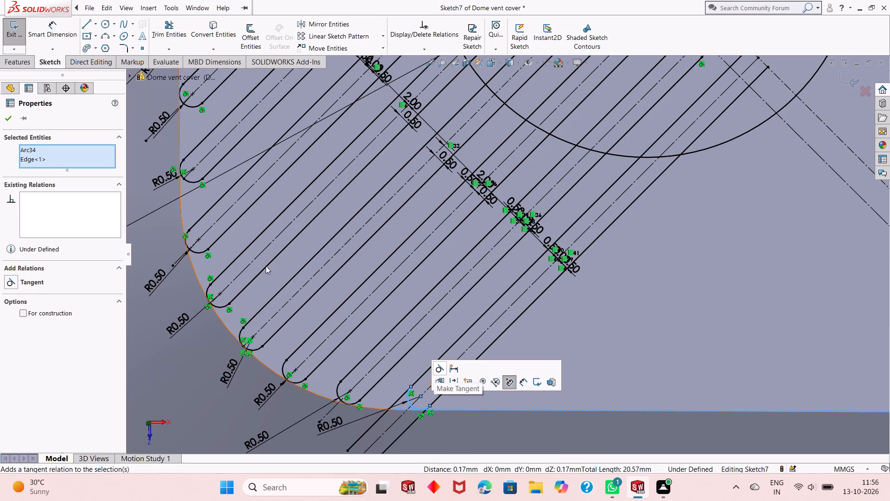
click(3, 121)
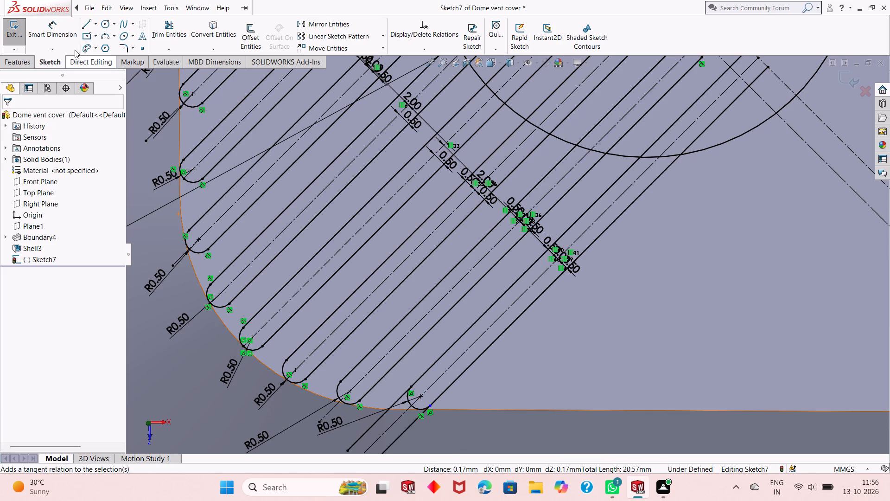
Trim the new slot's two side lines where they extend beyond its outer end arc.
click(155, 35)
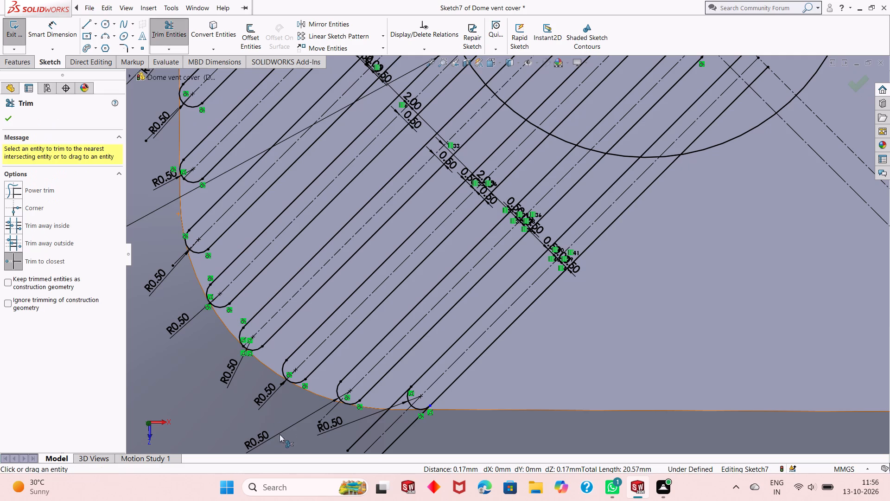
click(354, 444)
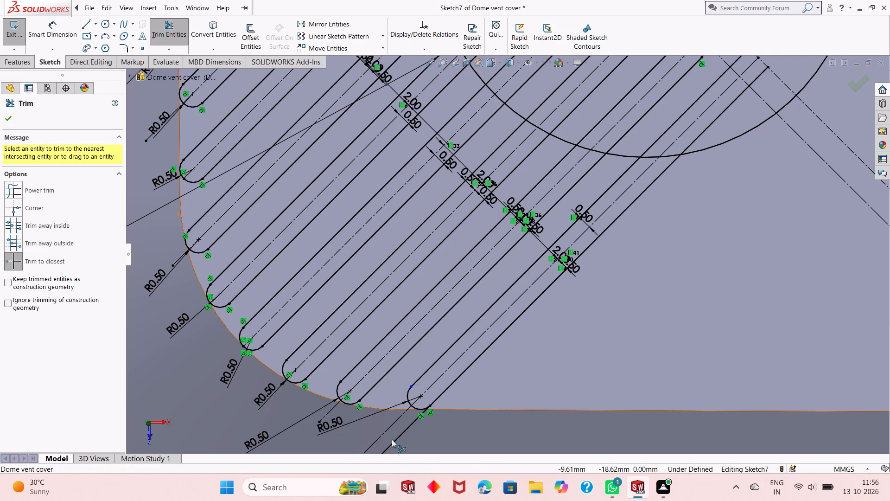
click(393, 442)
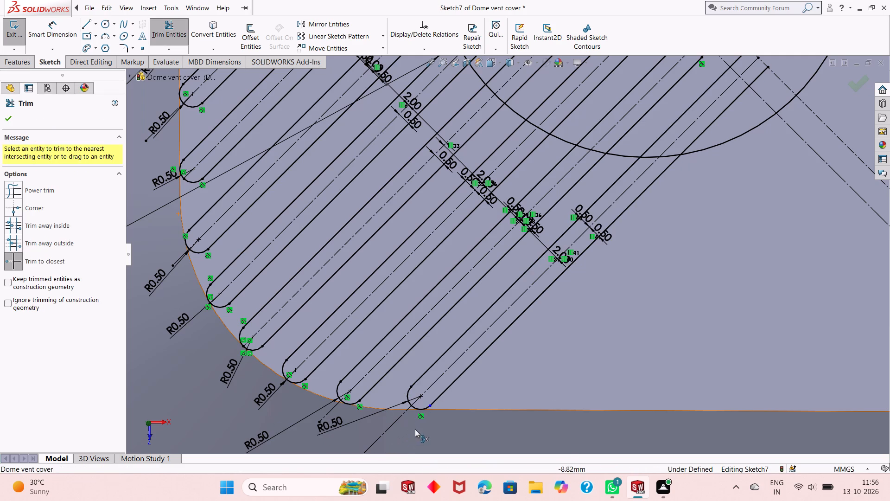
right_click(499, 362)
click(510, 391)
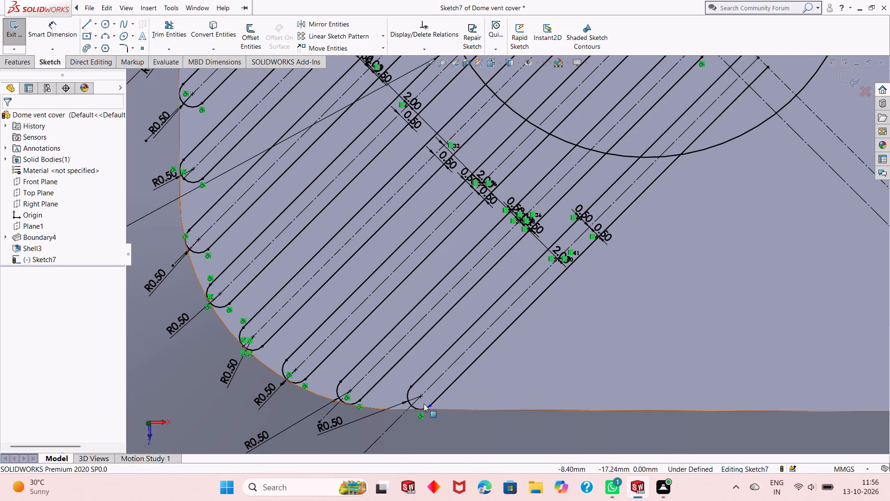
Add a tangent relation between the new slot's outer end arc and its outermost side line.
click(424, 408)
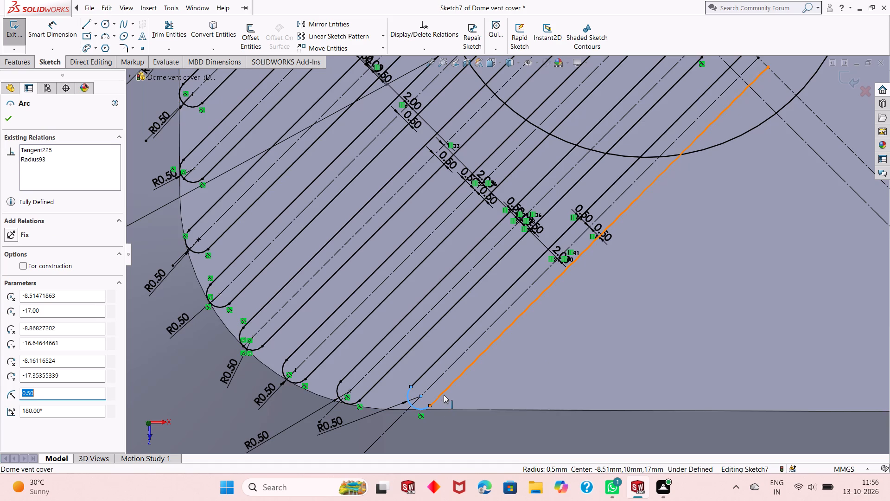
ctrl+click(444, 395)
click(474, 355)
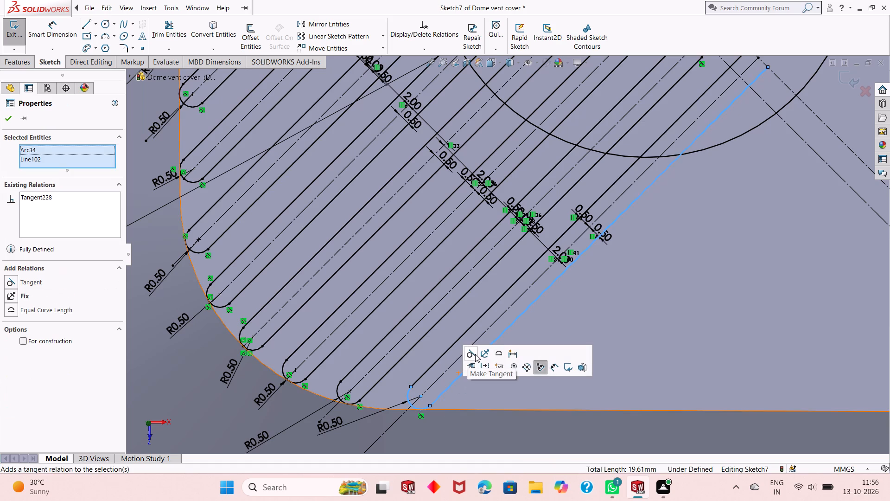
click(3, 117)
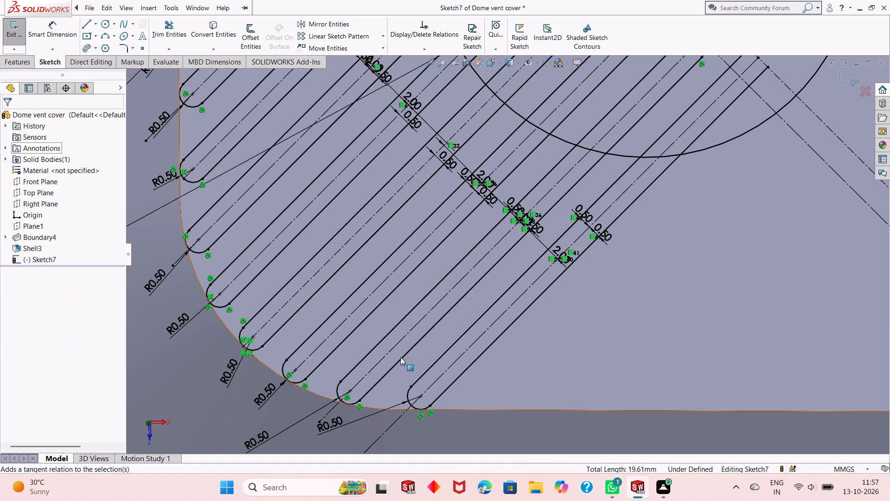
scroll(415, 385, up, 4)
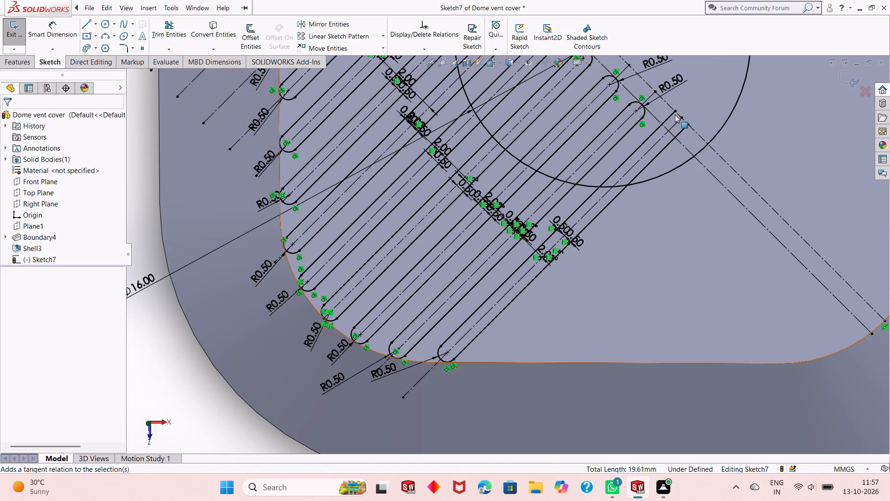
Sketch a three-point arc of about 0.54 mm radius across the newest slot's inner end, tangent to the perpendicular diagonal construction line.
scroll(675, 115, down, 7)
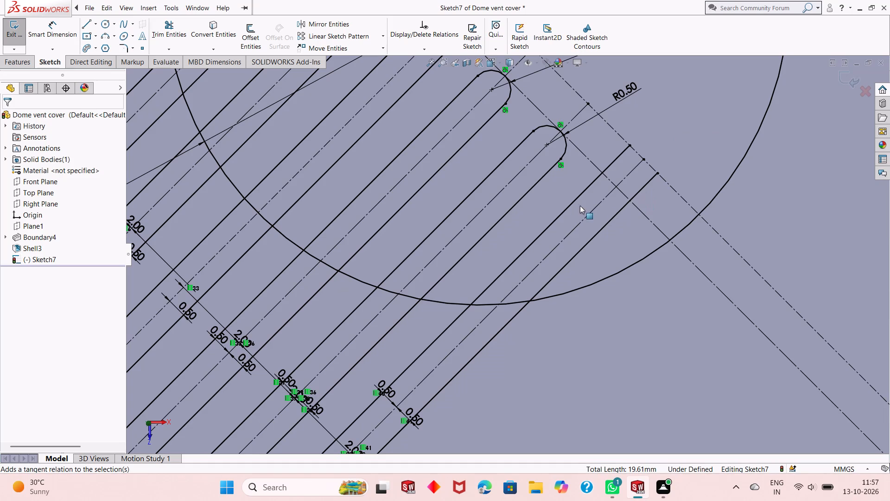
click(102, 36)
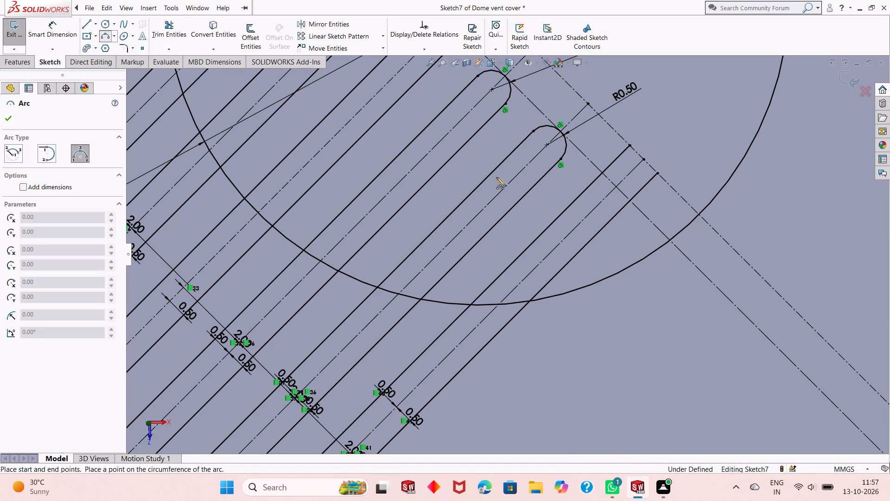
click(582, 194)
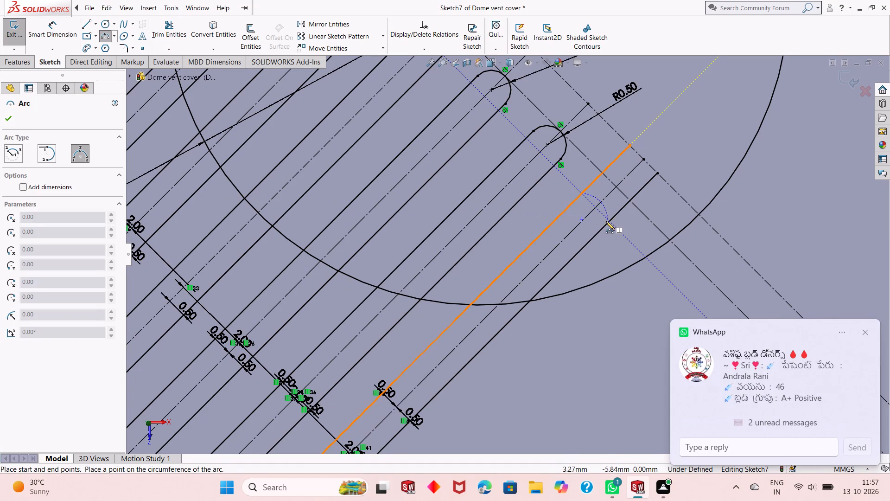
click(607, 222)
click(617, 189)
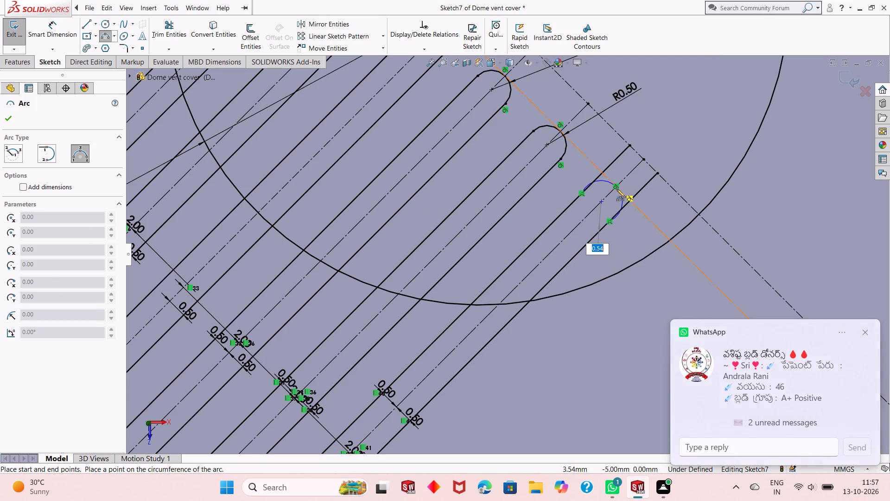
key(Escape)
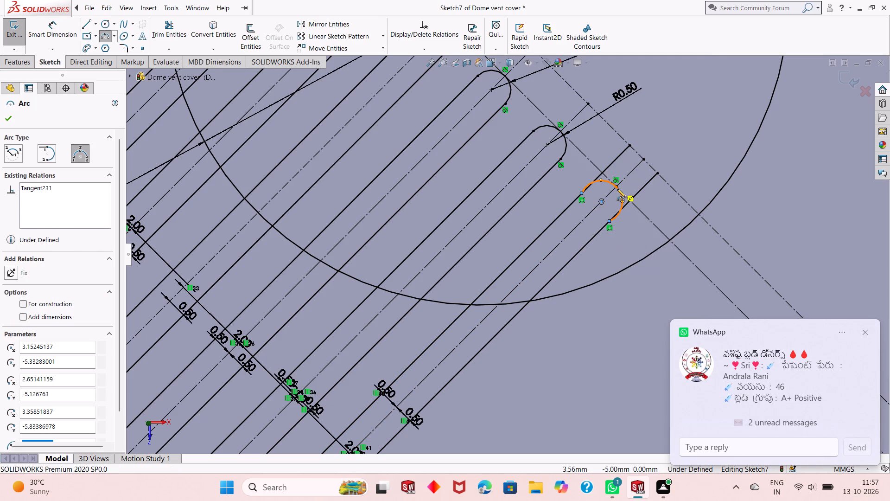
click(862, 331)
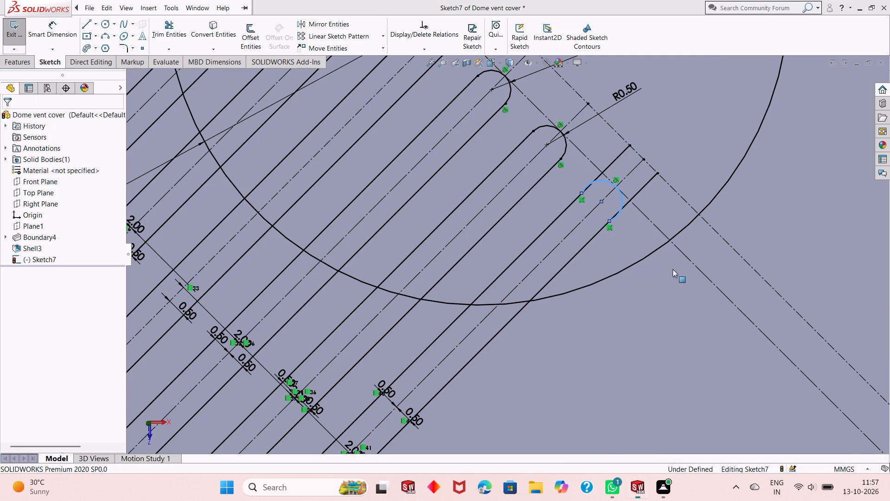
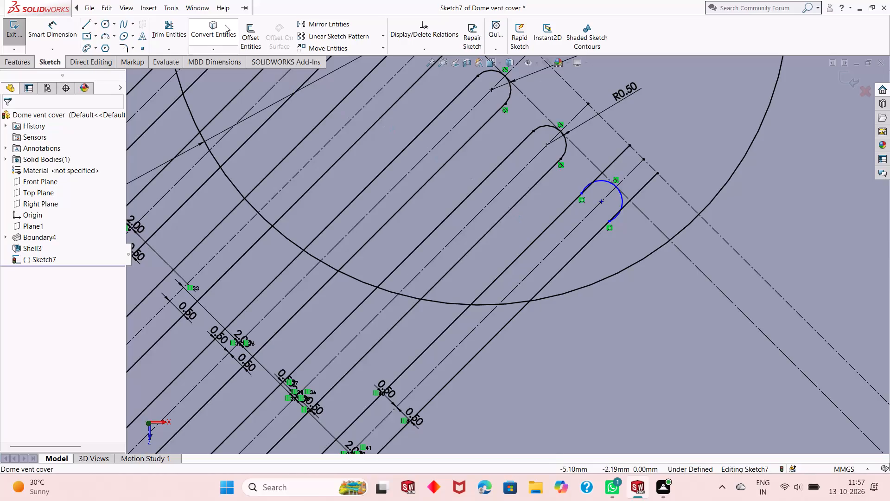
Dimension the radius of the newest slot's inner end arc as 0.5 mm.
click(57, 29)
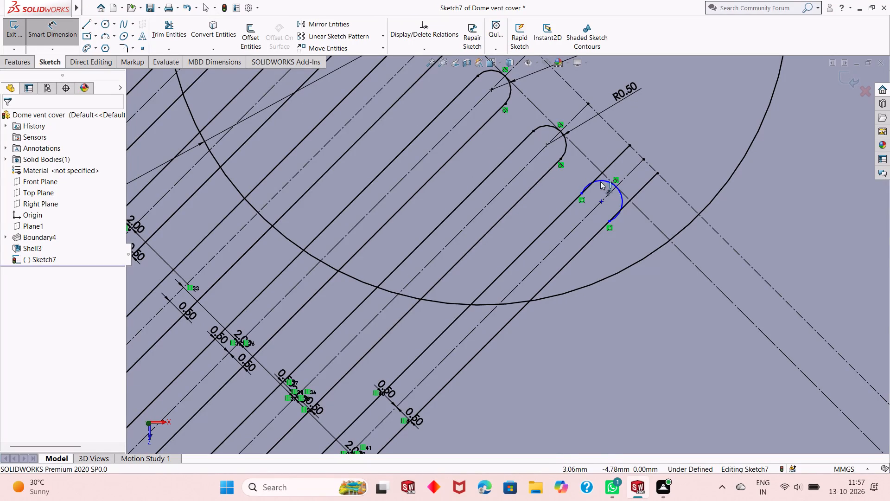
click(621, 198)
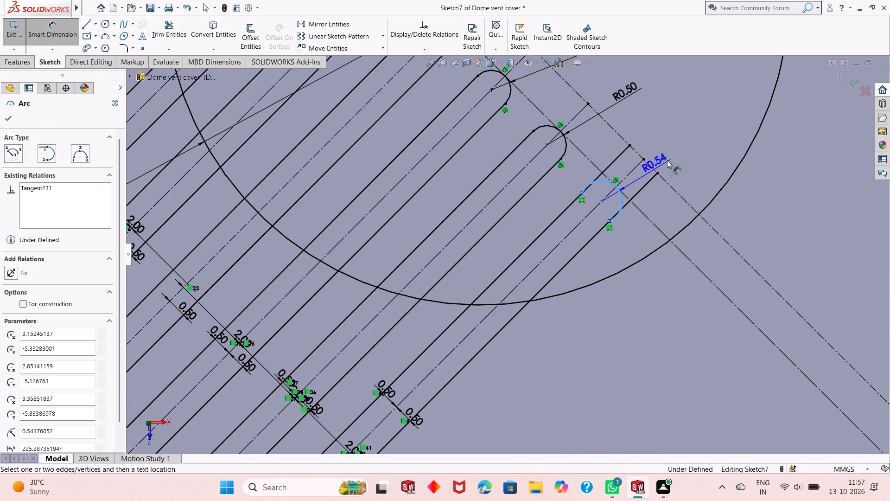
click(684, 141)
text(.5)
key(Return)
right_click(686, 157)
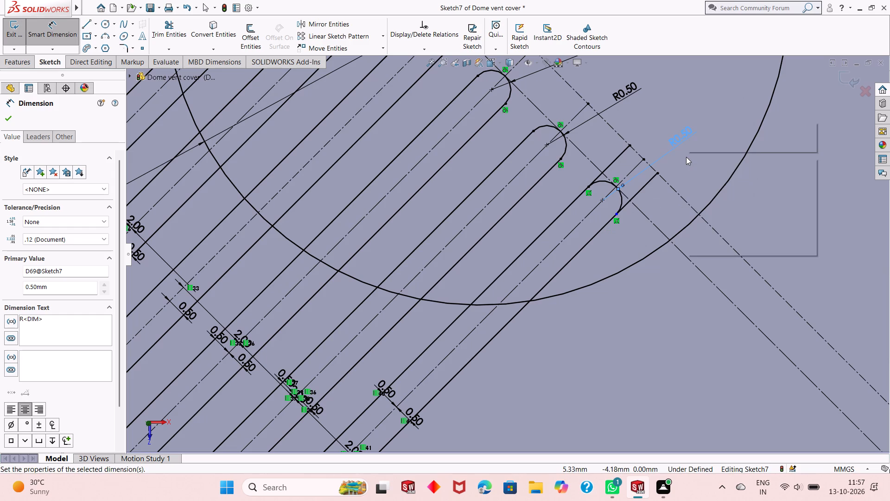
click(695, 186)
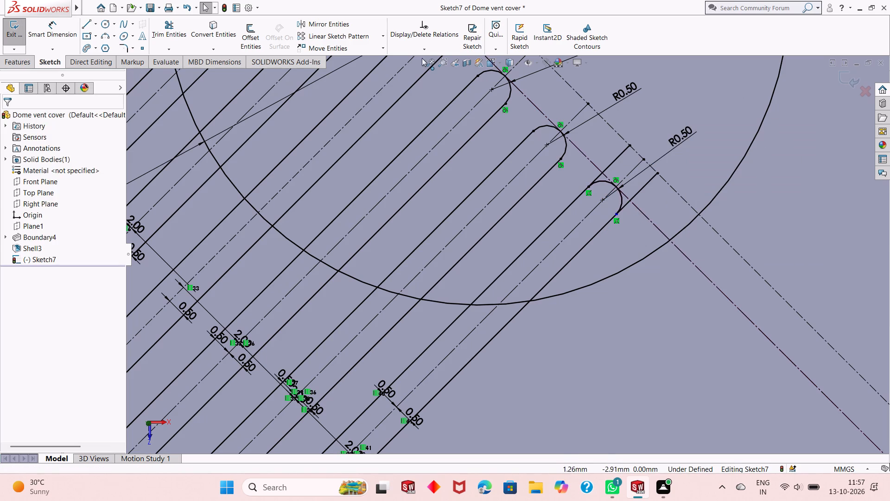
Trim the newest slot's two side lines and their leftover ends where they extend beyond its inner end arc.
click(155, 25)
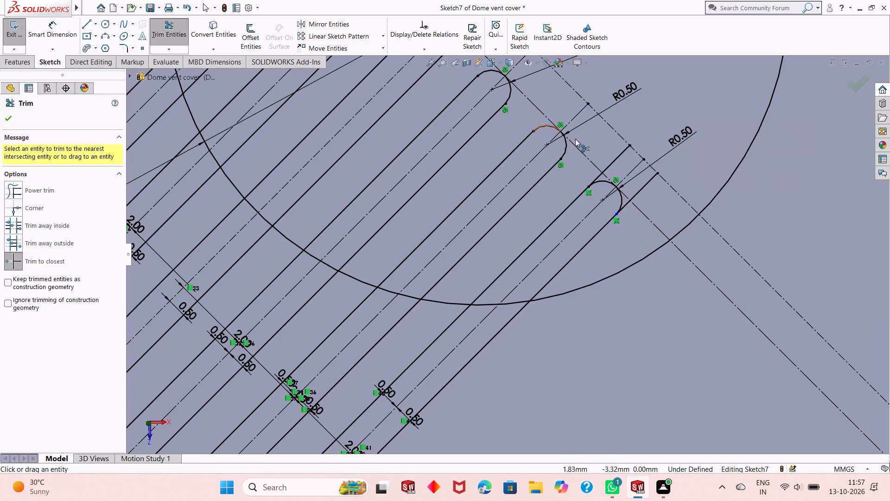
click(618, 155)
click(601, 175)
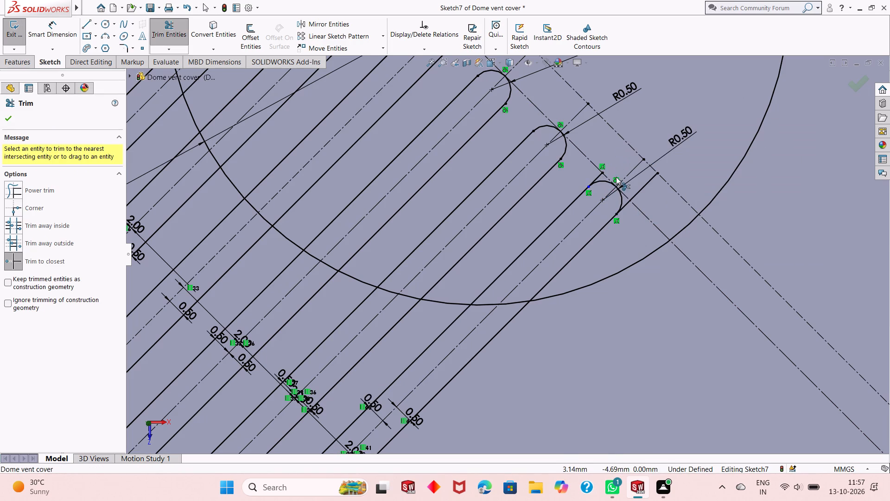
click(646, 186)
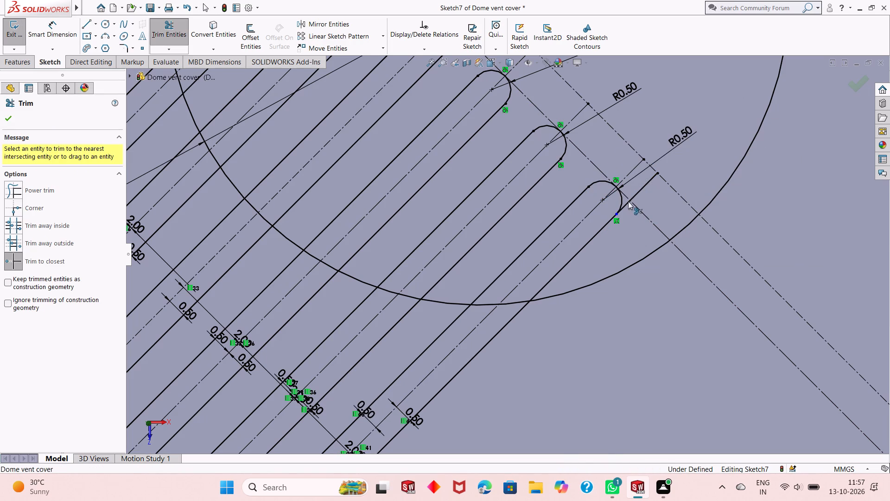
click(627, 204)
right_click(693, 164)
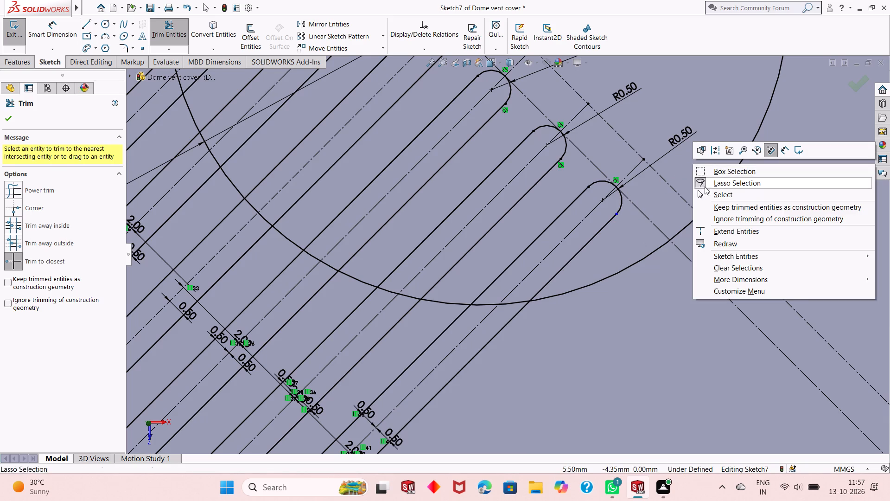
click(705, 192)
Add a tangent relation between the newest slot's inner end arc and its outermost side line.
click(605, 184)
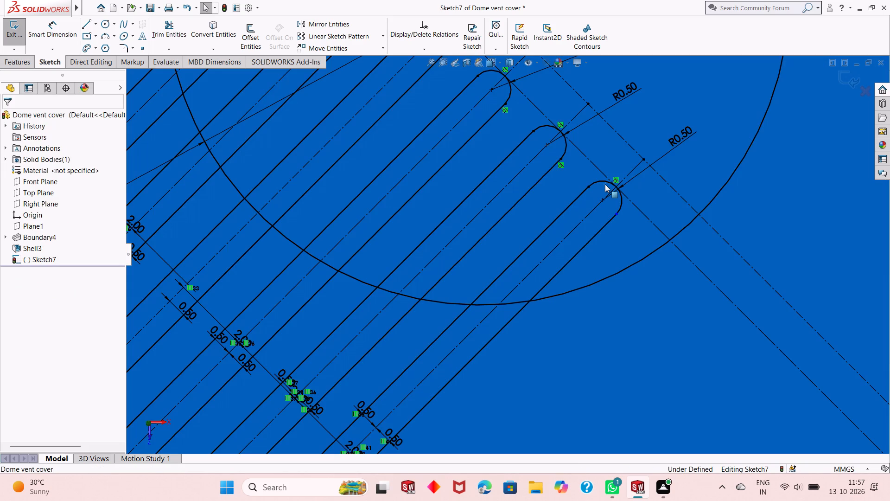
key(Escape)
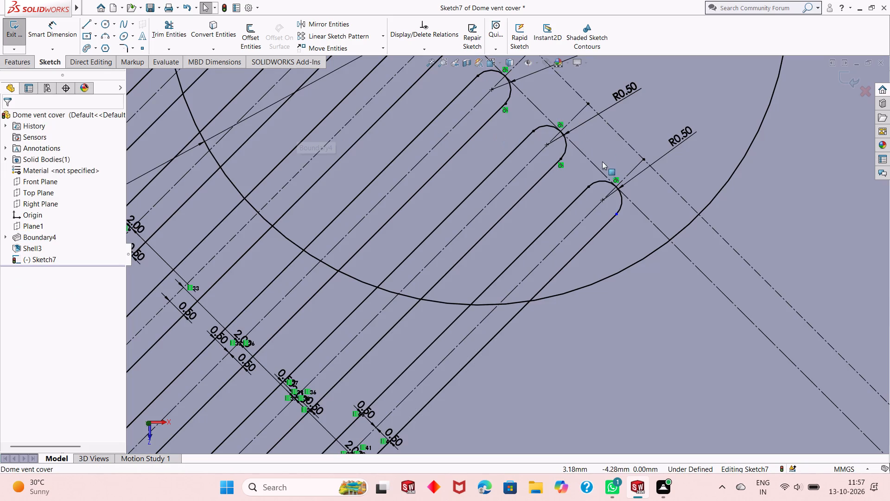
click(599, 181)
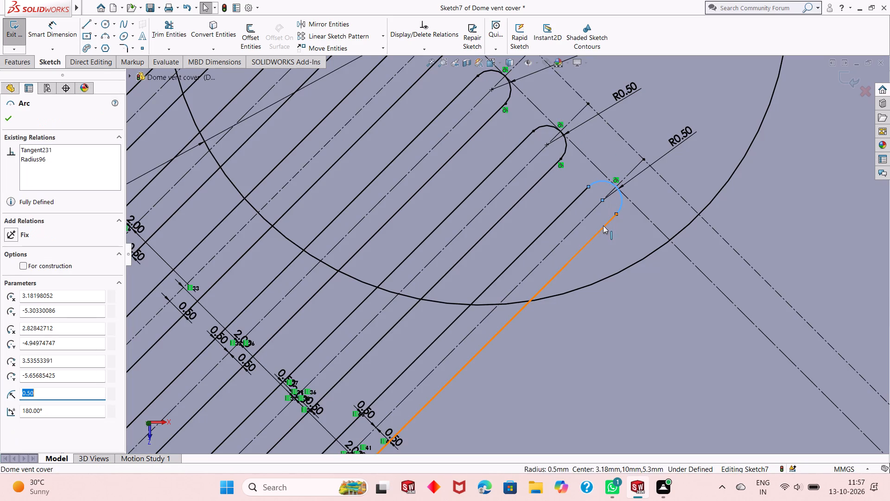
ctrl+click(603, 225)
click(631, 187)
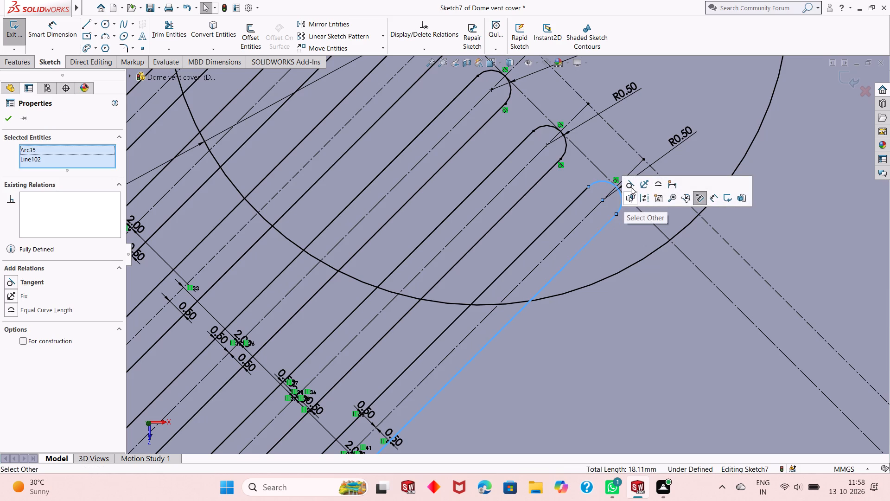
click(12, 122)
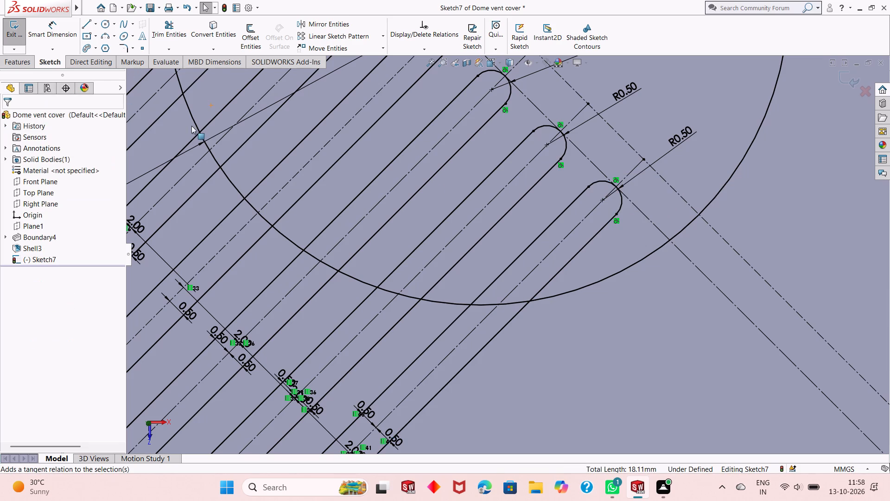
Offset the newest slot's centerline 2 mm in one direction, away from the existing slots, with the dimension added.
scroll(450, 197, down, 4)
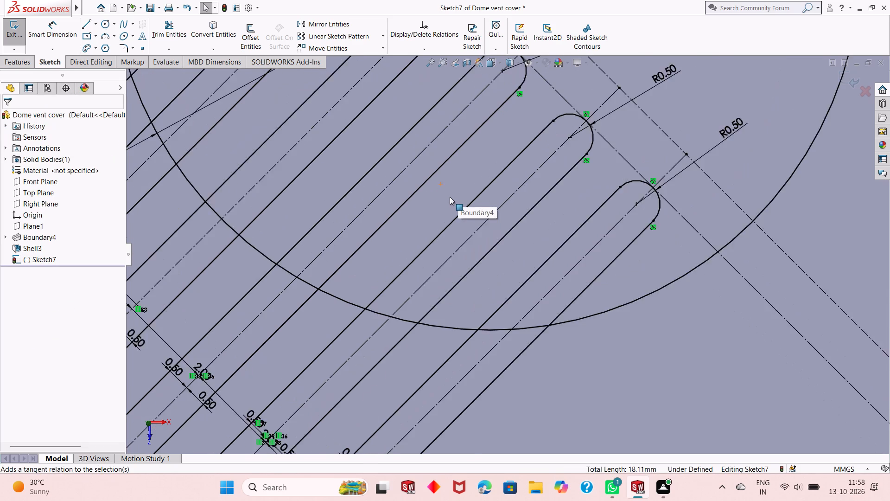
scroll(450, 197, up, 3)
scroll(450, 244, up, 7)
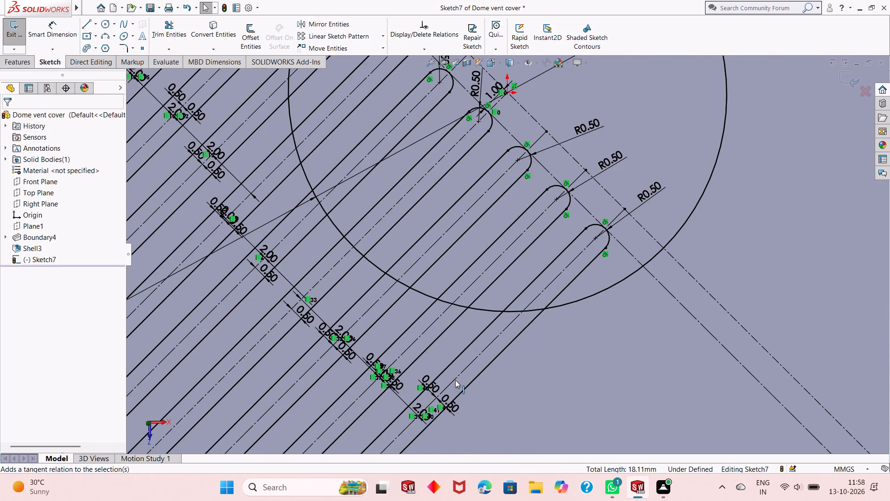
scroll(428, 380, up, 4)
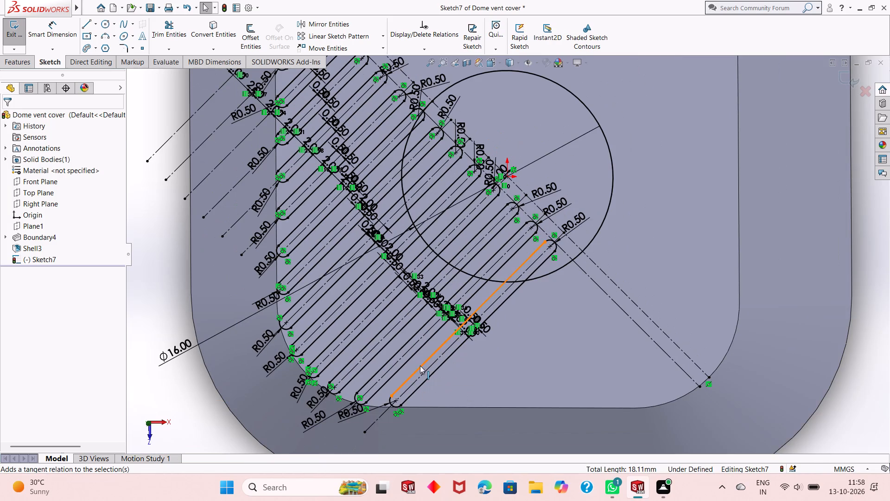
click(424, 373)
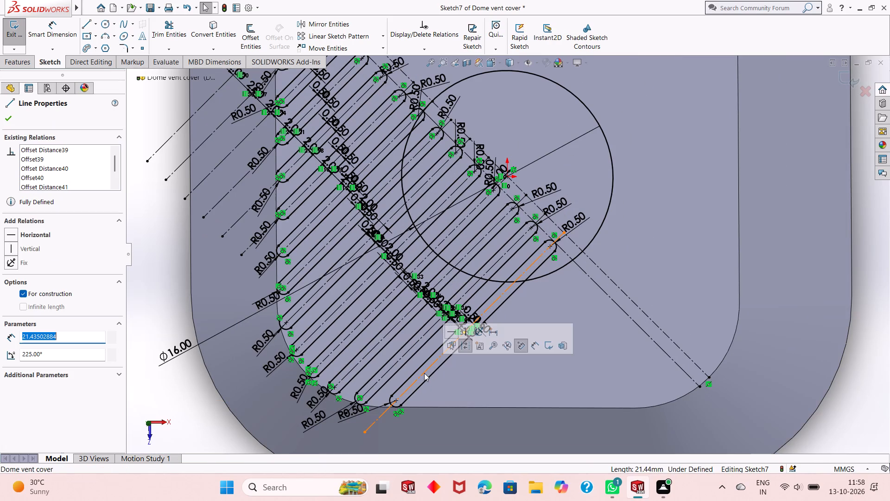
click(255, 40)
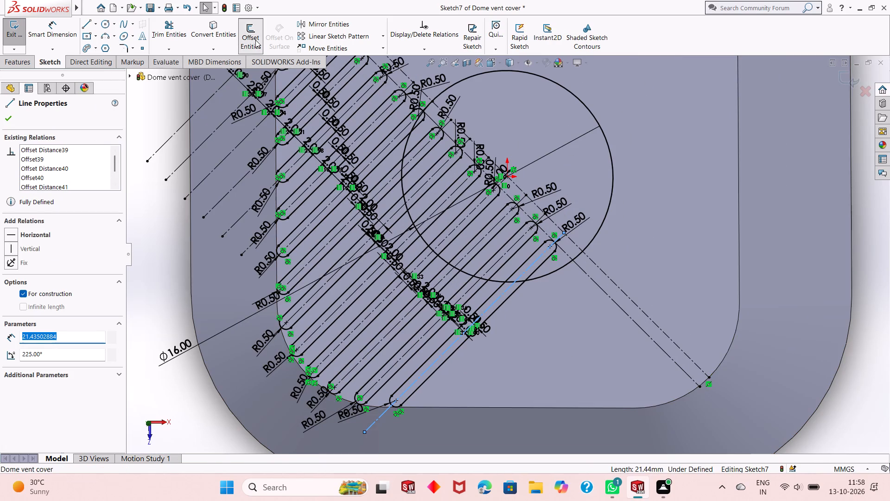
key(2)
key(Return)
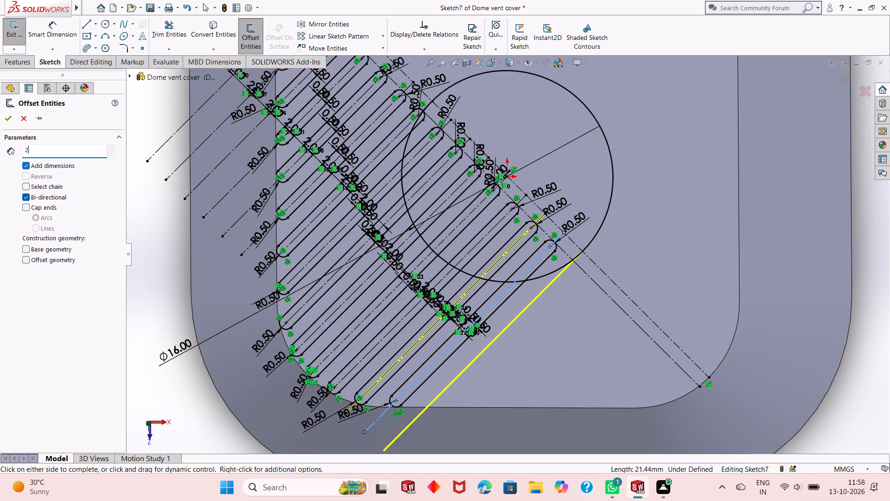
click(25, 194)
click(25, 178)
click(9, 119)
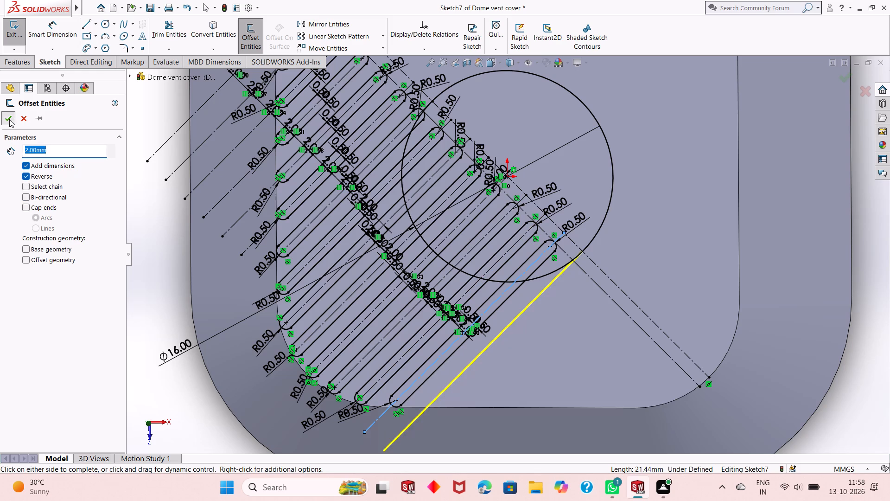
Convert the new 2 mm offset line to construction geometry.
click(460, 373)
click(498, 344)
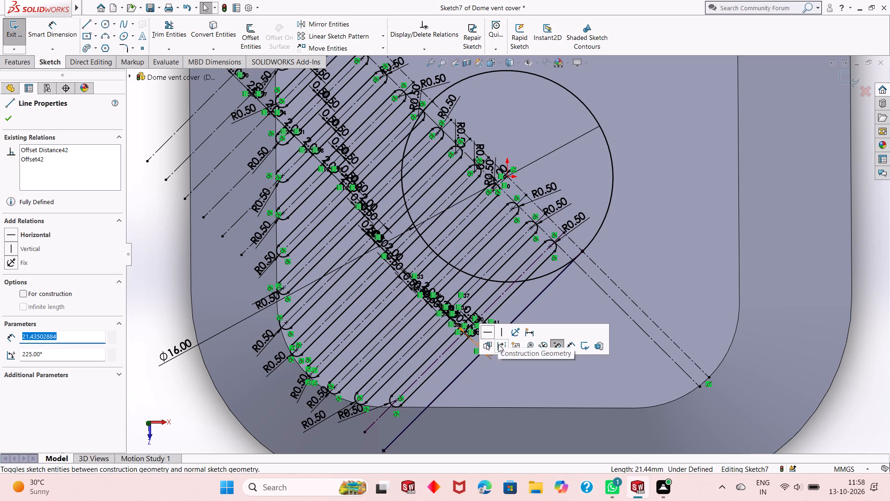
Offset the new construction centerline 0.5 mm bi-directionally to create the next slot's two side lines.
click(467, 368)
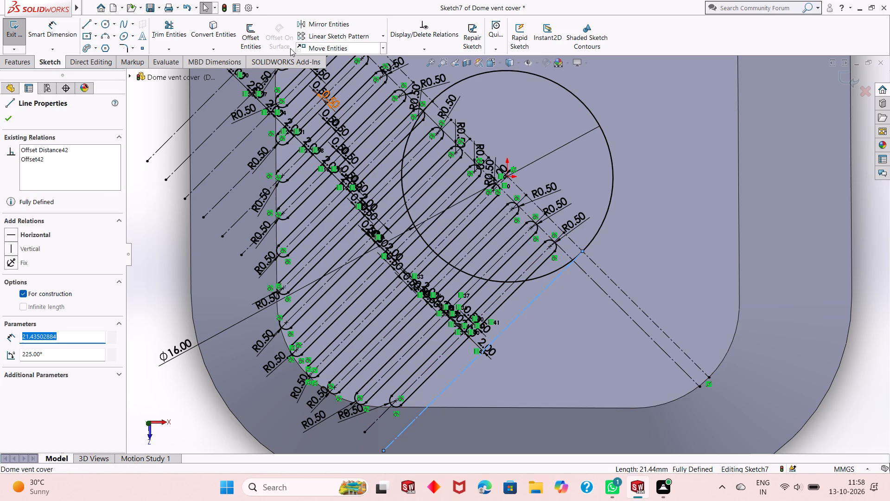
click(247, 45)
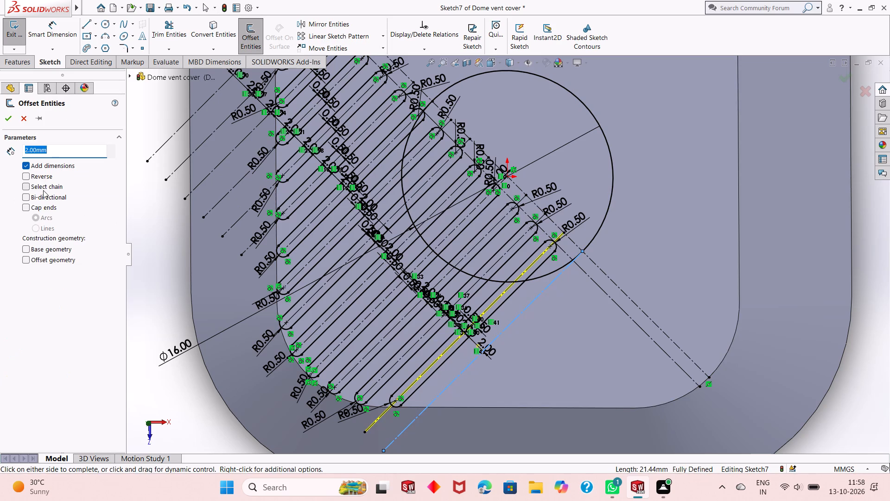
text(.5)
key(Return)
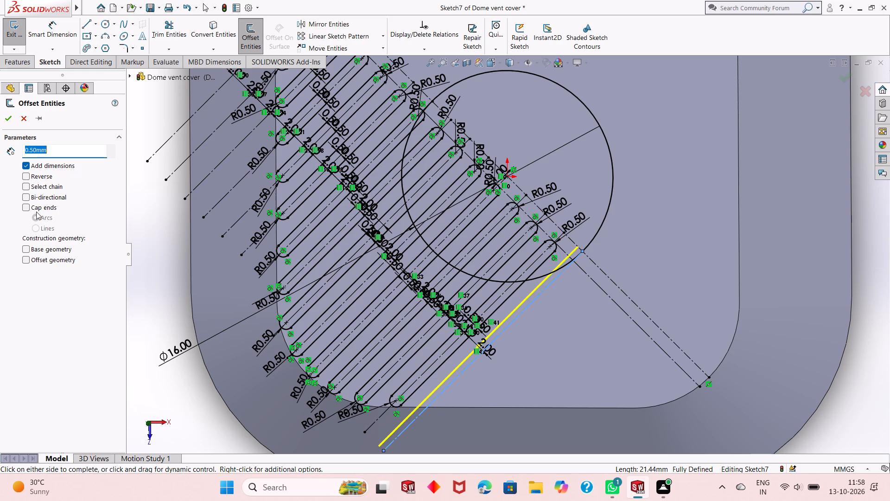
click(29, 196)
click(5, 122)
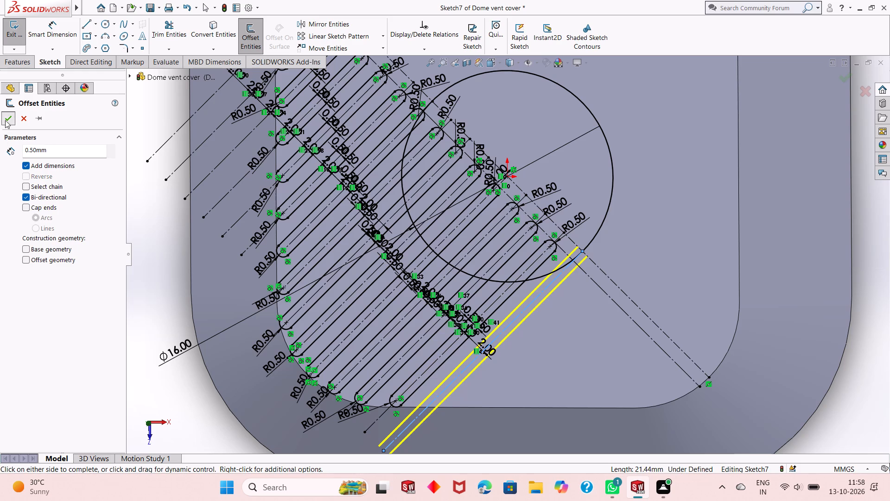
Sketch a three-point arc of 0.5 mm radius between the new side lines, near the straight edge of the face.
scroll(494, 380, down, 2)
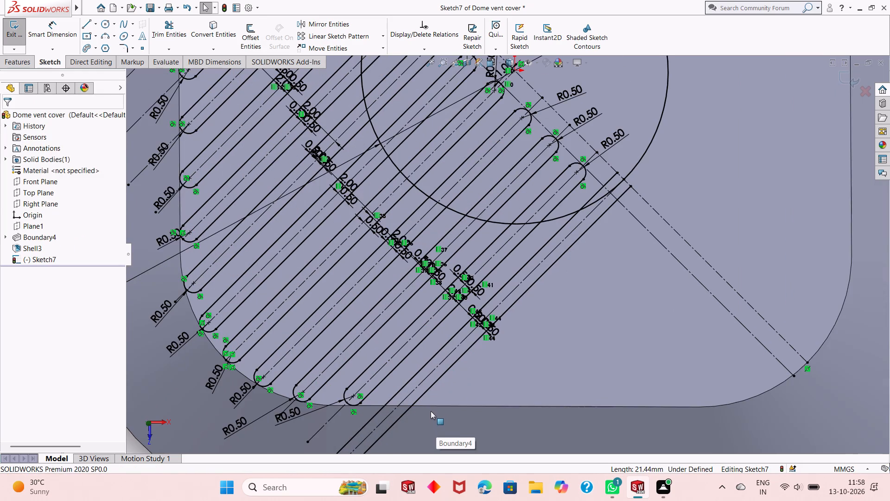
scroll(430, 406, down, 1)
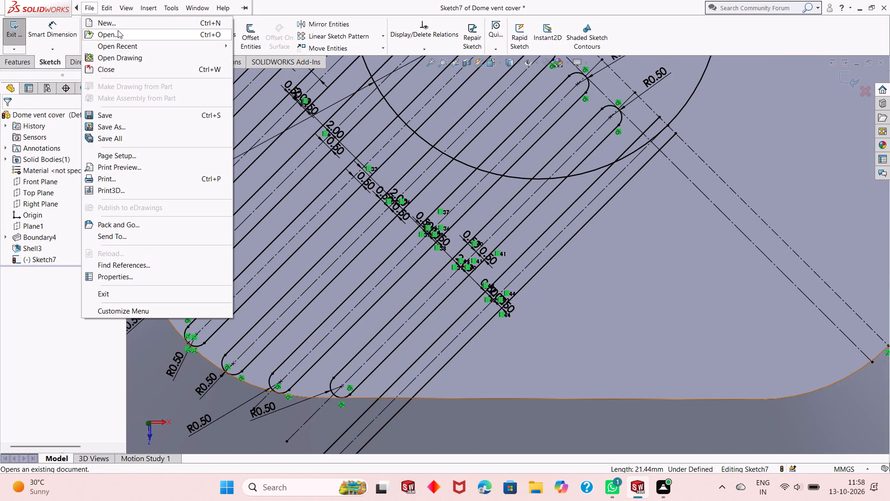
click(309, 7)
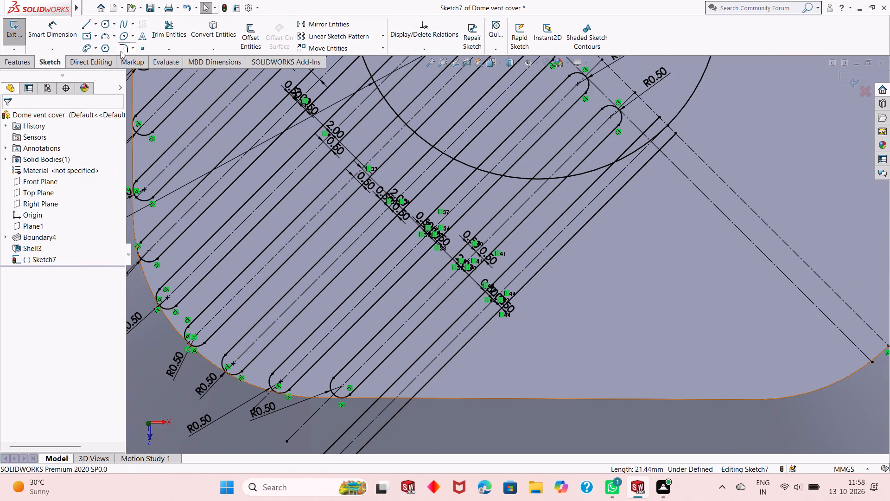
click(105, 37)
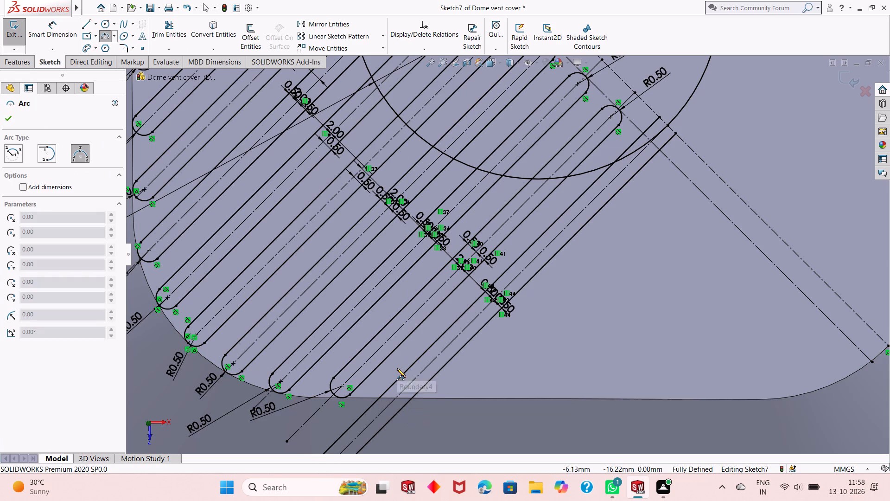
click(405, 373)
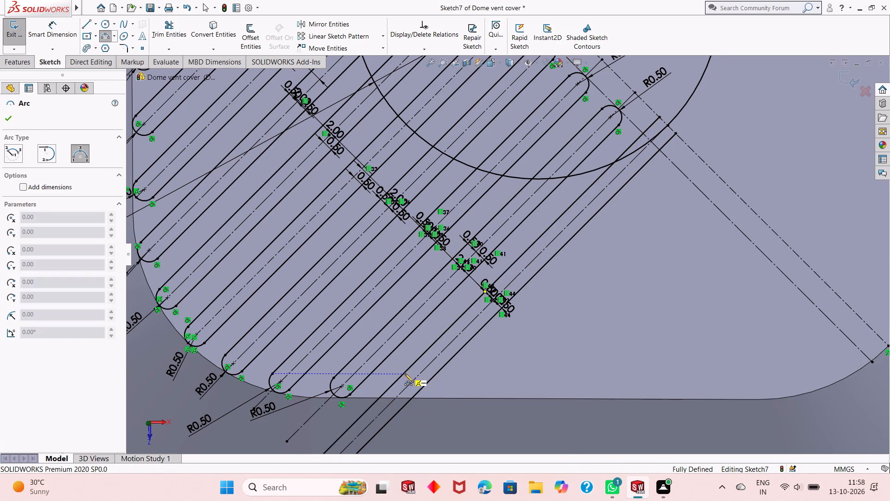
click(422, 387)
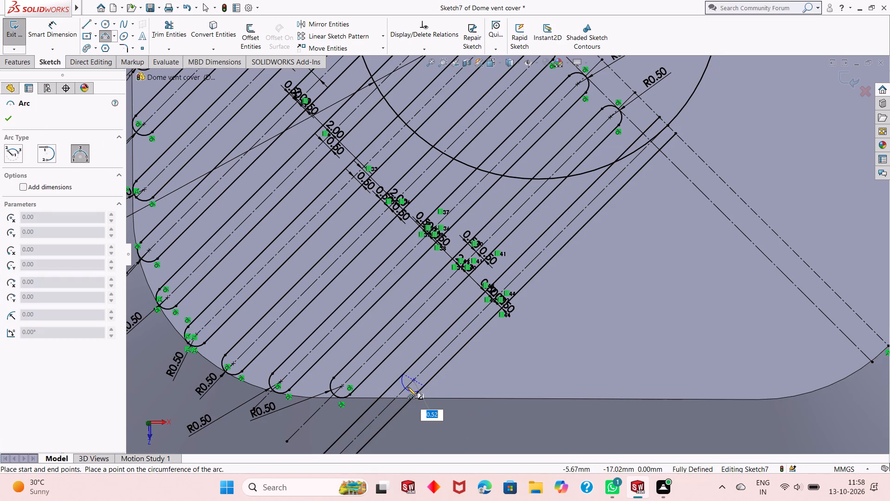
text(.5)
key(Return)
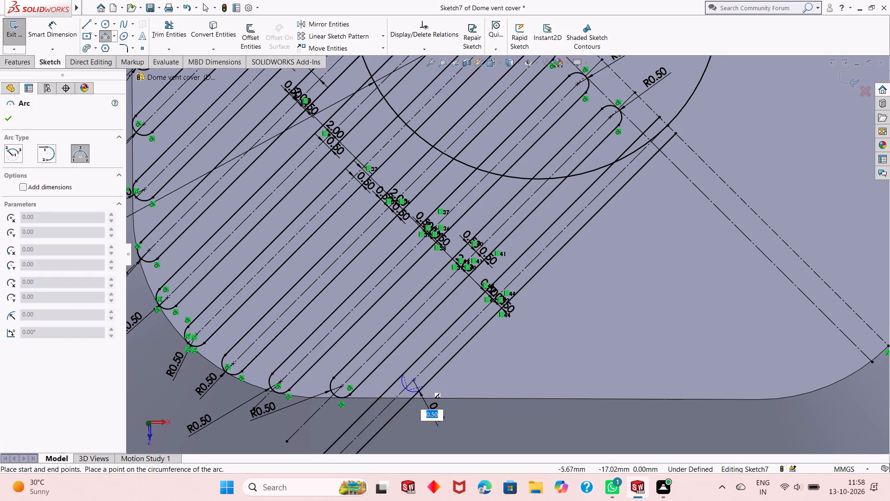
right_click(487, 340)
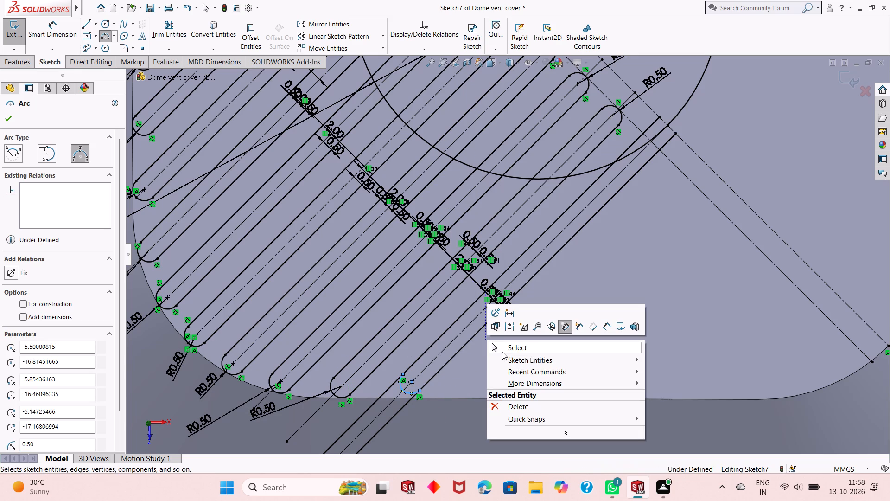
click(502, 352)
Add a 0.5 mm radius dimension to the newest slot's end arc near the straight edge of the face.
click(59, 42)
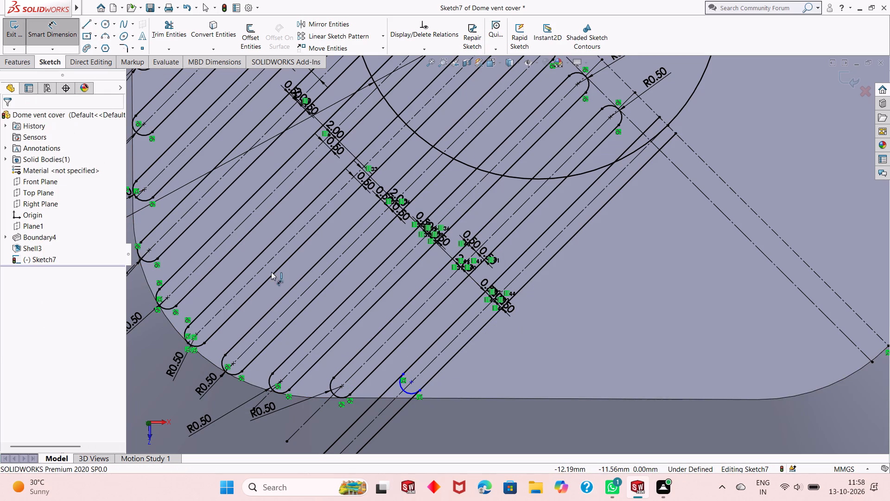
scroll(401, 425, down, 4)
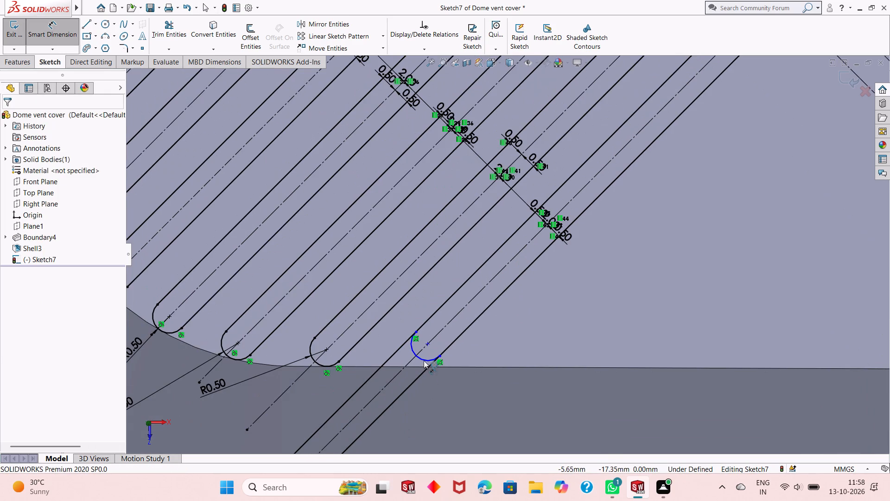
click(424, 360)
click(396, 410)
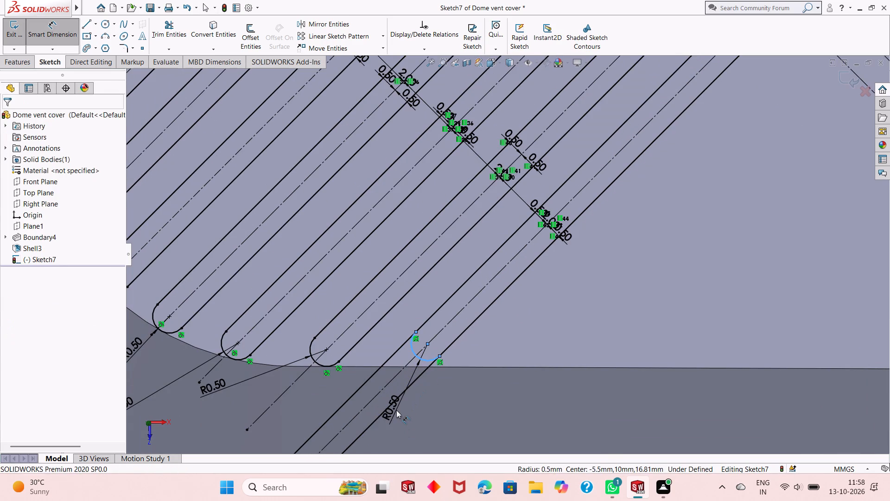
key(Return)
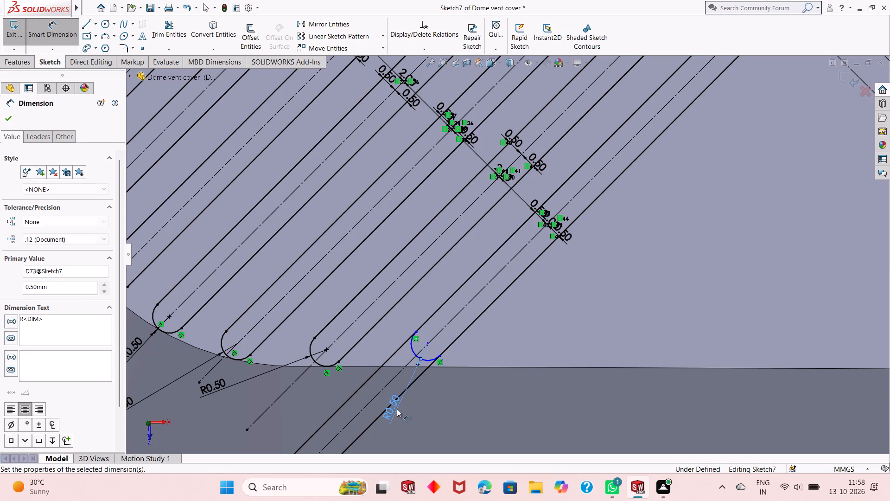
right_click(393, 318)
click(401, 348)
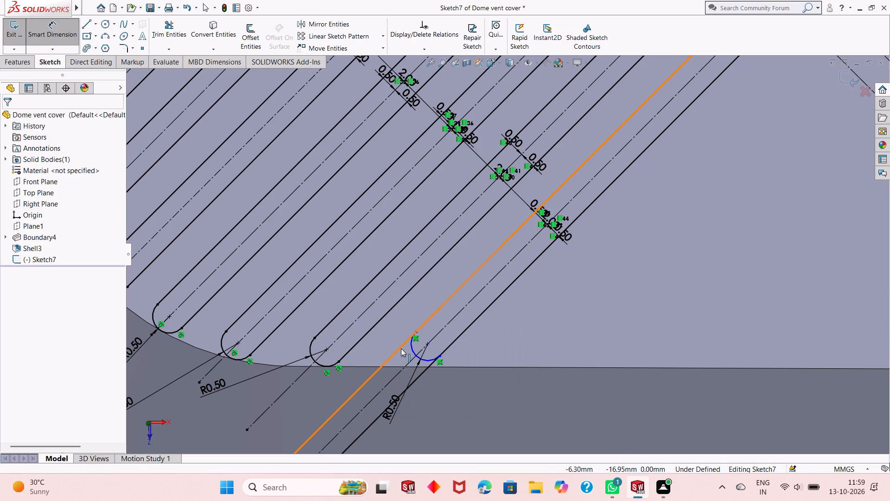
Make the newest slot's lower end arc tangent to the straight edge of the face.
click(413, 349)
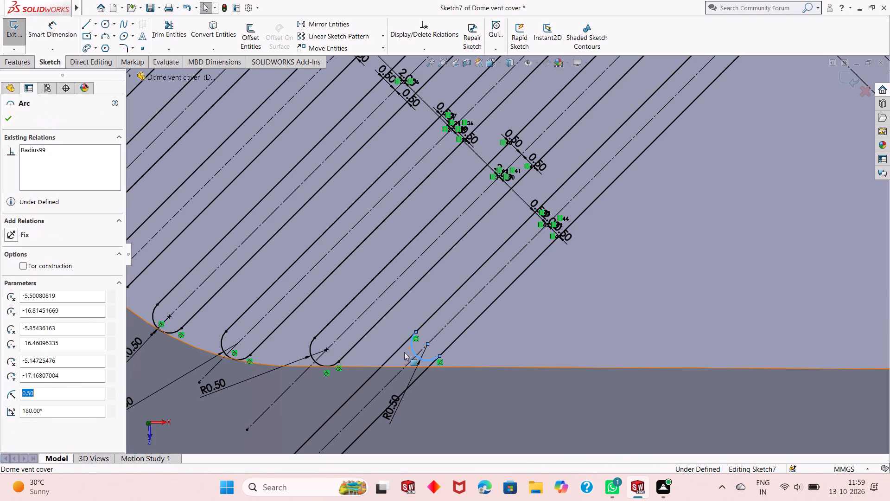
ctrl+click(398, 368)
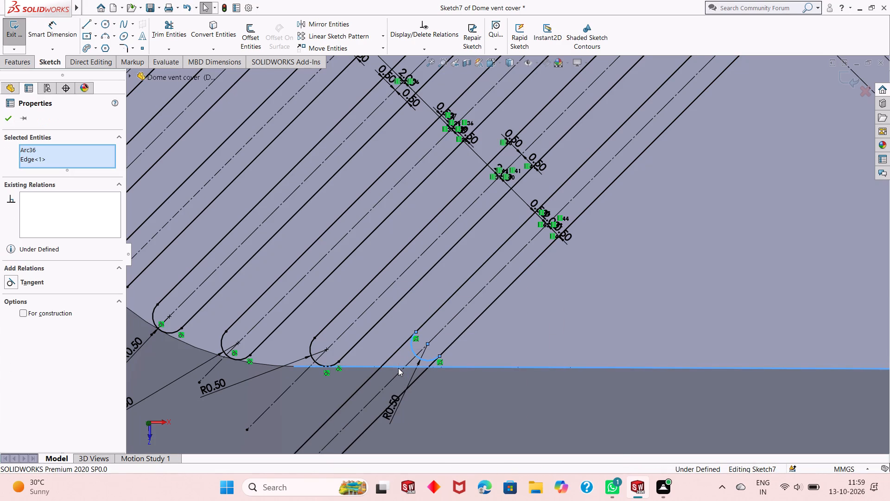
click(426, 325)
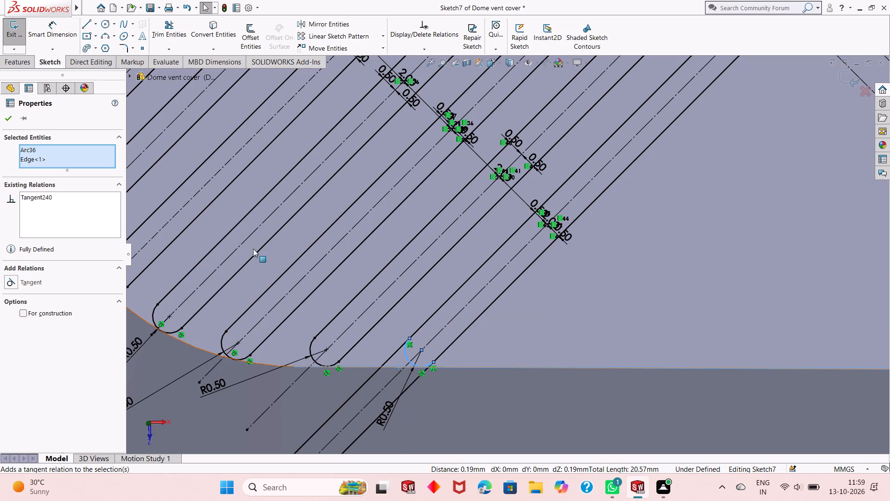
click(6, 115)
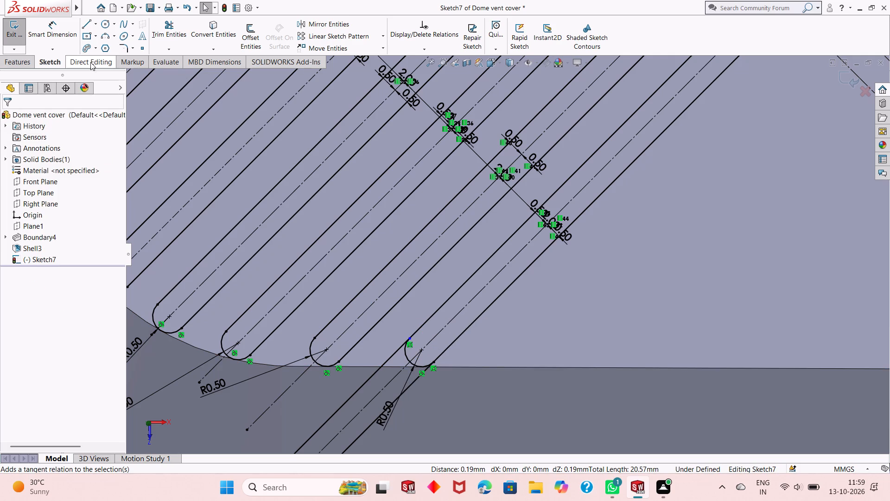
Trim the two side line portions that extend past the newest slot's end arc beyond the straight edge.
click(164, 37)
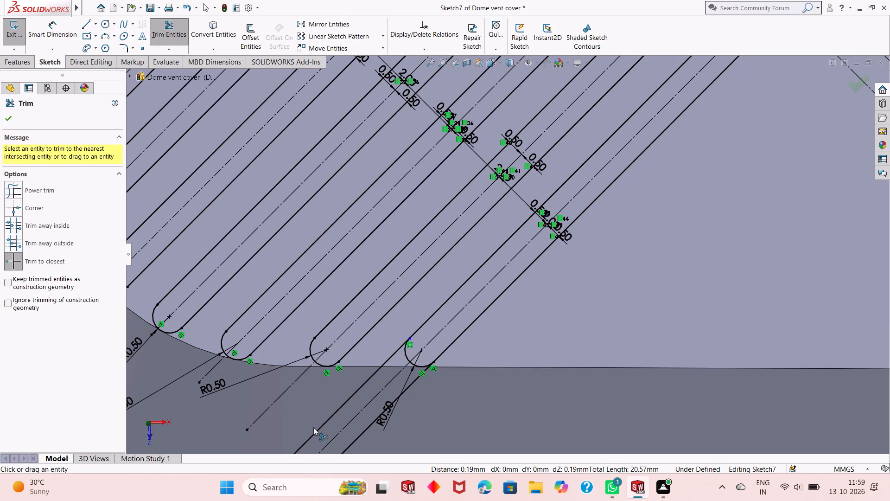
click(315, 432)
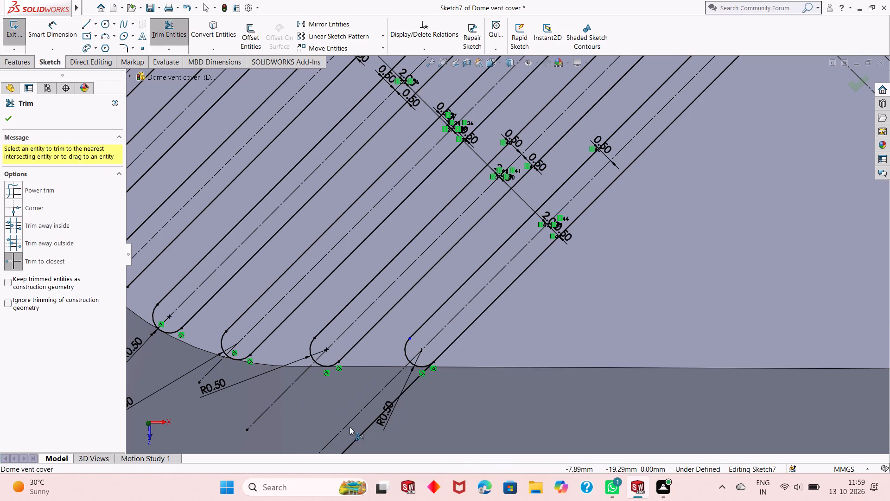
click(355, 440)
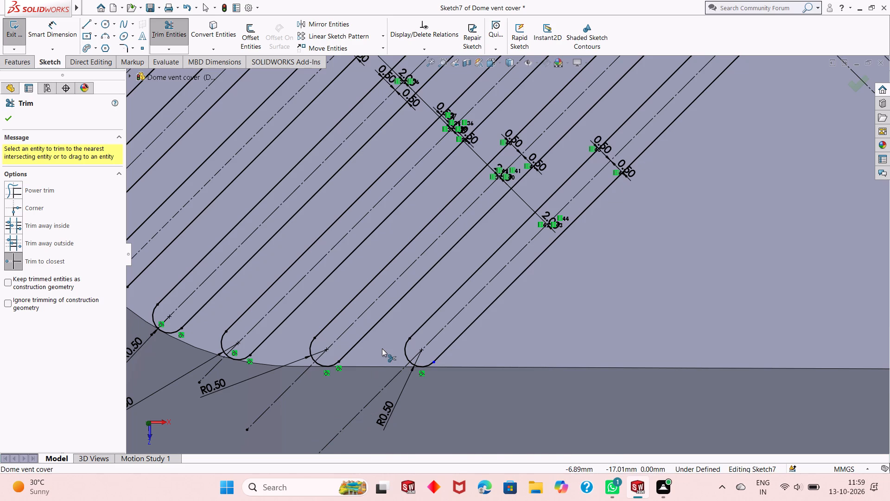
right_click(382, 348)
click(390, 379)
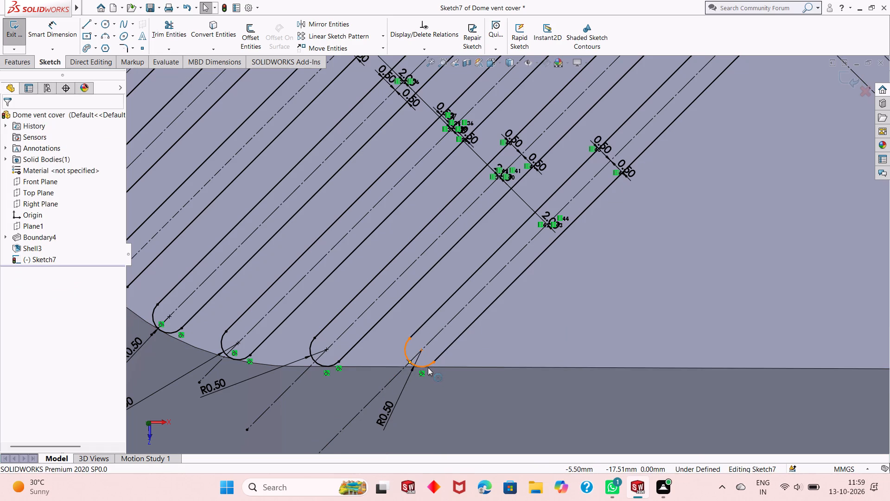
Add a tangent relation between the newest slot's lower end arc and its outer side line.
ctrl+click(429, 366)
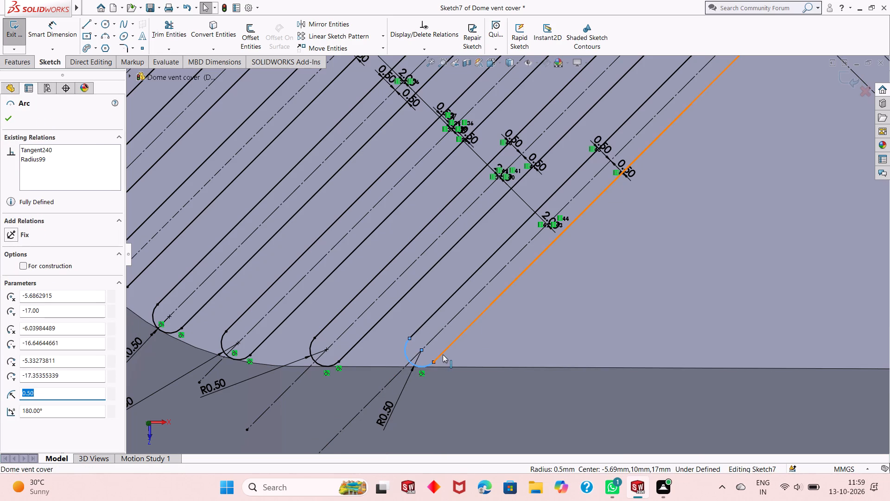
ctrl+click(443, 353)
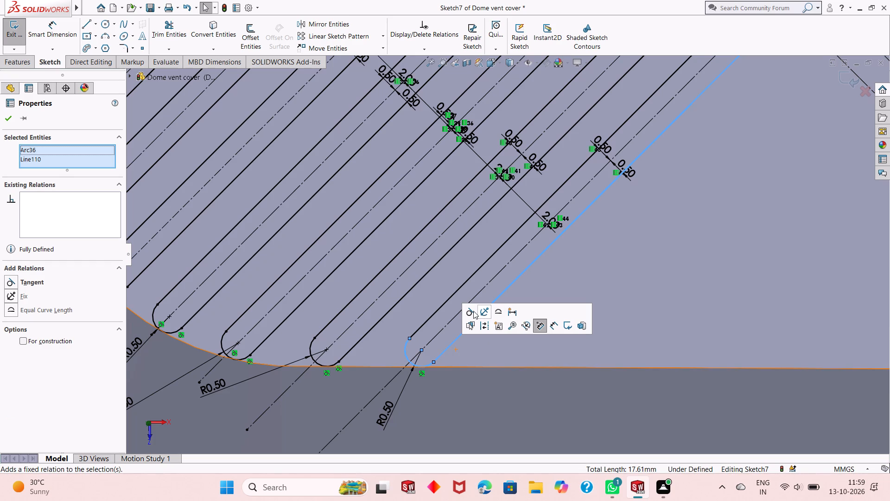
click(473, 311)
click(8, 119)
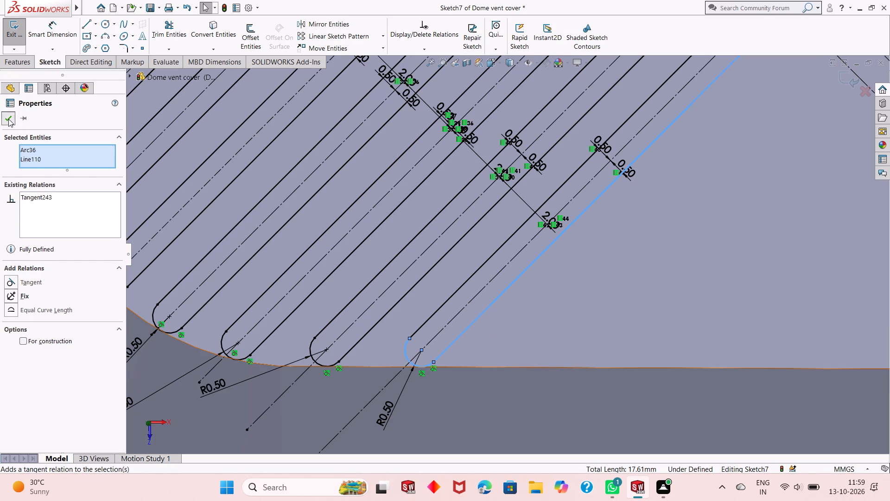
Sketch a three-point arc of about 0.52 mm radius between the newest slot's side lines at its upper end, touching the inner diagonal construction line.
scroll(444, 374, up, 5)
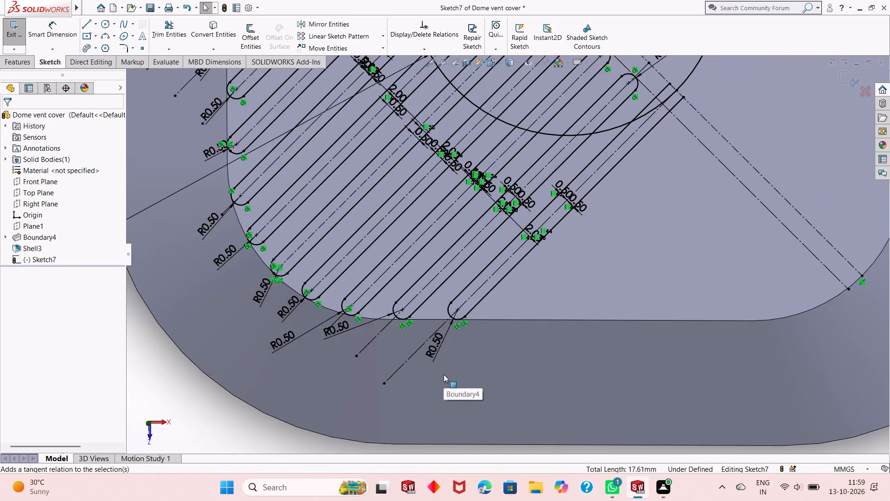
scroll(636, 110, down, 3)
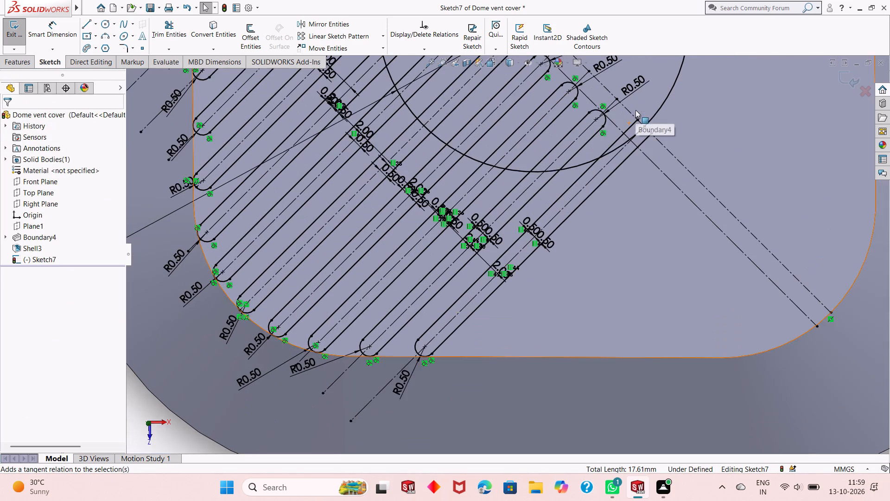
scroll(649, 133, down, 5)
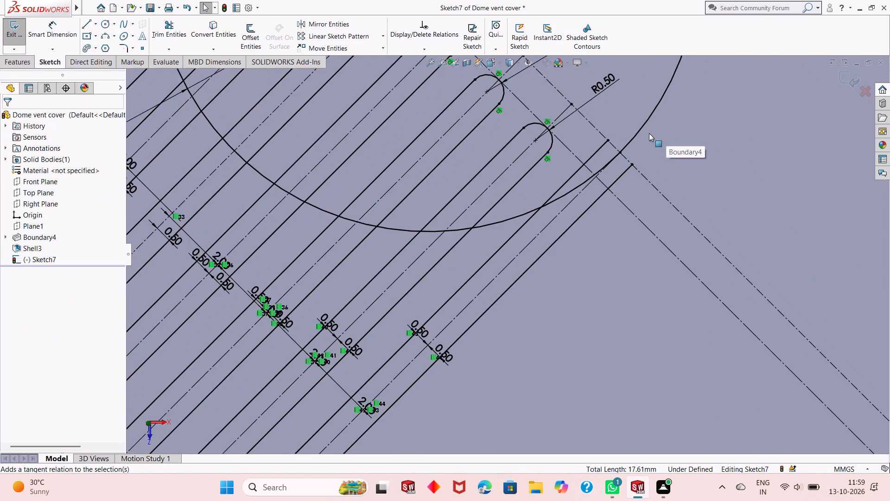
click(105, 36)
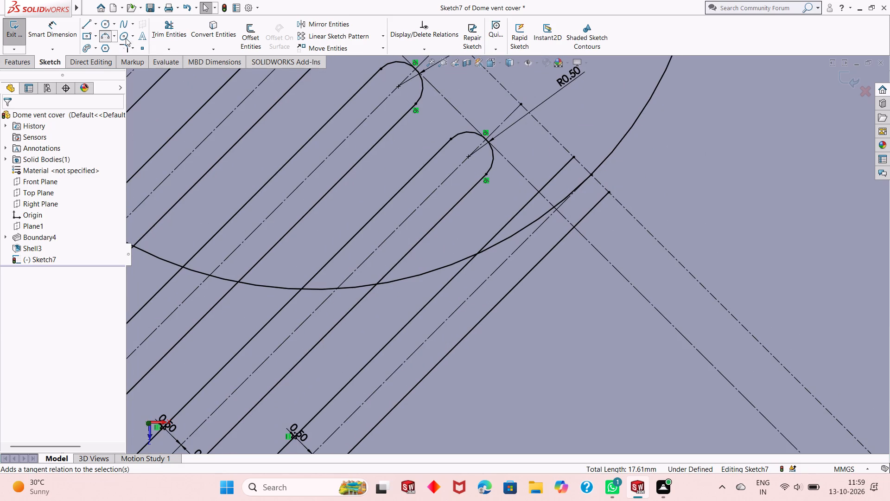
click(517, 215)
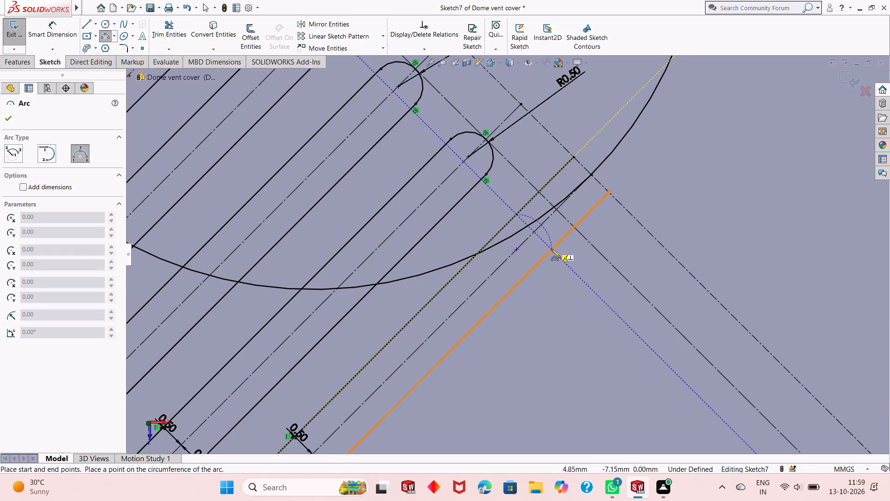
click(551, 249)
scroll(555, 206, up, 1)
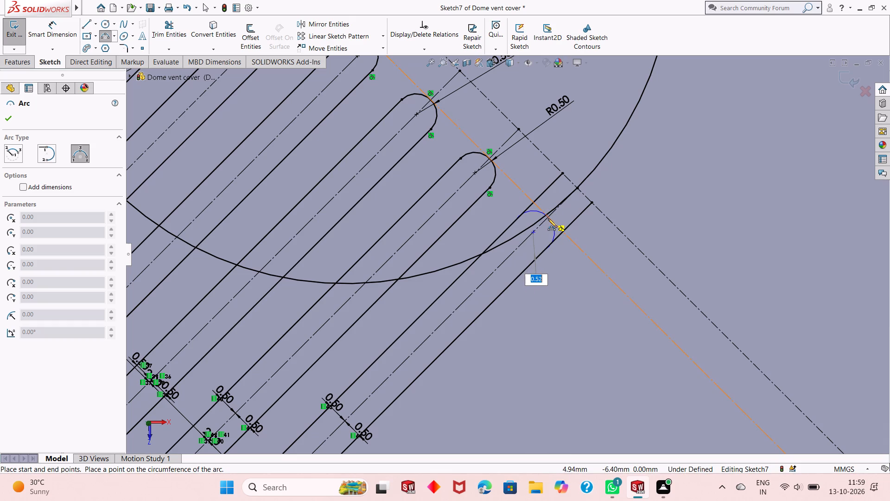
click(548, 218)
right_click(615, 179)
click(626, 188)
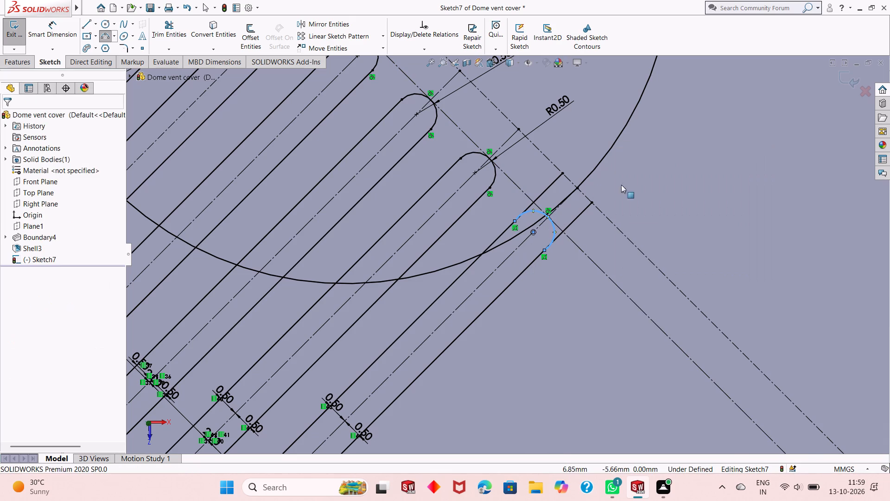
Dimension the newest slot's upper end arc to a 0.5 mm radius.
click(58, 29)
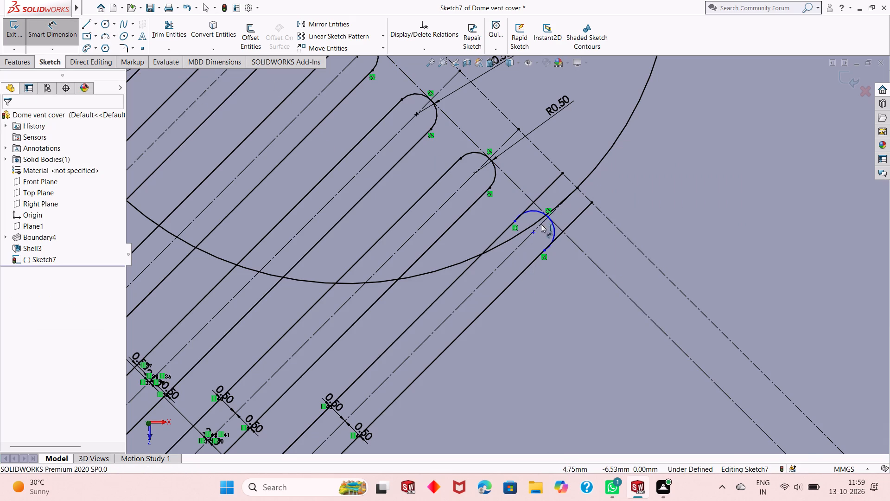
click(553, 231)
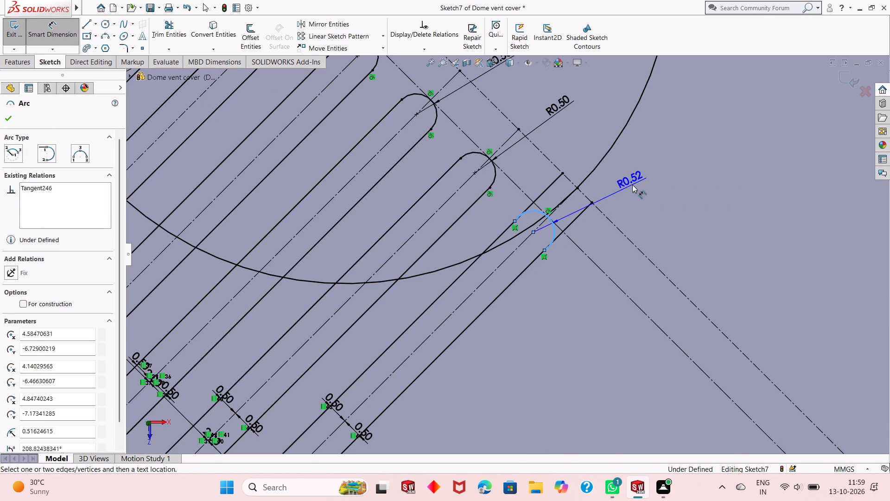
click(632, 185)
text(.5)
key(Return)
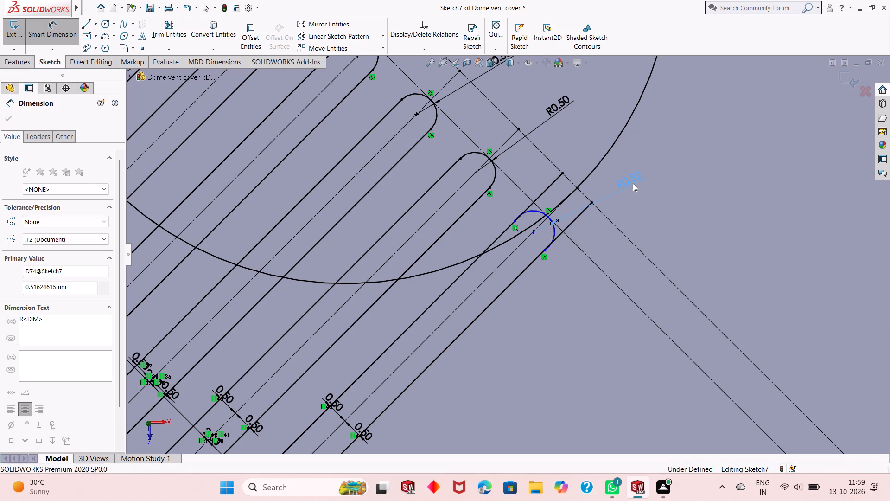
right_click(665, 145)
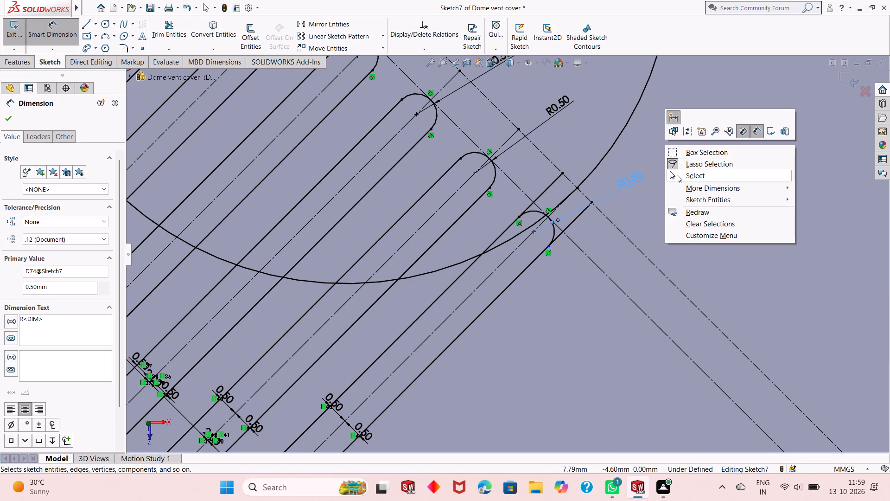
click(677, 176)
Trim the side line portions that extend past the newest slot's upper end arc.
click(169, 34)
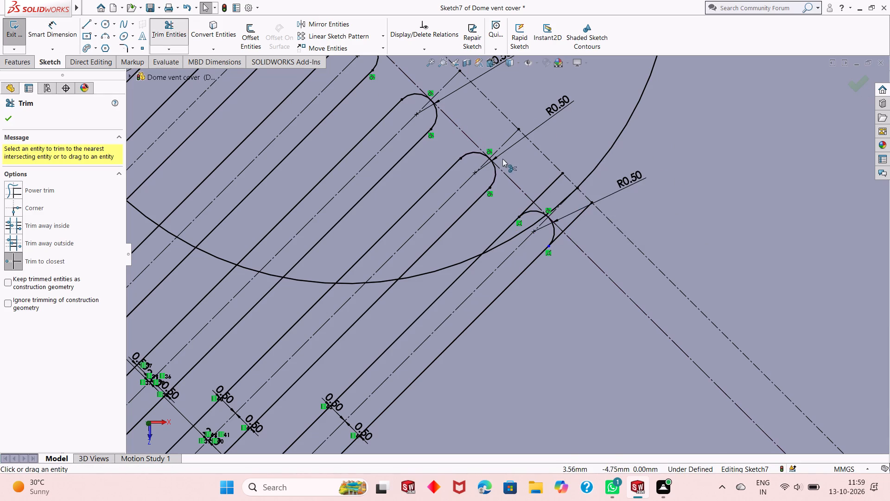
click(547, 187)
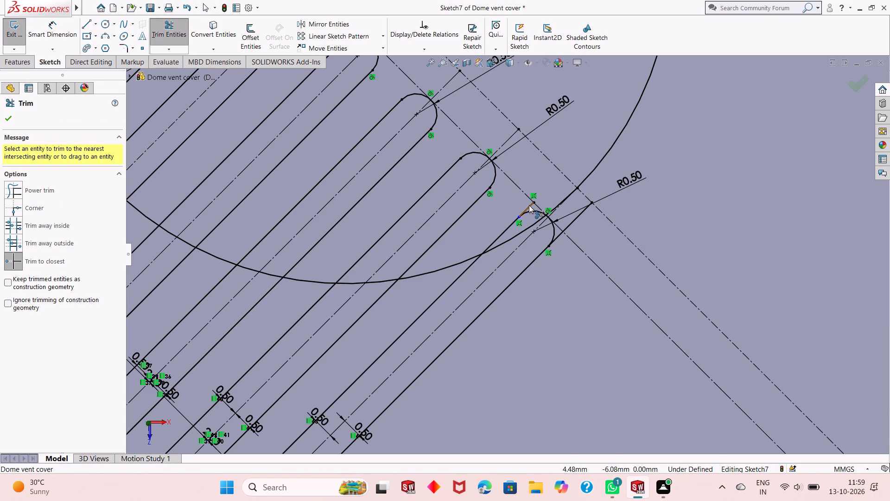
click(529, 205)
click(570, 225)
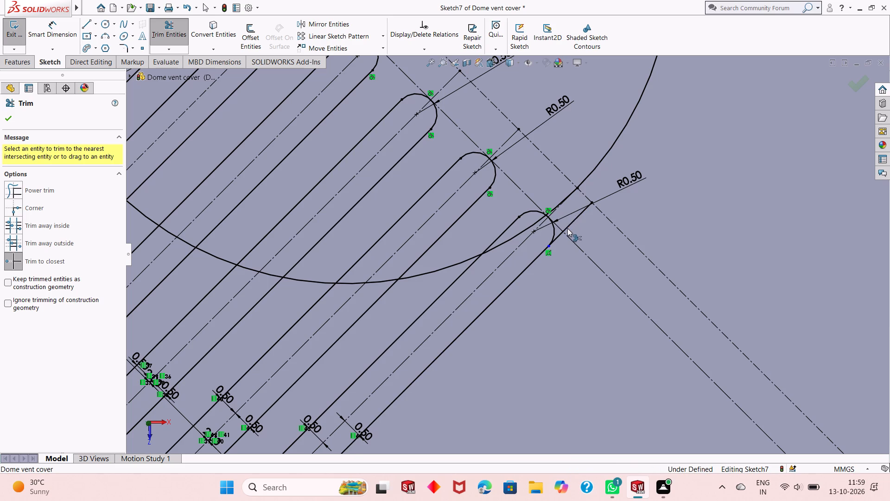
click(557, 236)
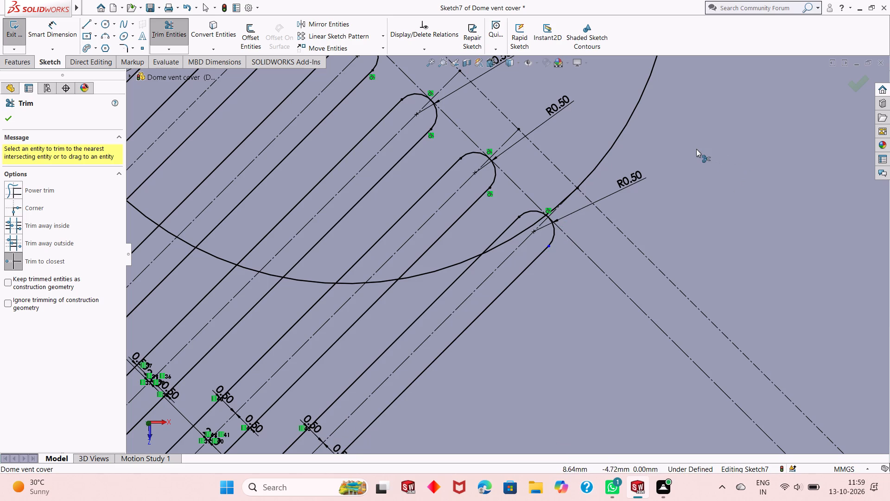
right_click(690, 148)
click(704, 182)
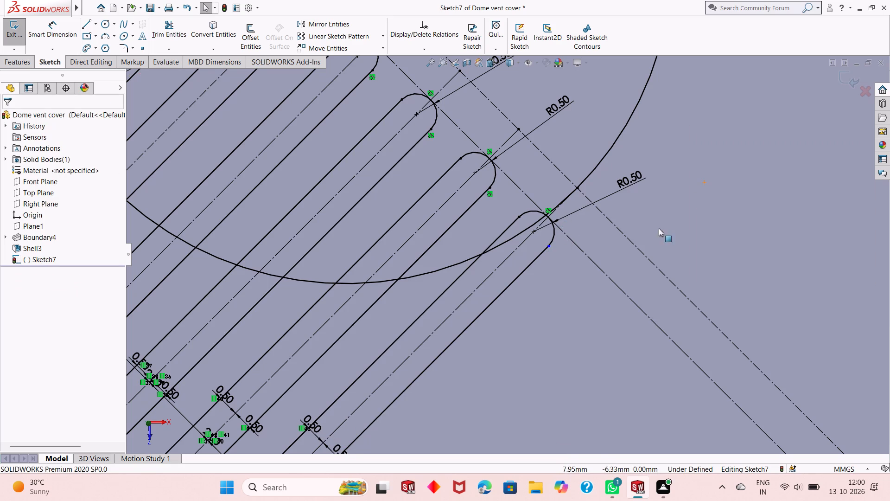
Add a tangent relation between the newest slot's upper end arc and its outer side line.
click(553, 241)
ctrl+click(540, 255)
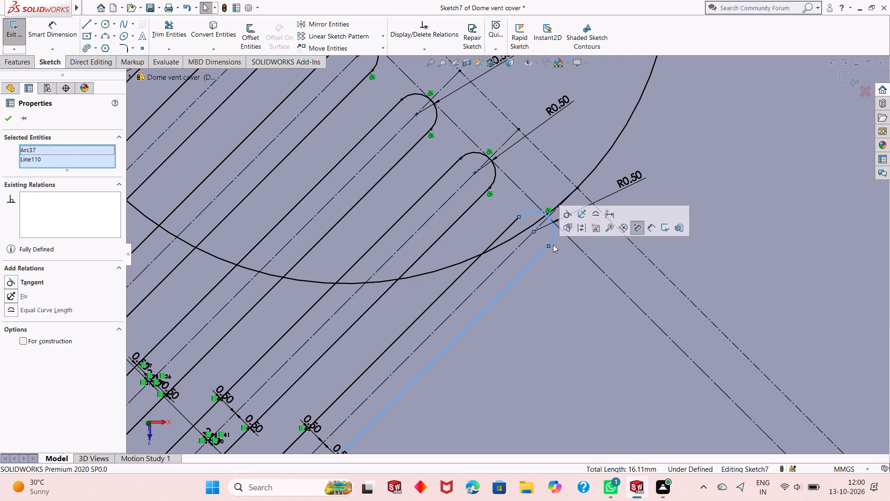
click(569, 213)
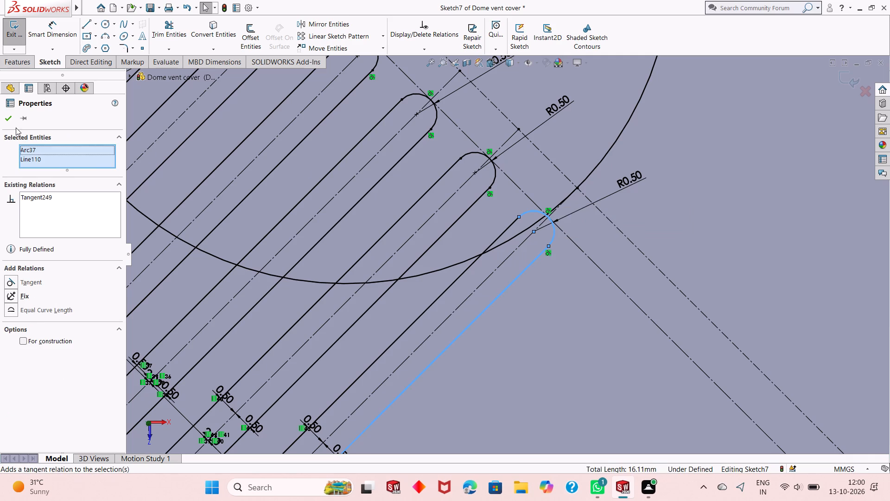
Offset the outermost slot's construction centerline 2 mm outward, in one direction only, towards the empty area of the face.
click(5, 118)
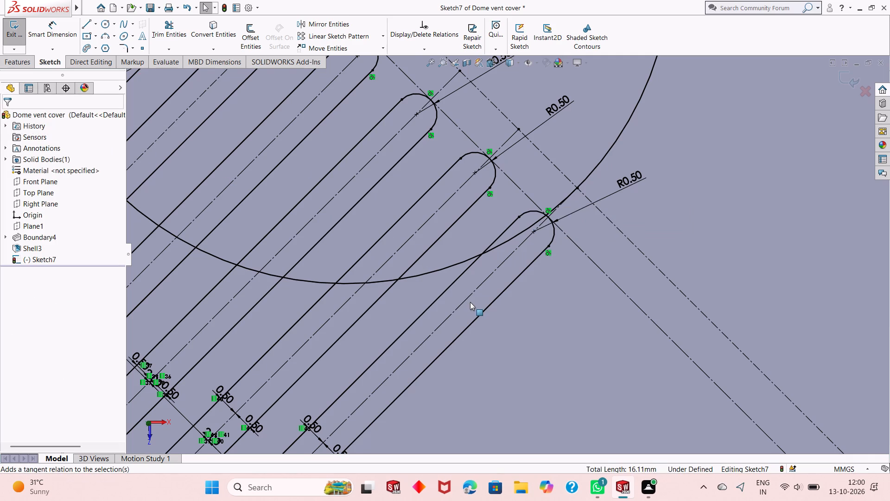
scroll(470, 302, up, 8)
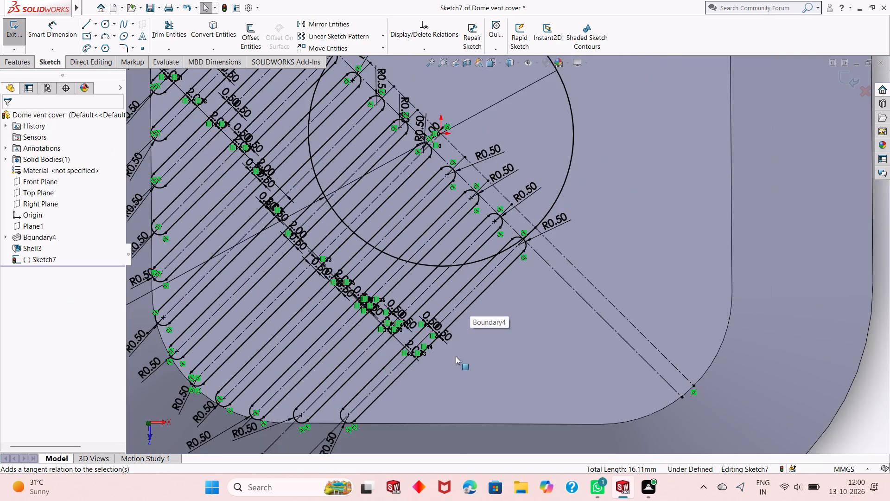
scroll(475, 347, down, 4)
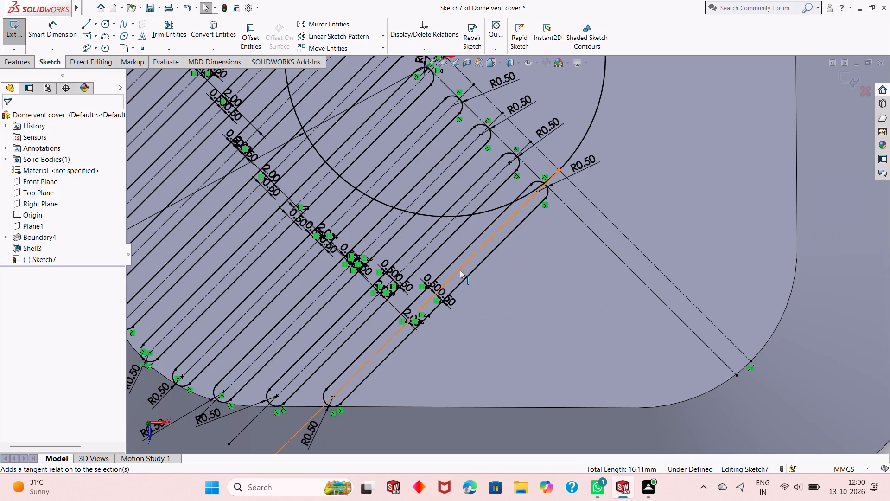
click(460, 270)
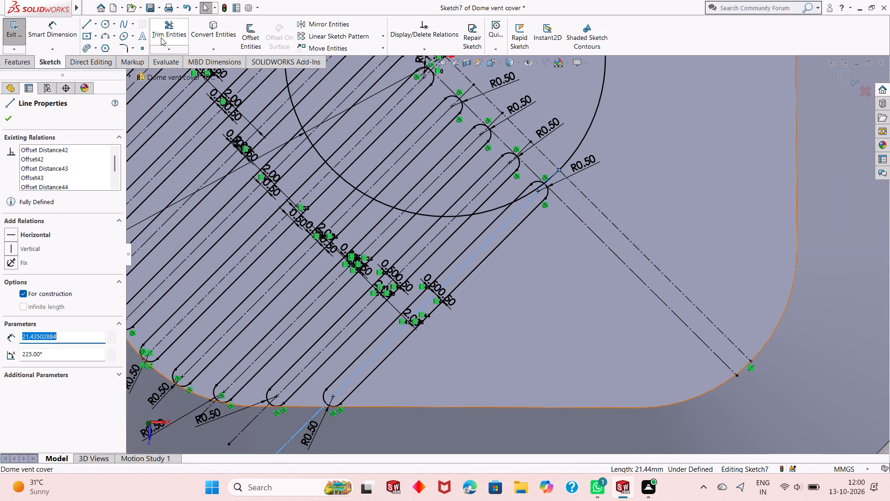
click(244, 38)
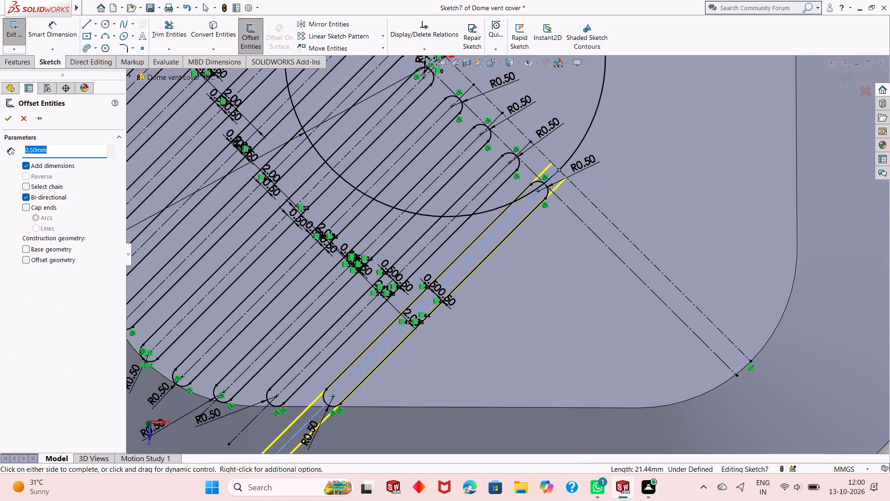
key(2)
key(Return)
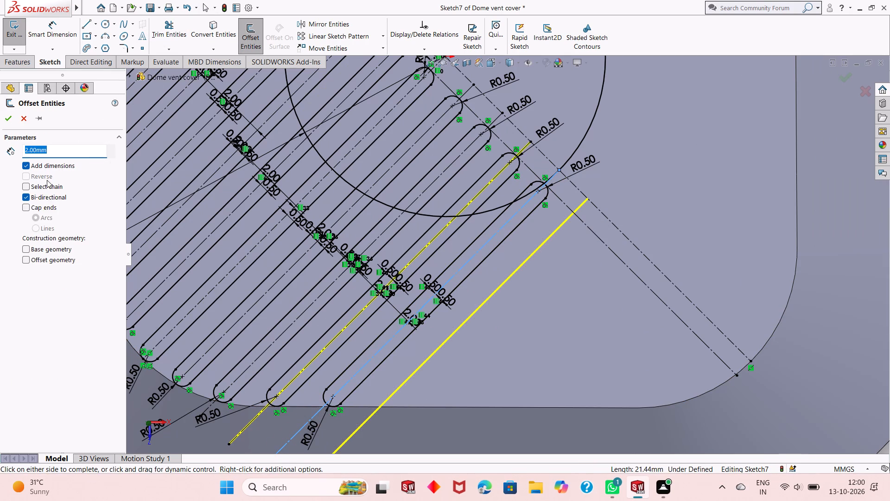
click(26, 195)
click(25, 178)
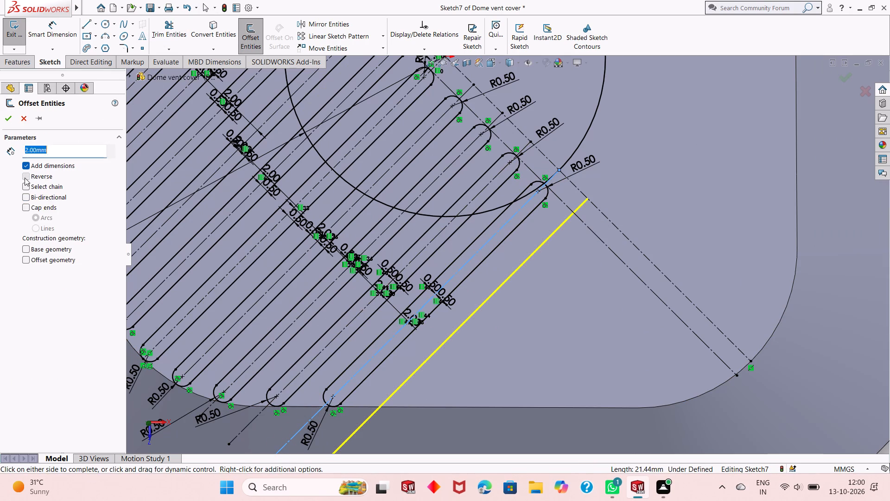
click(10, 118)
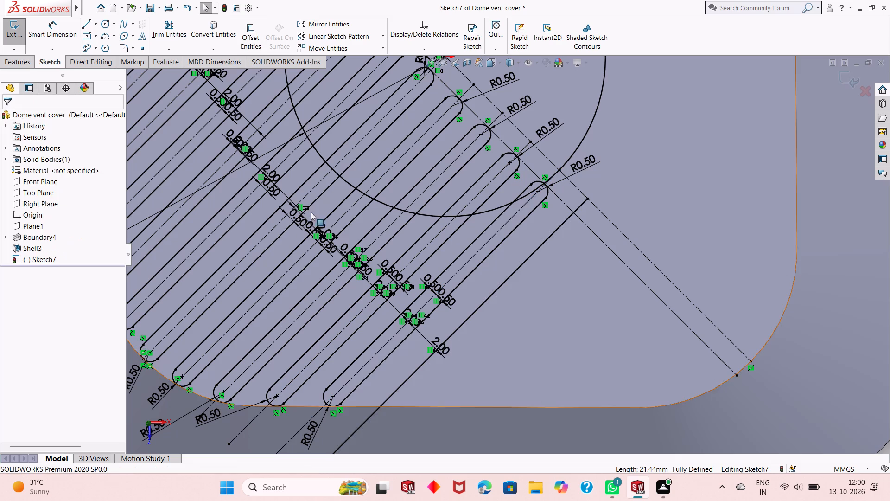
Convert the new outermost offset line to construction geometry.
click(459, 328)
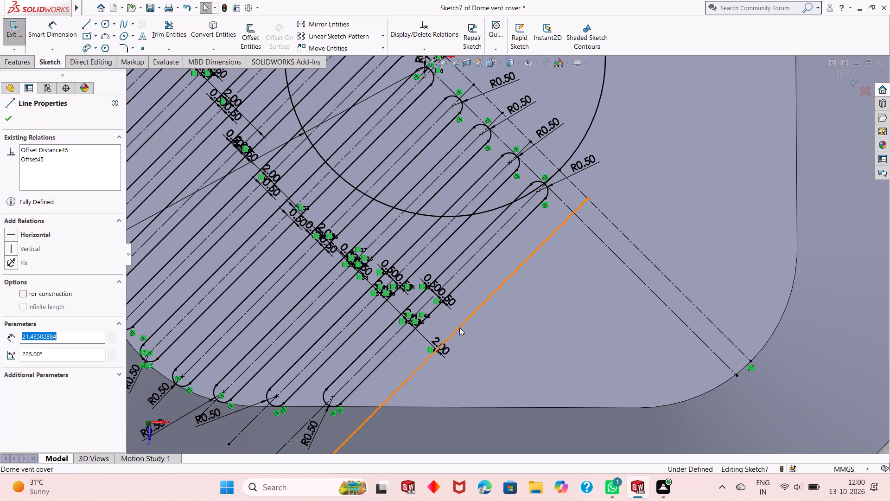
click(498, 296)
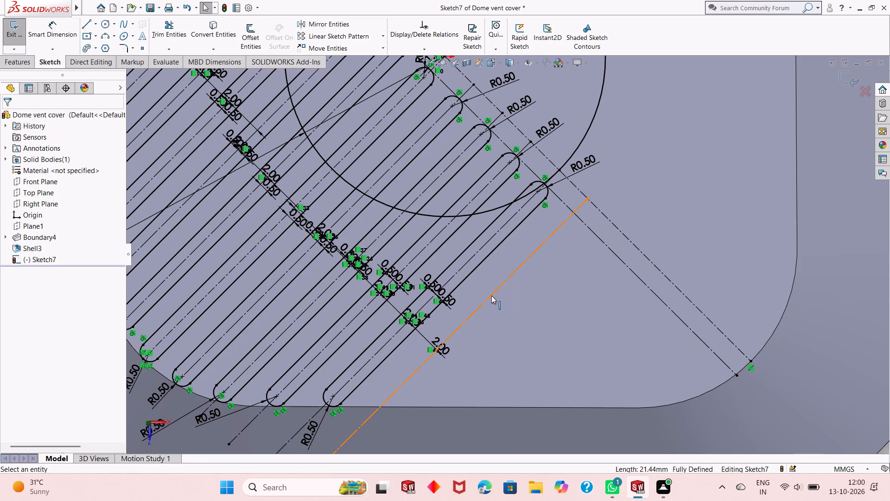
Offset the new construction centerline 0.5 mm bidirectionally to form the next slot's side lines.
click(491, 295)
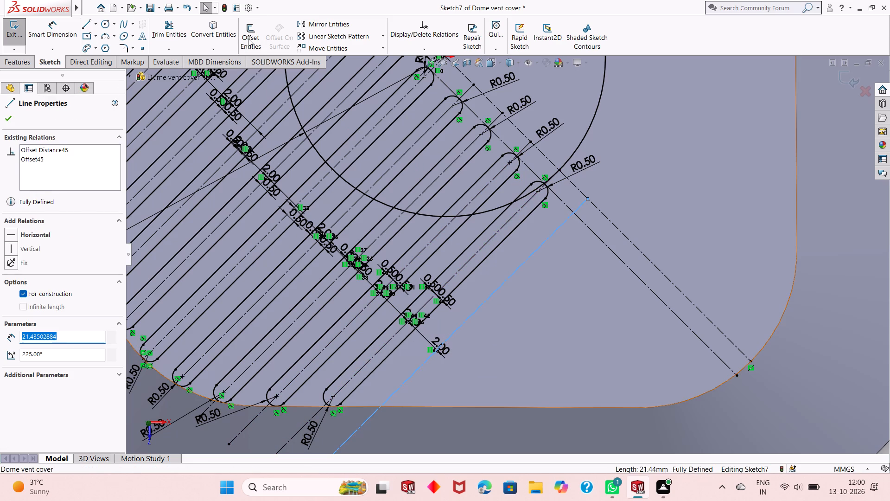
click(248, 39)
text(.5)
key(Return)
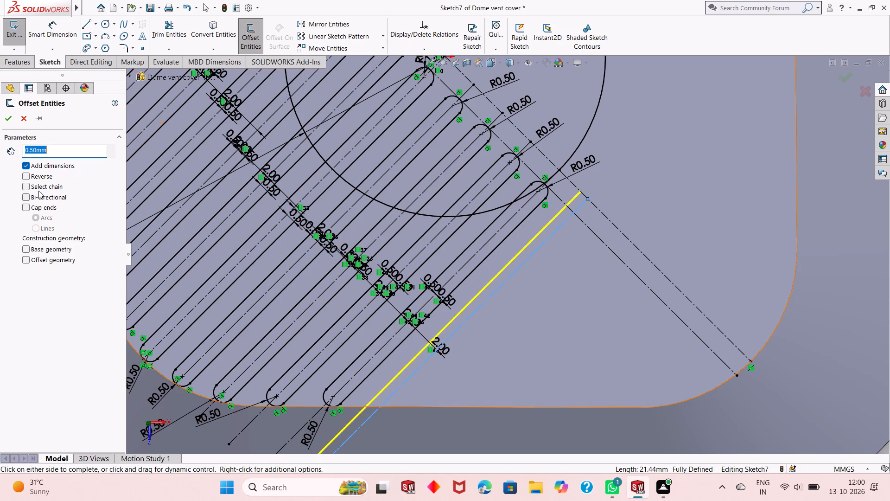
click(37, 196)
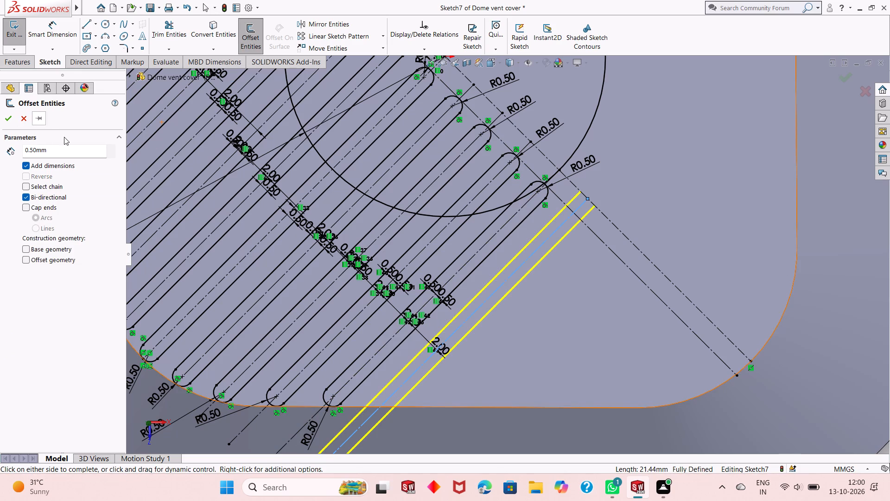
click(12, 115)
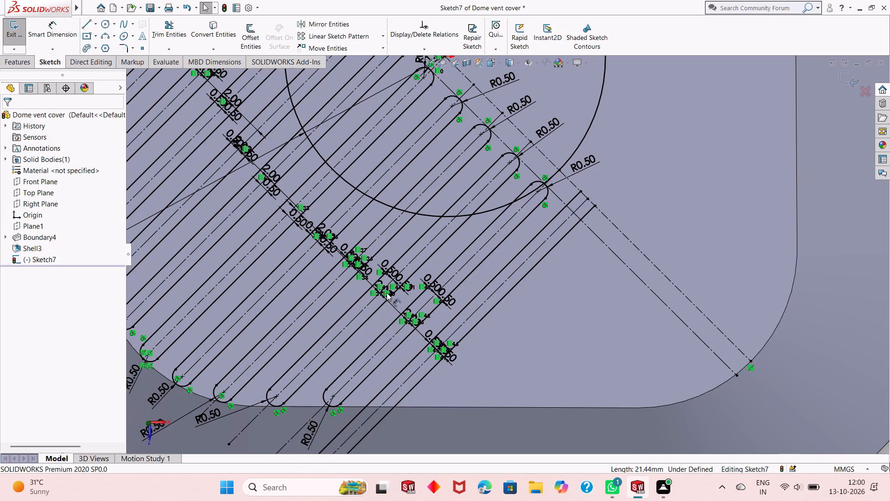
Sketch a three-point arc of 0.5 mm radius between the newest slot's side lines at its lower end, near the face's straight edge.
scroll(463, 341, down, 2)
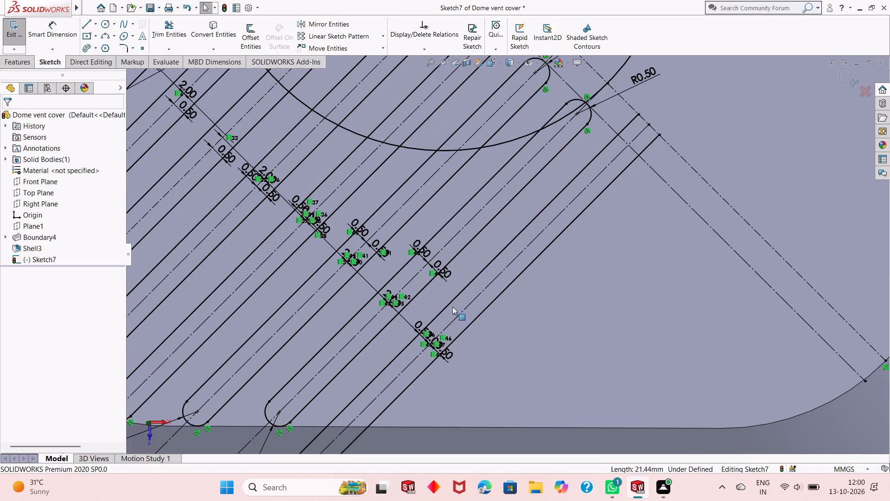
click(102, 36)
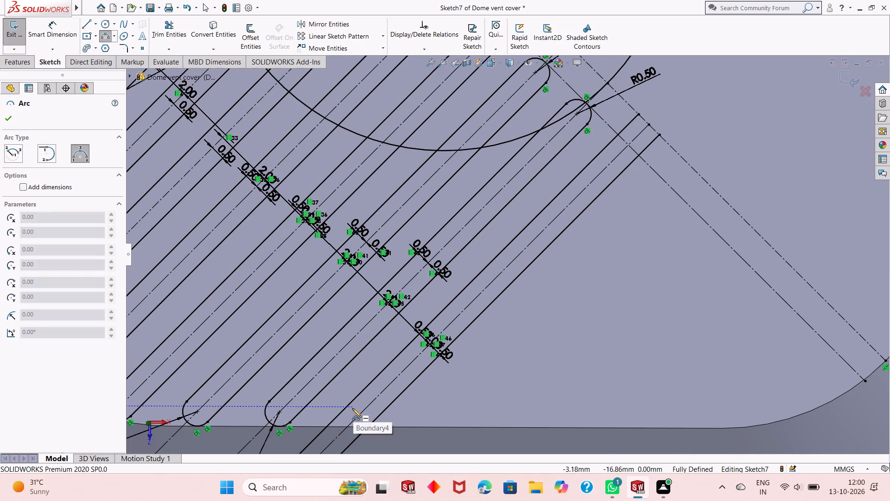
click(356, 395)
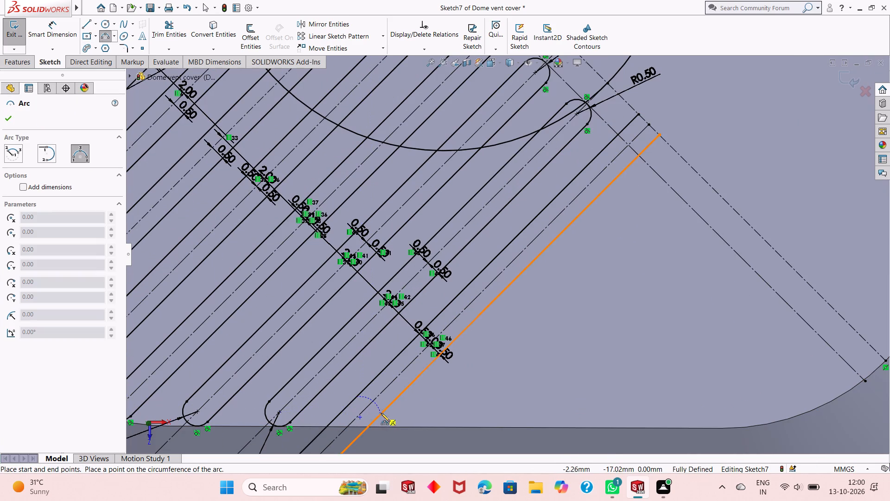
click(381, 413)
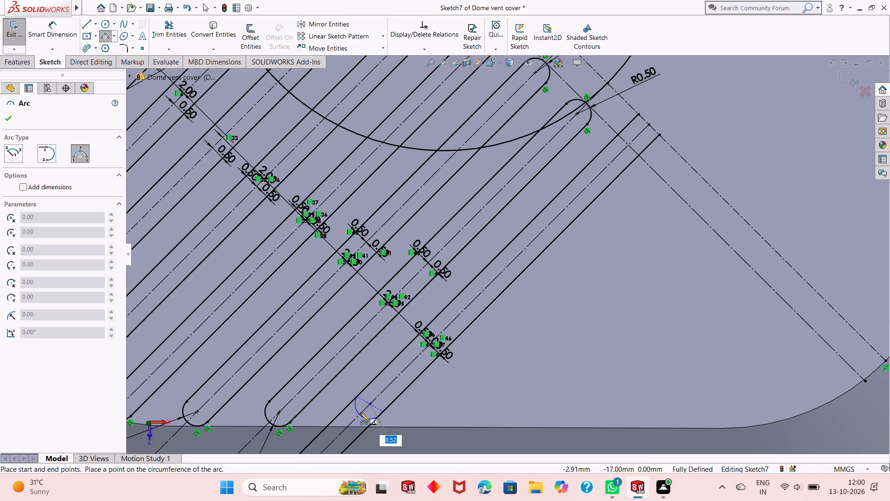
text(.5)
key(Return)
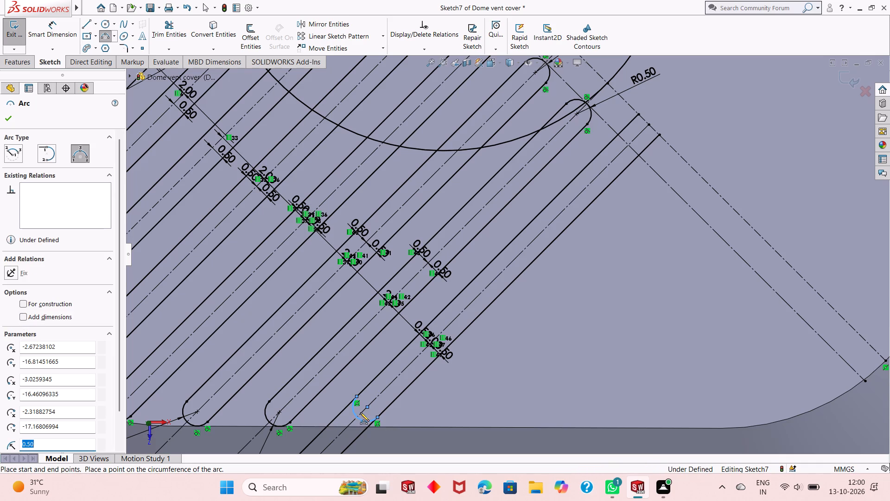
key(Escape)
key(Escape)
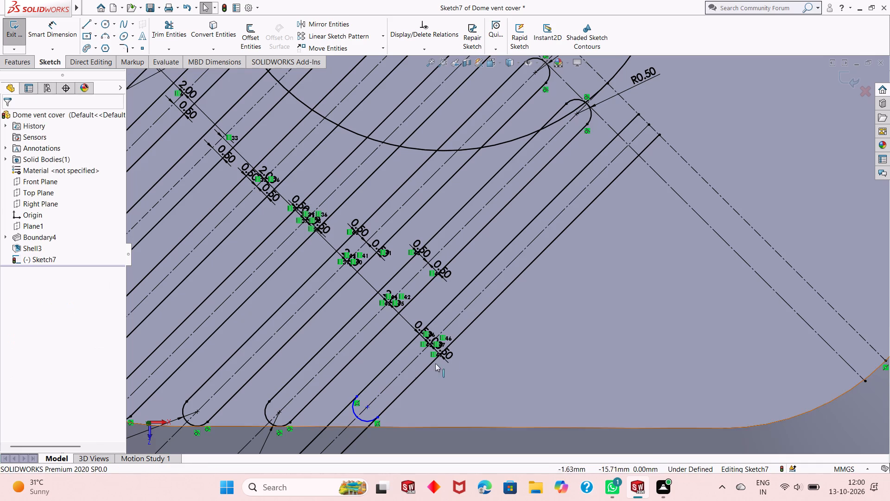
Dimension the newest slot's lower end arc to a 0.5 mm radius.
scroll(445, 366, up, 2)
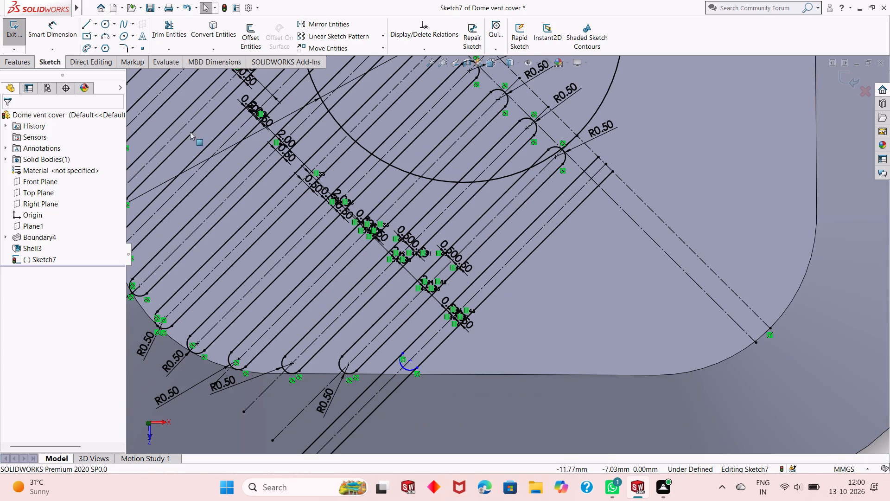
click(49, 35)
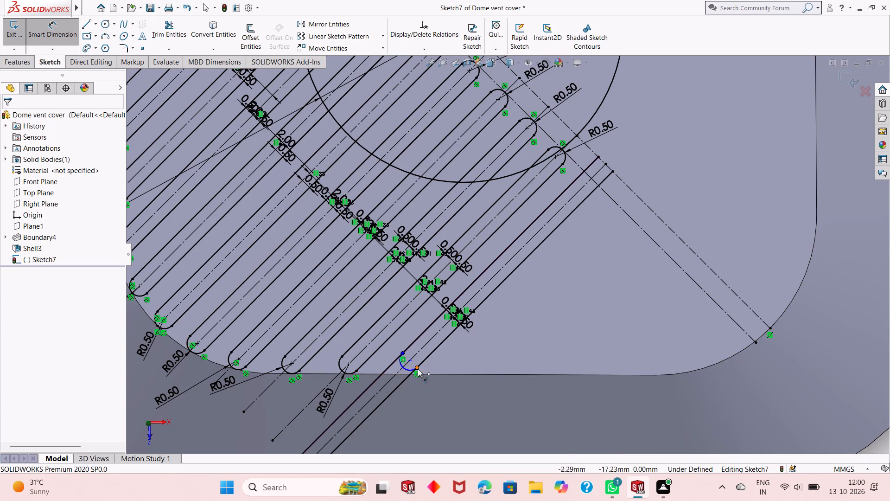
click(411, 368)
click(401, 403)
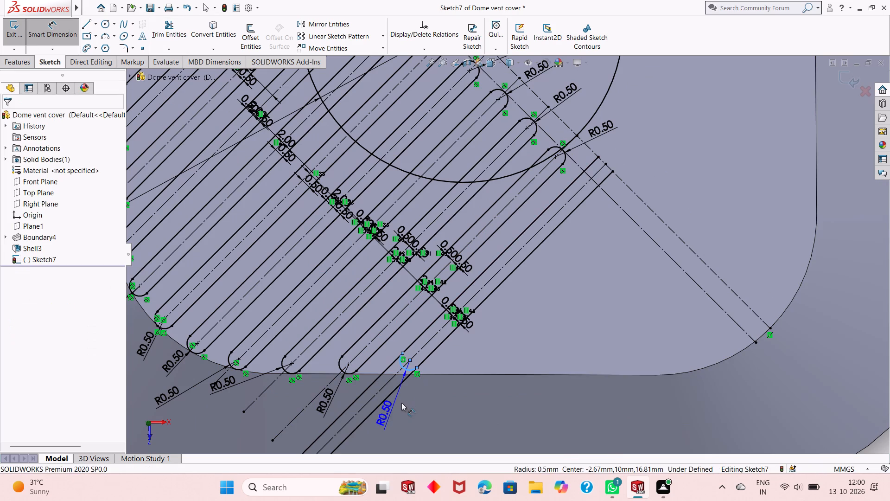
key(Return)
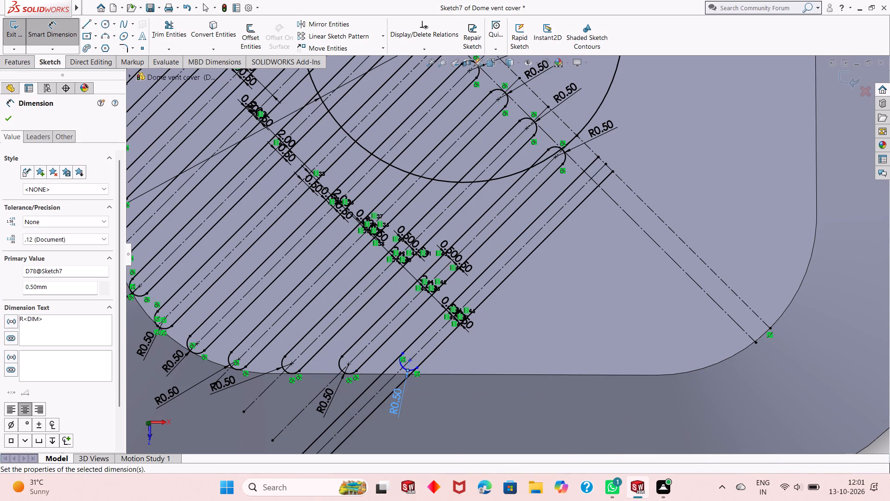
right_click(419, 318)
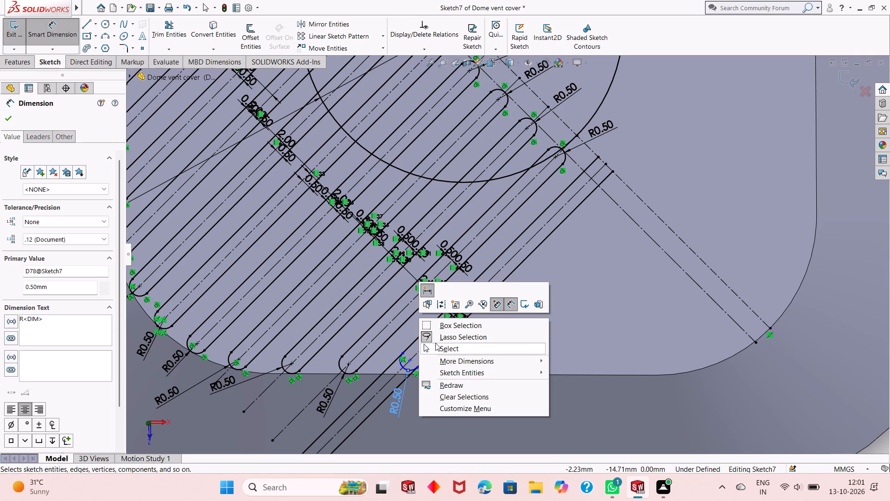
click(436, 344)
Add a tangent relation between the newest slot's lower end arc and the face's straight lower edge.
scroll(415, 354, down, 3)
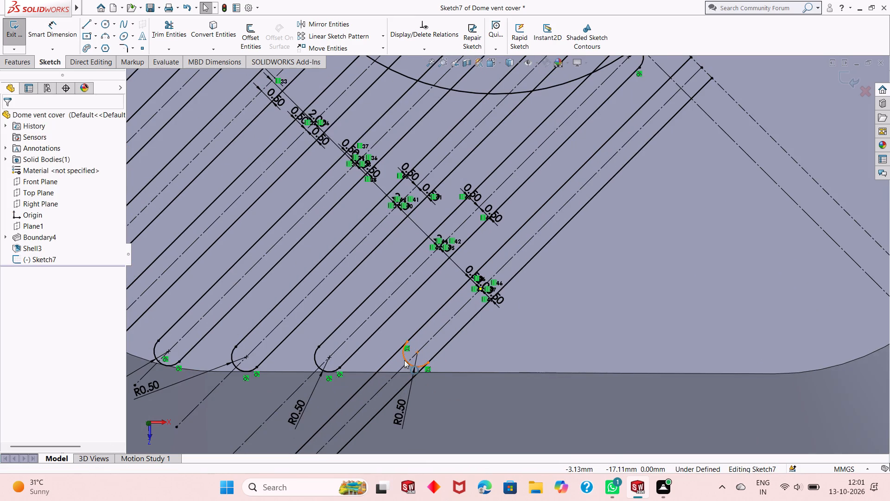
click(404, 359)
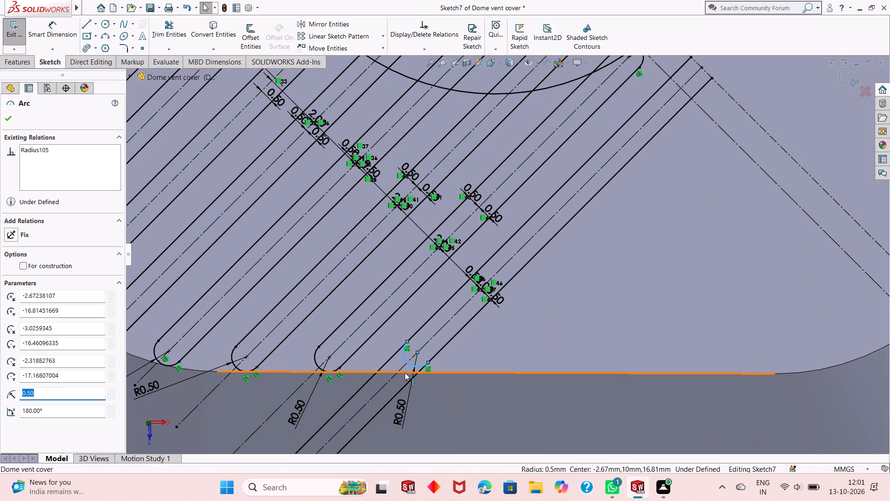
ctrl+click(407, 373)
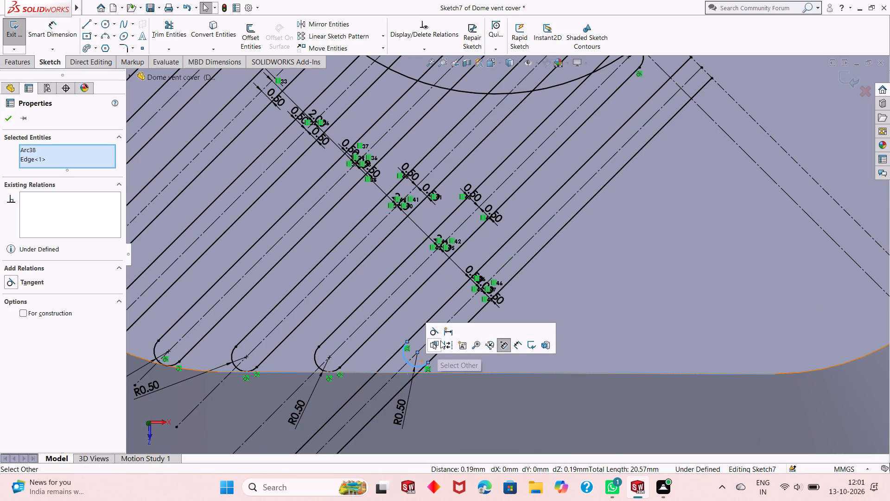
click(433, 331)
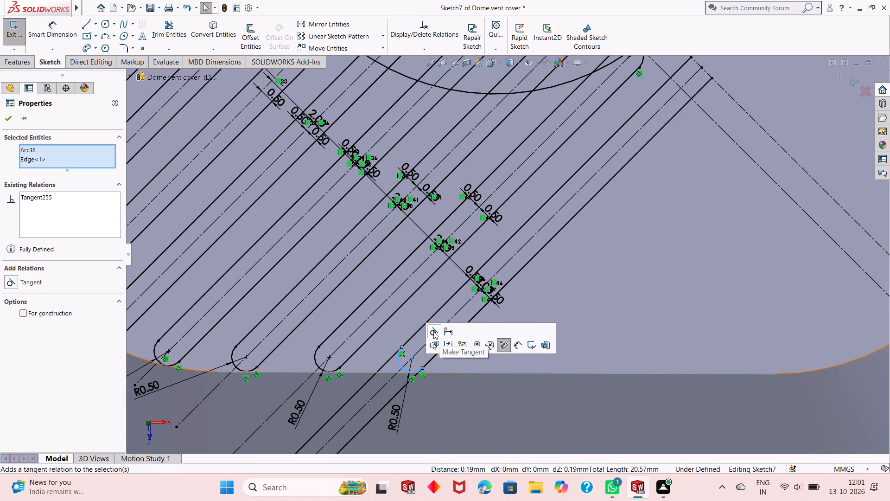
click(6, 116)
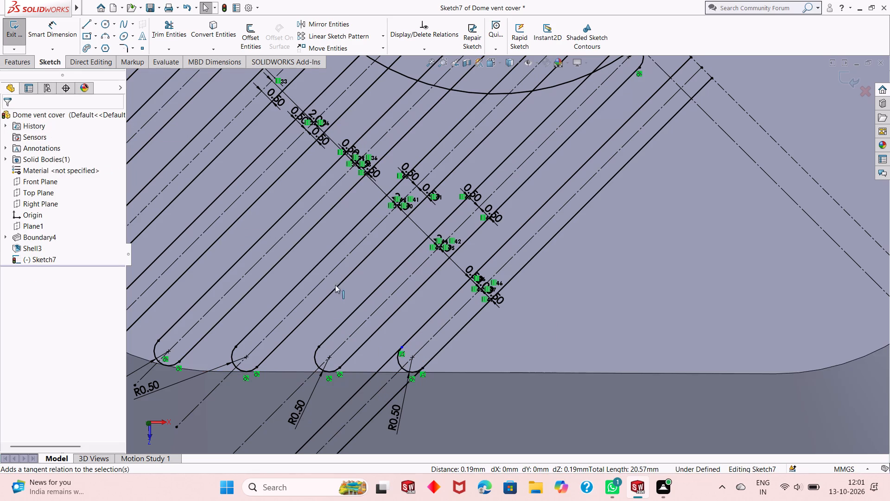
Trim the two side line portions that extend past the newest slot's lower end arc.
click(162, 31)
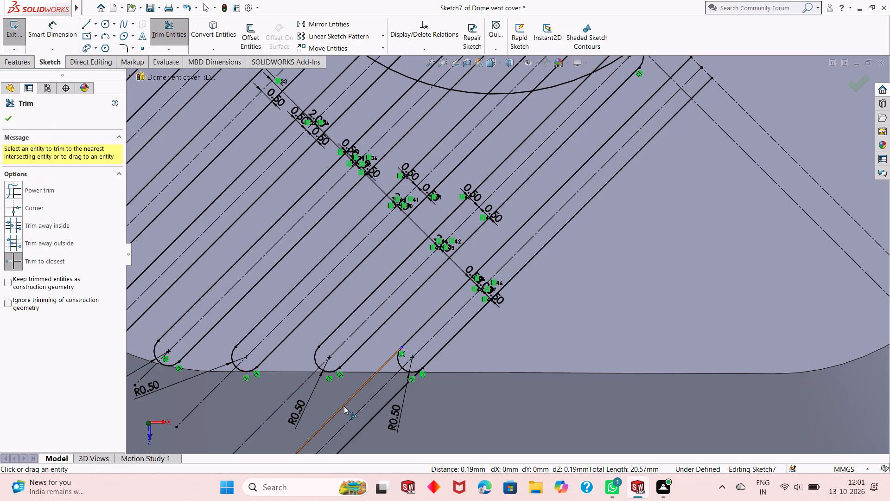
click(344, 406)
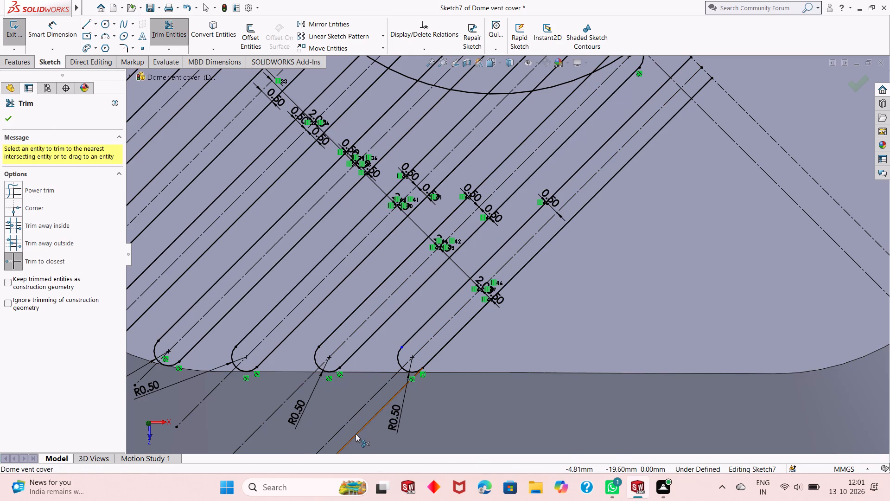
click(356, 434)
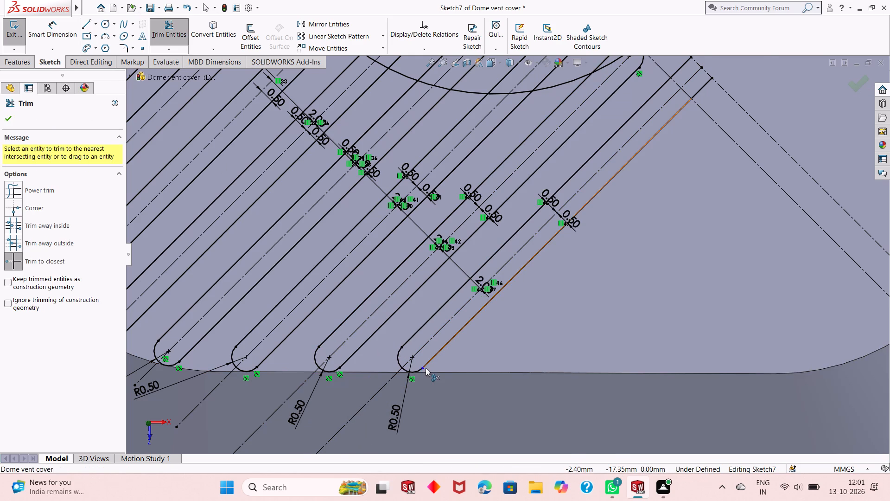
scroll(426, 368, down, 4)
right_click(489, 339)
click(503, 373)
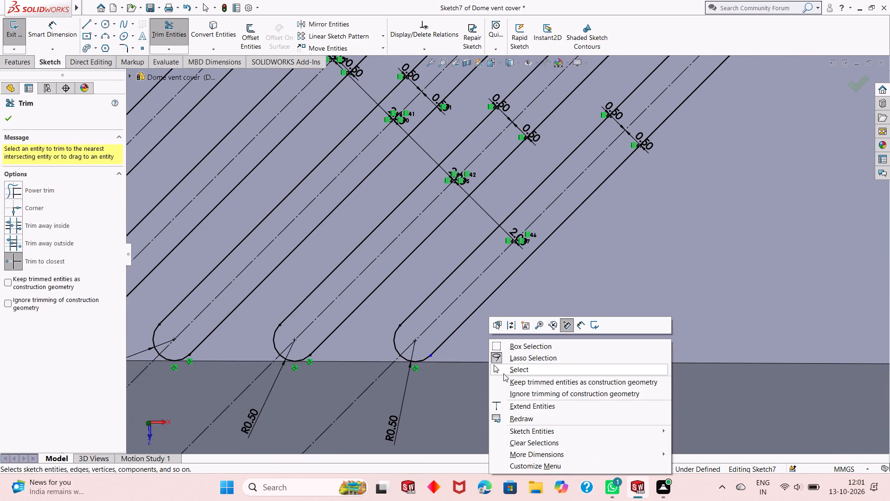
Add a tangent relation between the newest slot's lower end arc and its outer side line.
click(426, 359)
ctrl+click(438, 347)
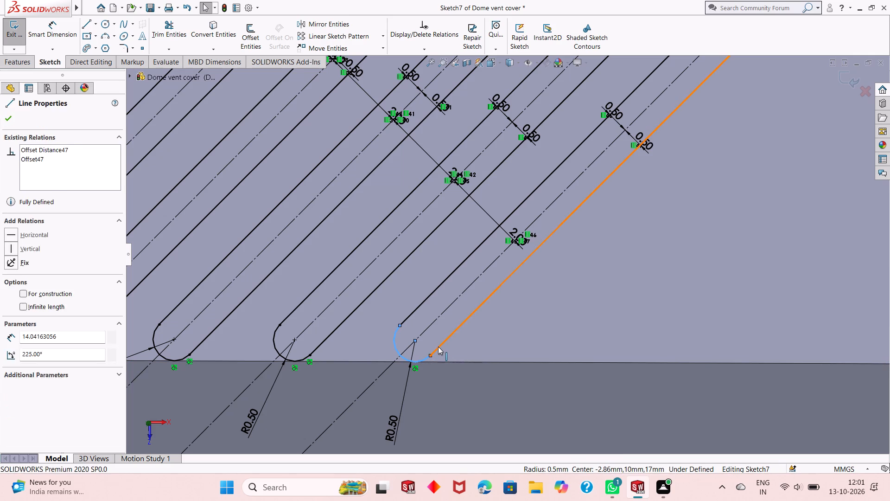
click(466, 303)
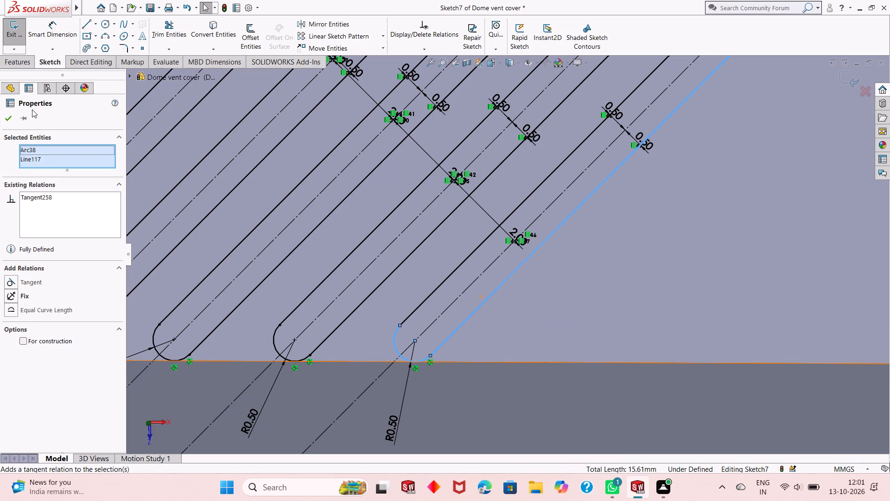
click(9, 116)
Sketch a three-point arc of about 0.54 mm radius across the newest slot's upper end, touching the nearer perpendicular diagonal construction line.
scroll(413, 310, up, 4)
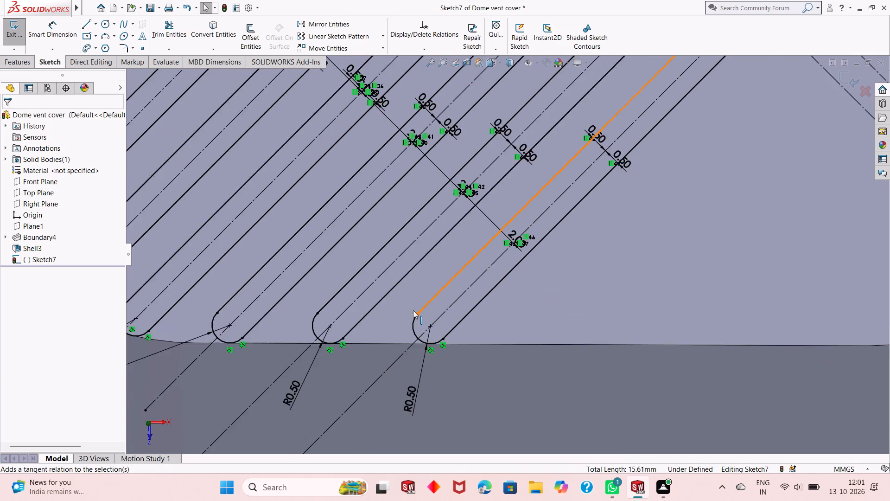
scroll(413, 310, up, 1)
scroll(534, 248, up, 2)
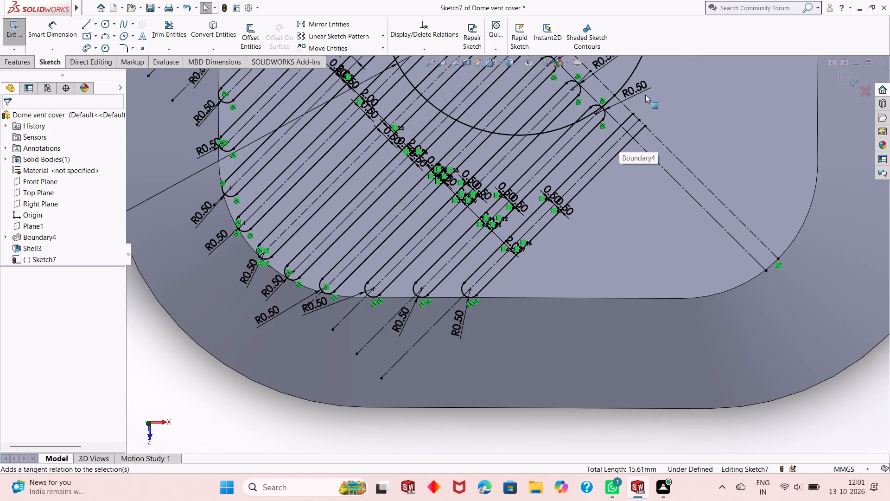
scroll(645, 95, down, 6)
scroll(617, 152, down, 3)
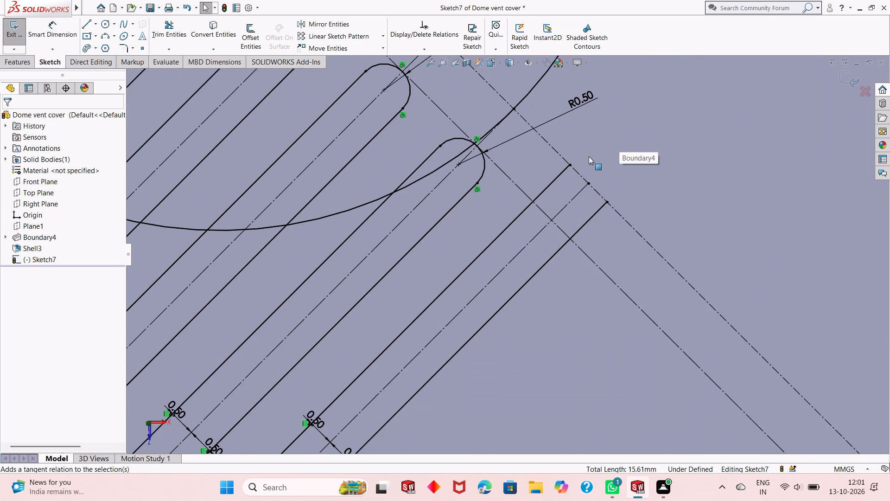
click(102, 36)
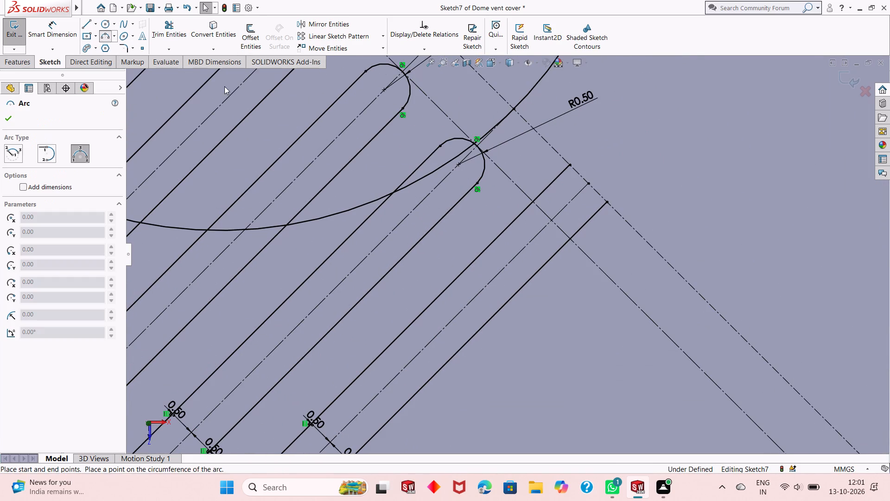
click(506, 229)
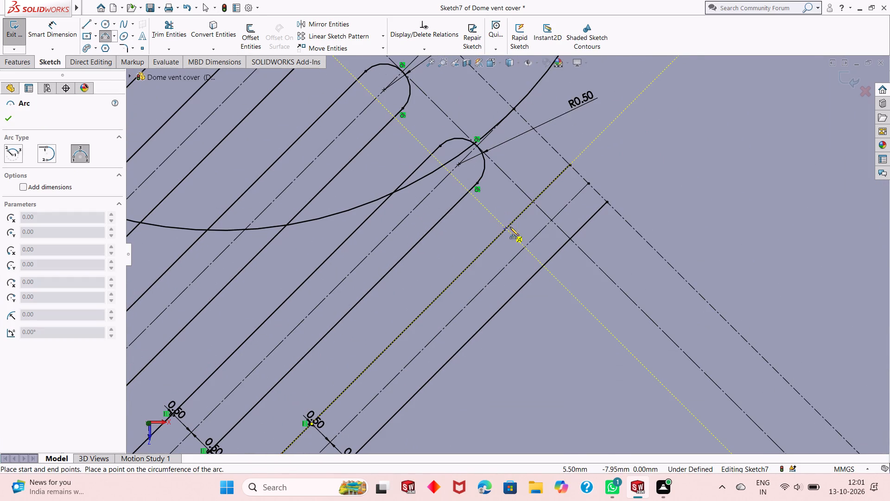
click(541, 267)
click(551, 221)
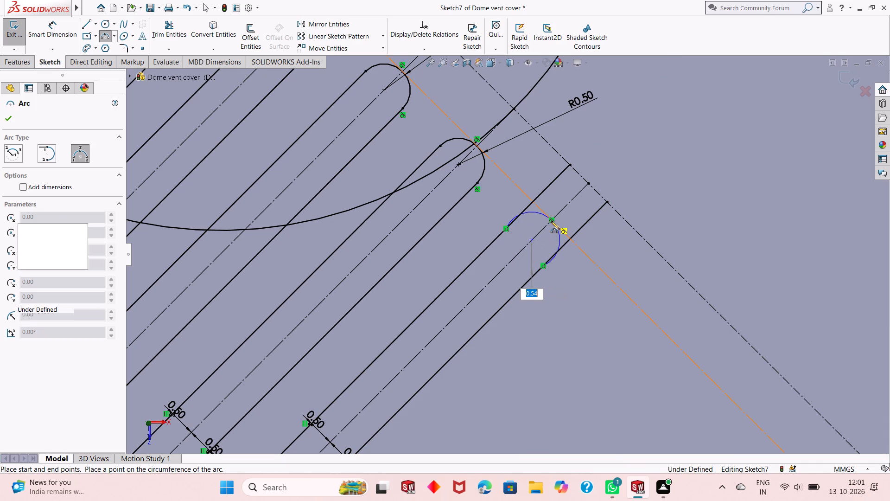
right_click(623, 170)
click(636, 178)
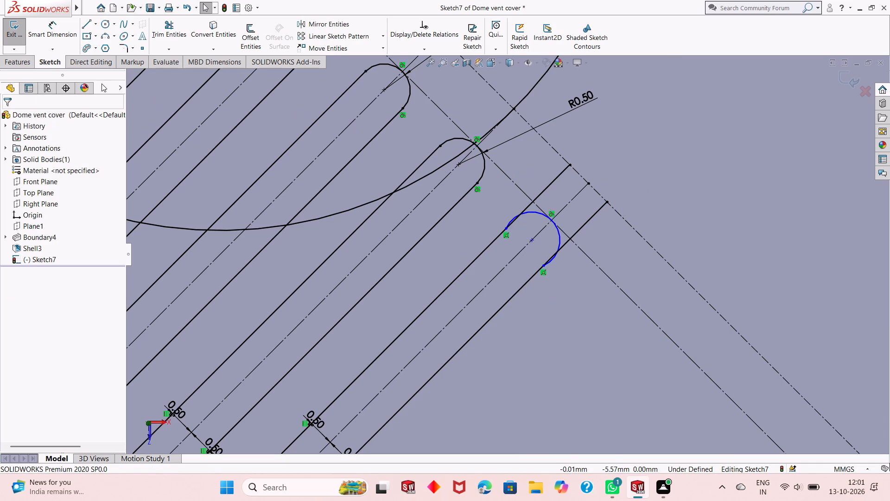
Dimension the newest slot's upper end arc to a 0.5 mm radius.
click(62, 36)
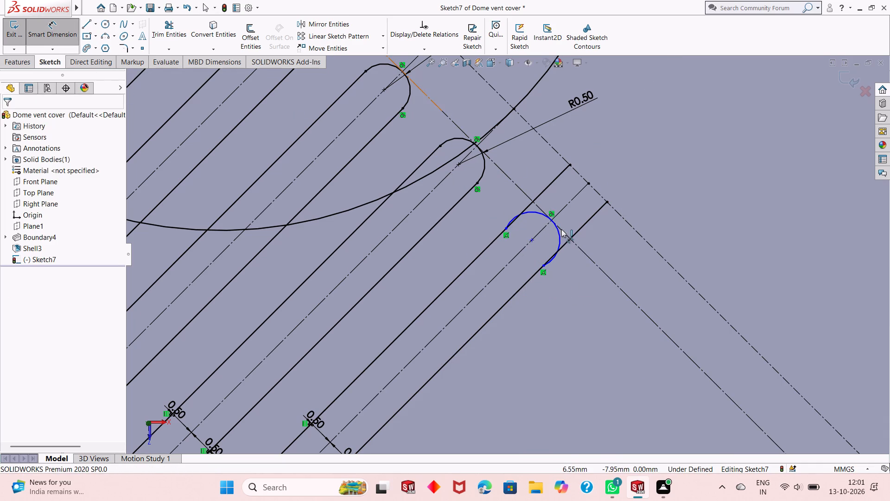
click(557, 238)
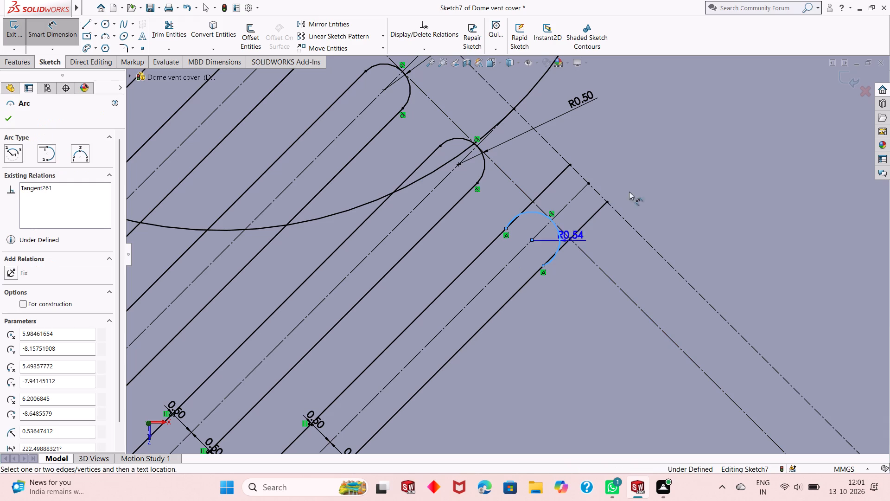
click(646, 184)
text(.5)
key(Return)
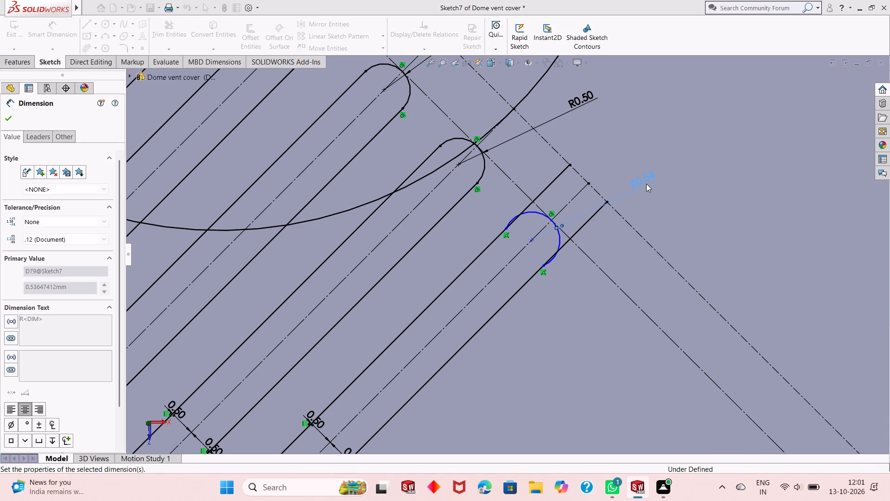
right_click(654, 146)
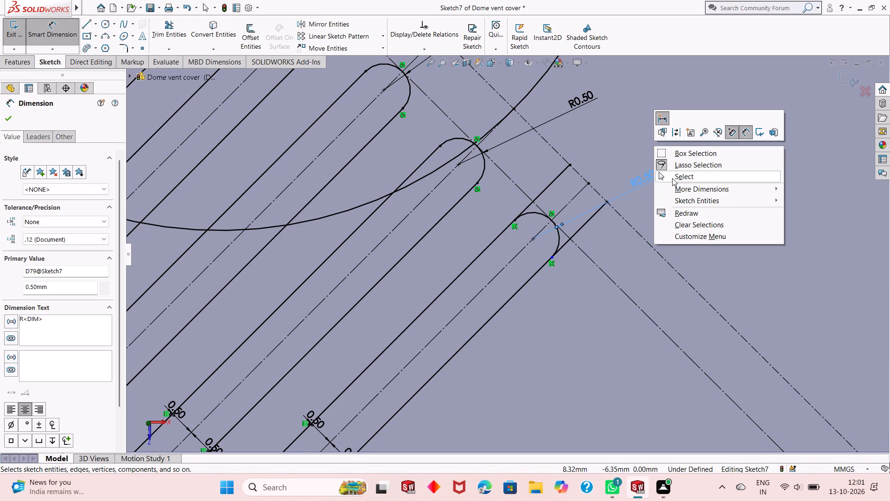
click(672, 178)
Trim the side line portions that extend past the newest slot's upper end arc.
click(160, 39)
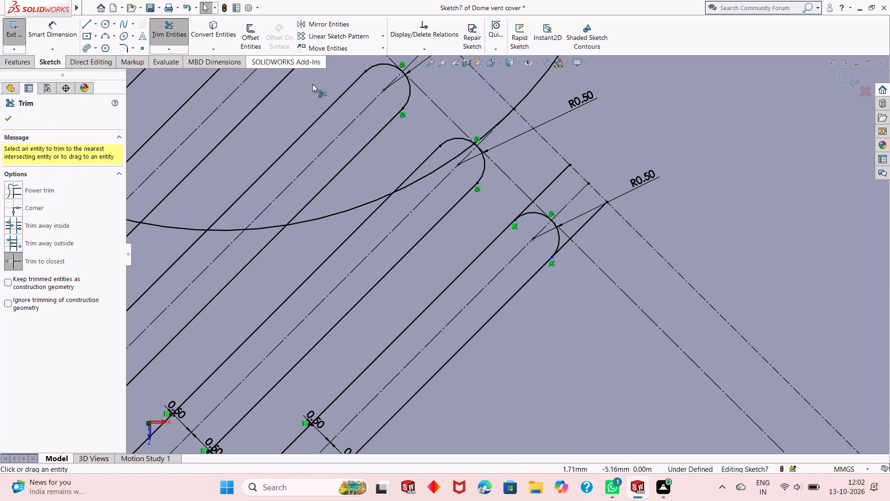
click(540, 198)
click(540, 192)
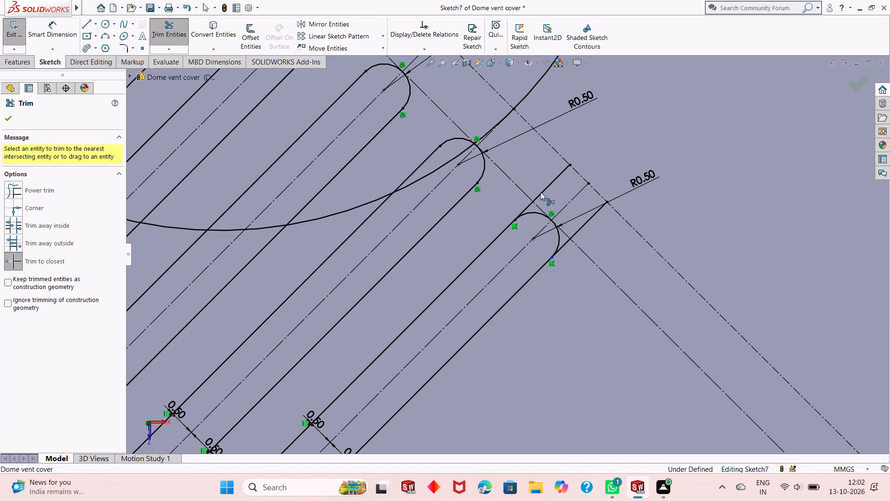
click(528, 208)
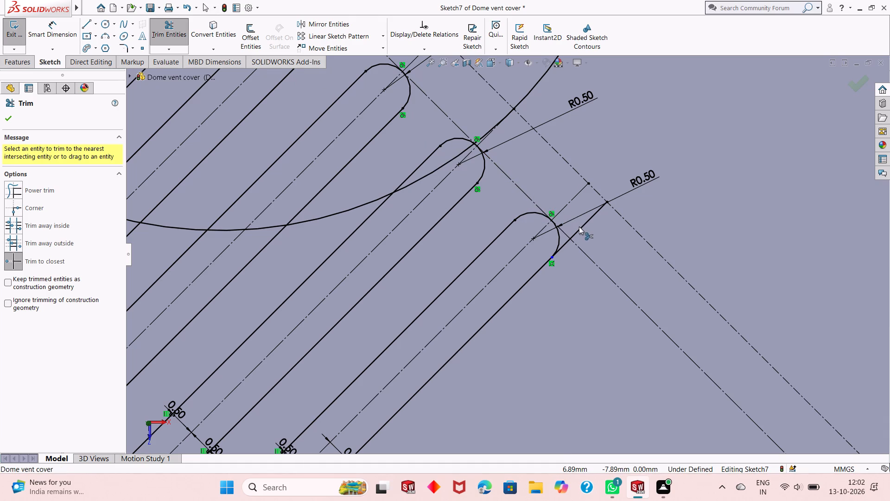
click(578, 231)
click(563, 246)
right_click(670, 160)
click(698, 192)
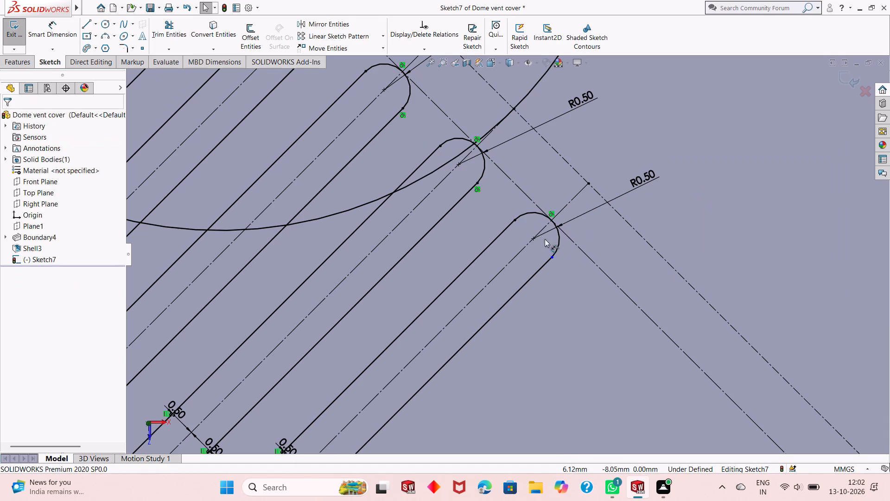
Add a tangent relation between the newest slot's upper end arc and its outer side line.
click(557, 245)
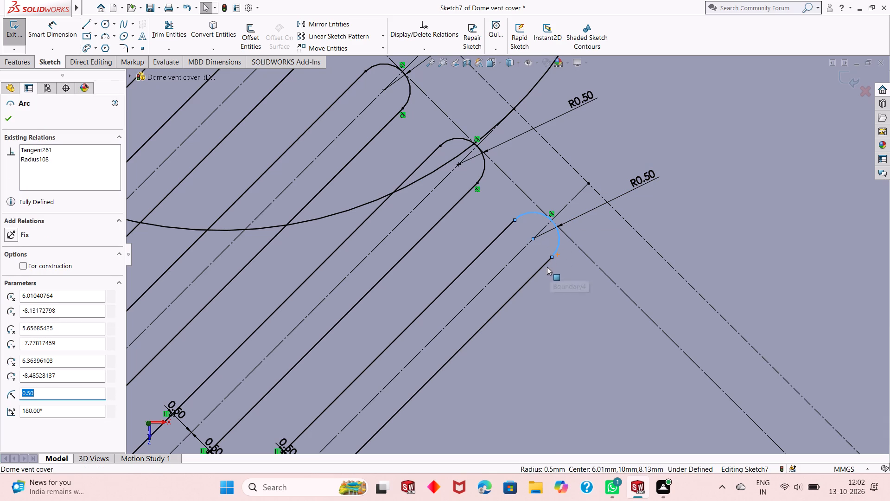
ctrl+click(542, 270)
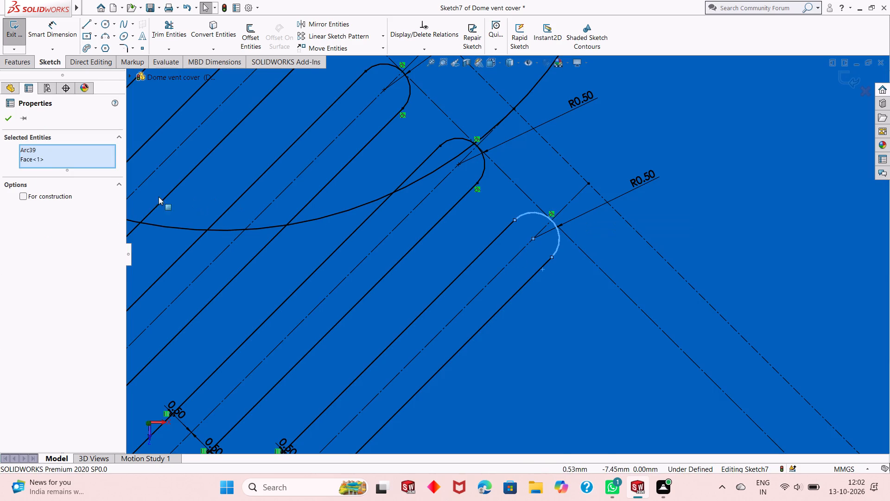
ctrl+right_click(36, 158)
ctrl+click(63, 180)
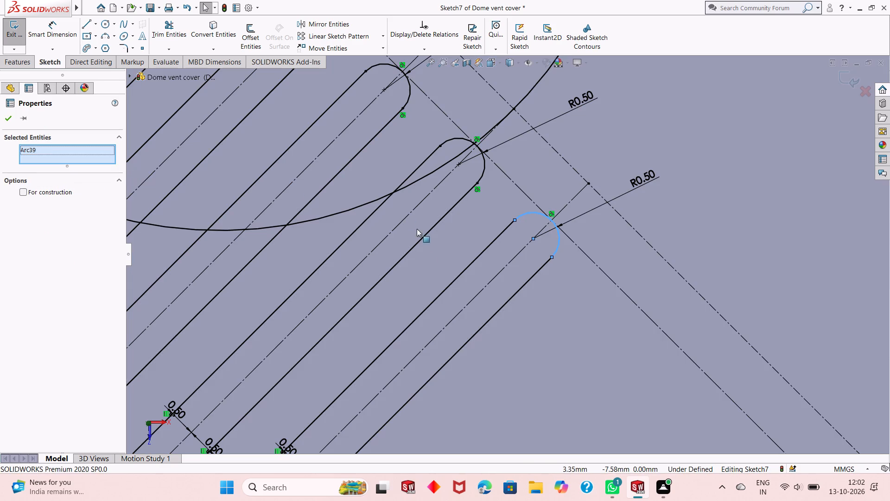
ctrl+click(524, 286)
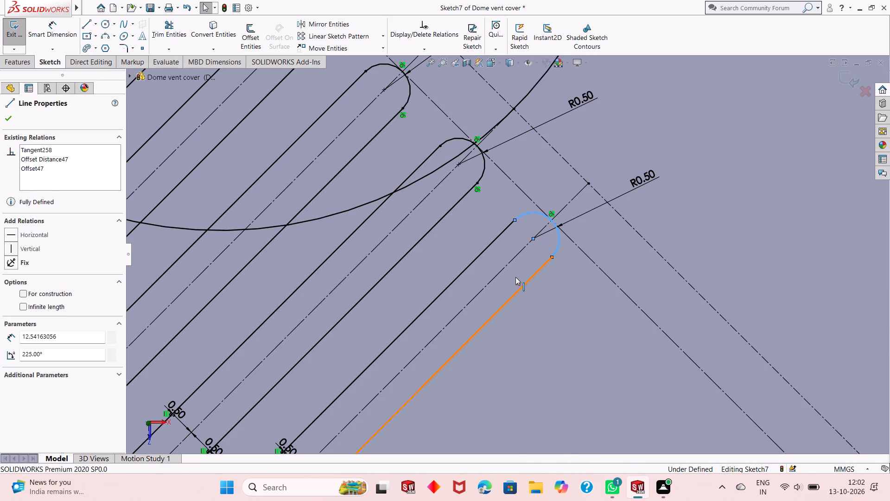
click(17, 280)
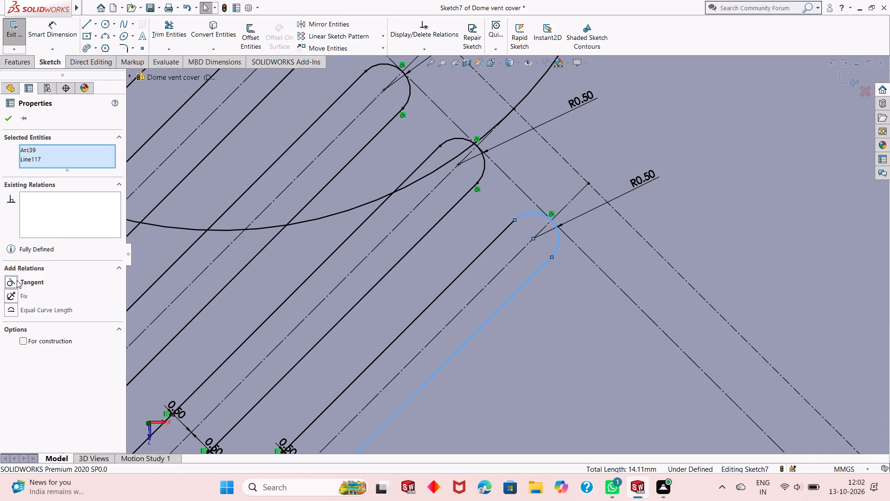
click(5, 119)
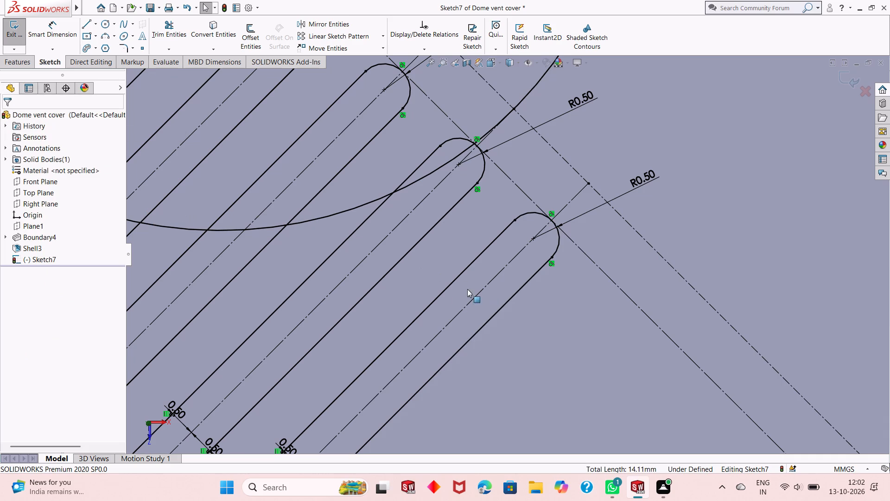
Offset the newest slot's centerline 2 mm in one direction only, outward toward the face's empty corner.
scroll(442, 306, up, 5)
scroll(436, 358, up, 2)
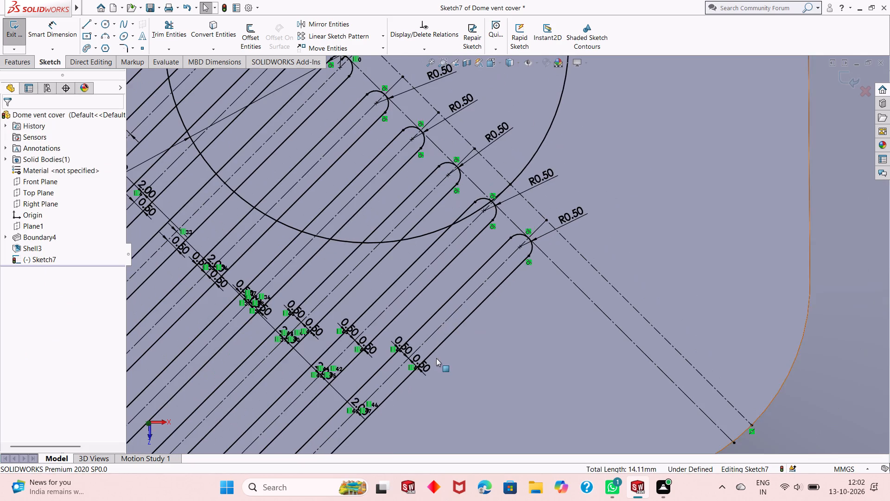
scroll(436, 358, up, 3)
scroll(451, 337, down, 3)
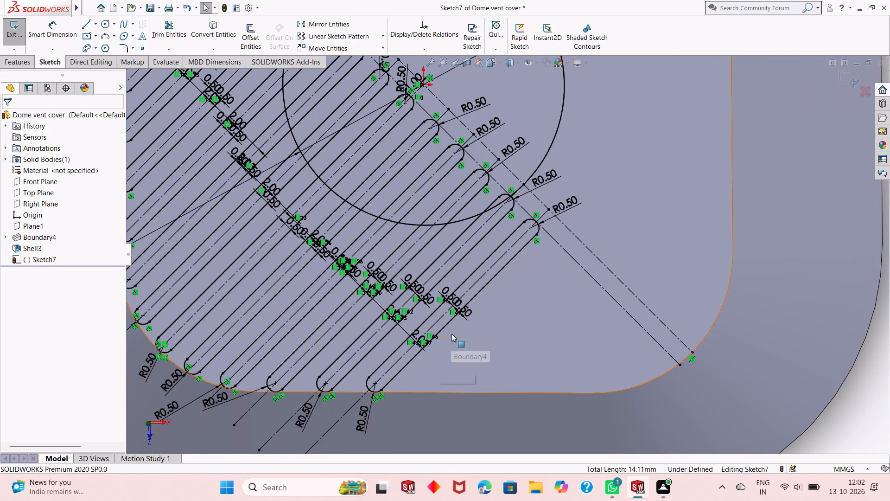
click(442, 310)
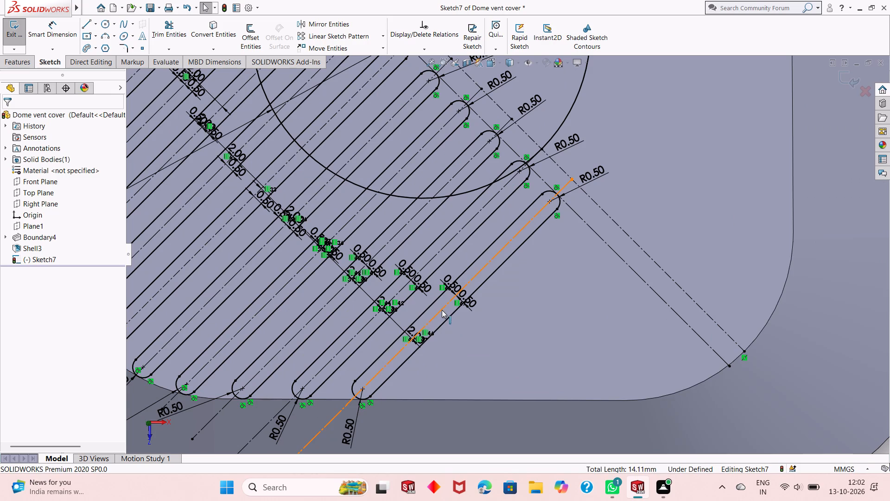
click(248, 34)
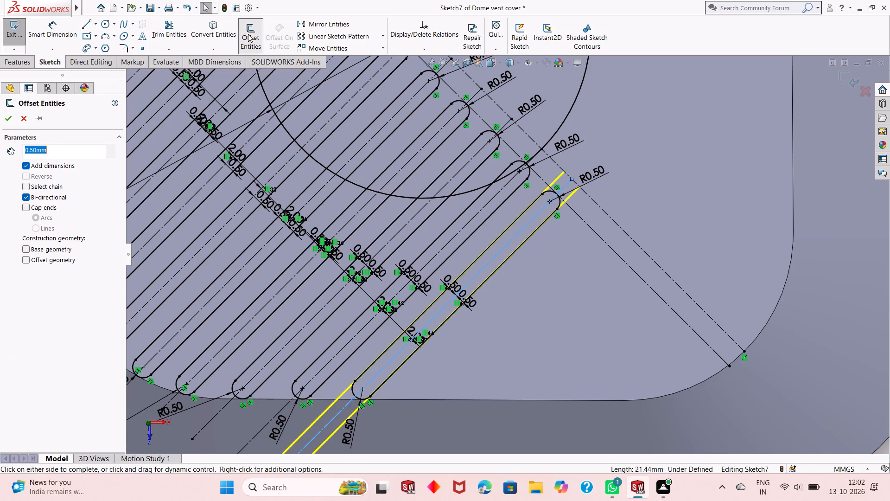
key(2)
key(Return)
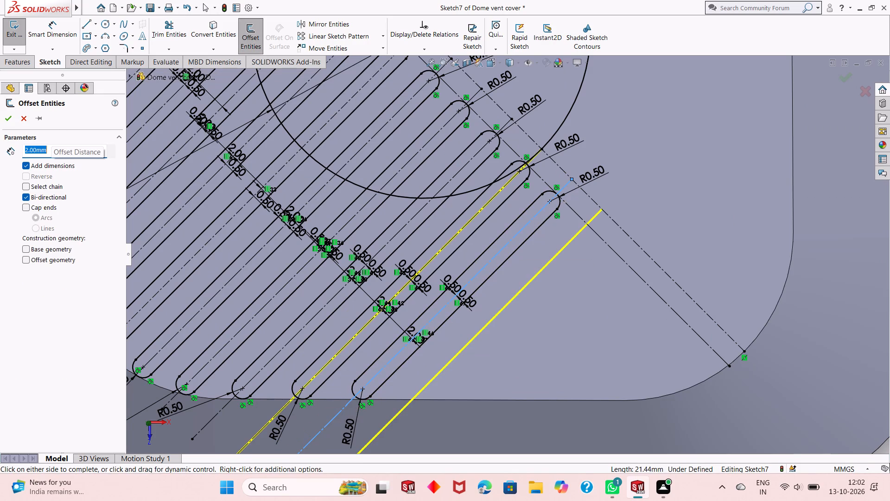
click(37, 198)
click(30, 173)
click(11, 115)
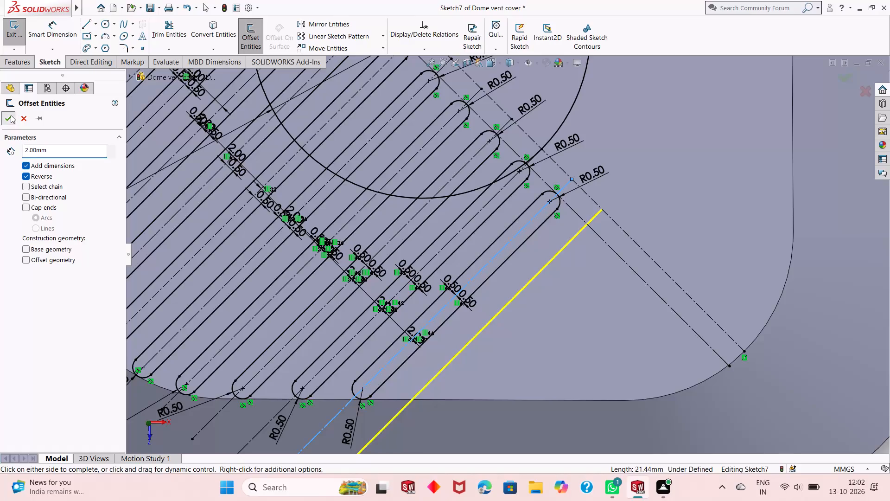
Convert the newly offset diagonal line to construction geometry.
click(491, 321)
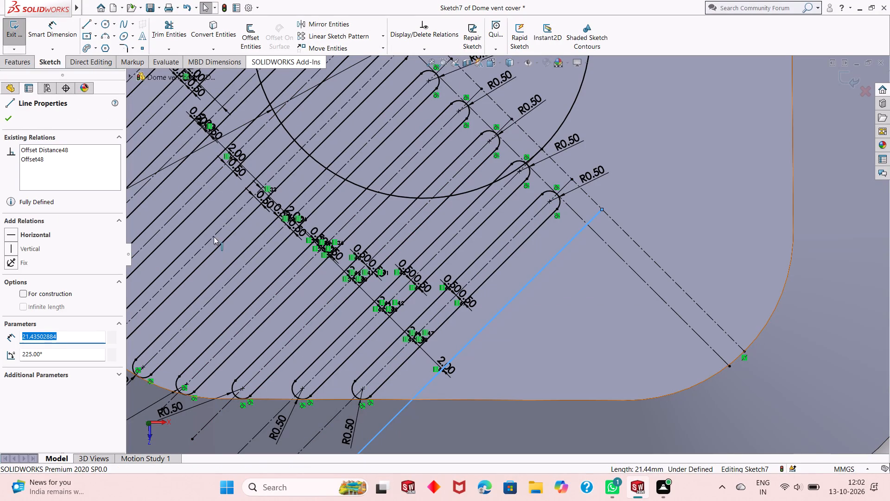
key(Escape)
key(Escape)
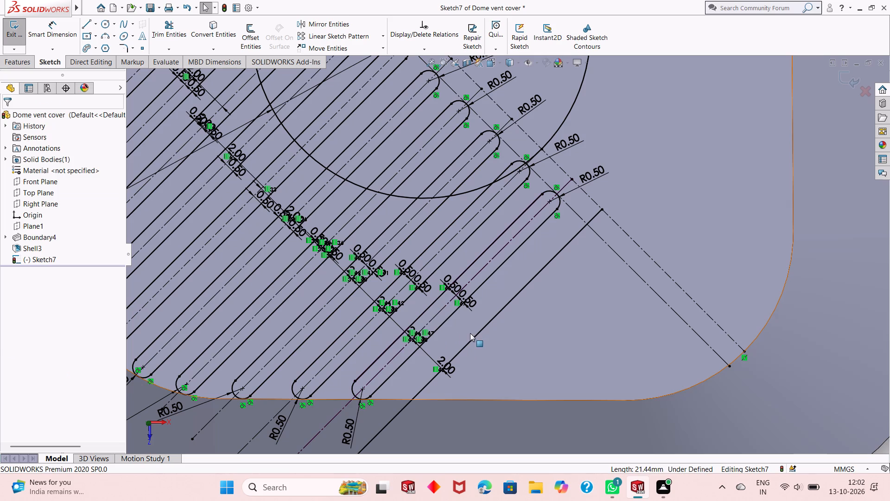
click(472, 337)
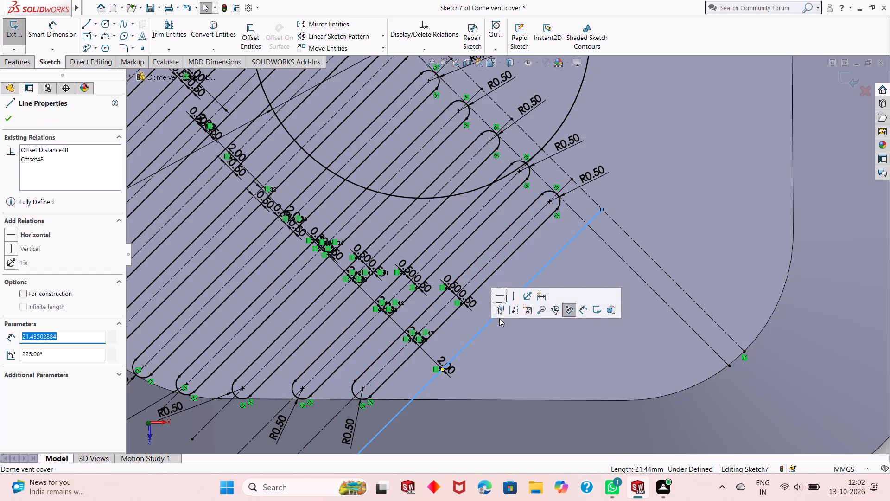
click(510, 312)
key(Escape)
key(Escape)
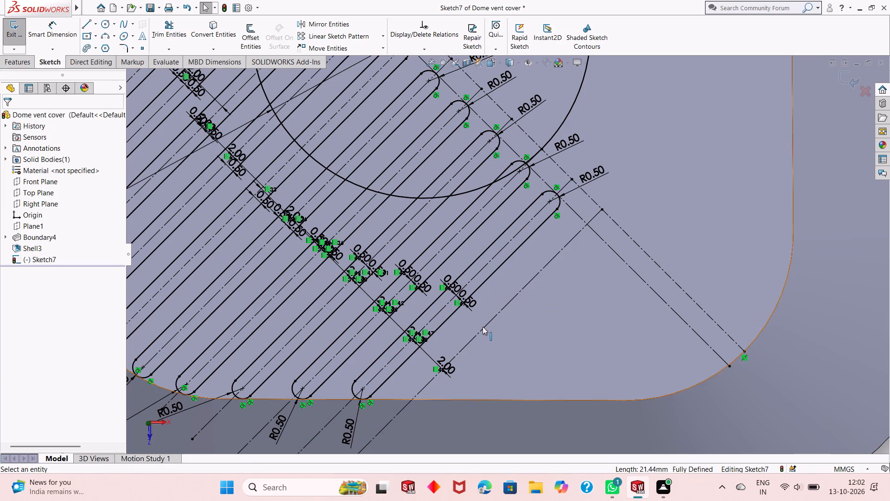
Offset the newest diagonal construction centerline 0.5 mm in both directions to form the new slot's side lines.
click(481, 328)
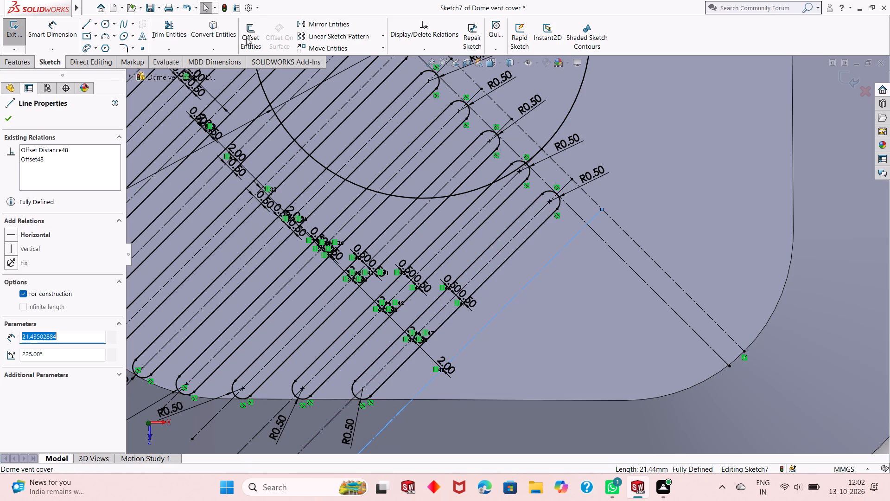
click(256, 36)
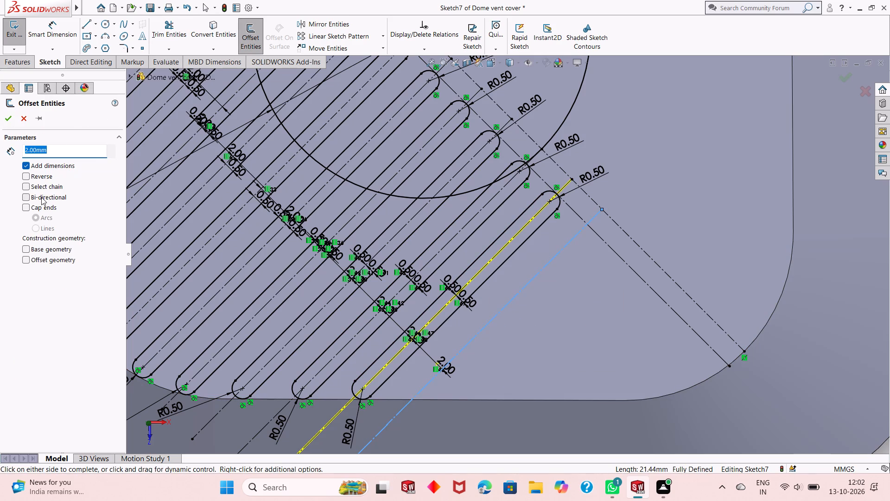
click(41, 197)
double_click(56, 154)
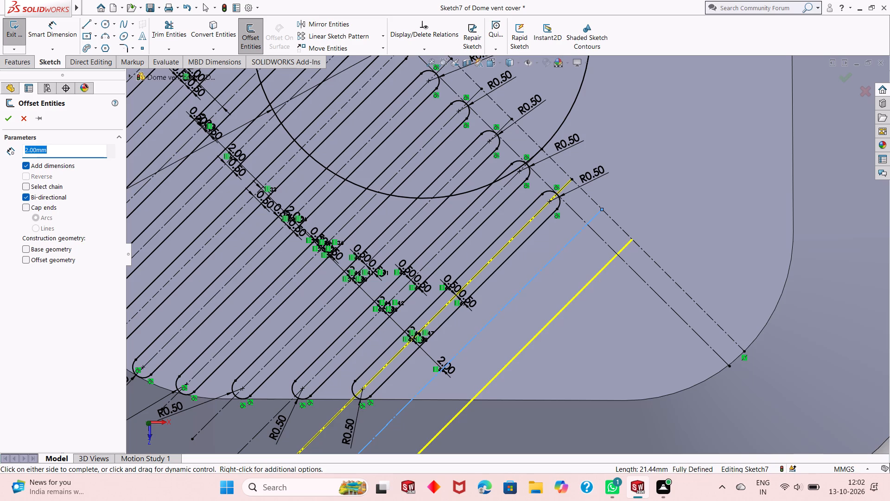
text(.5)
key(Return)
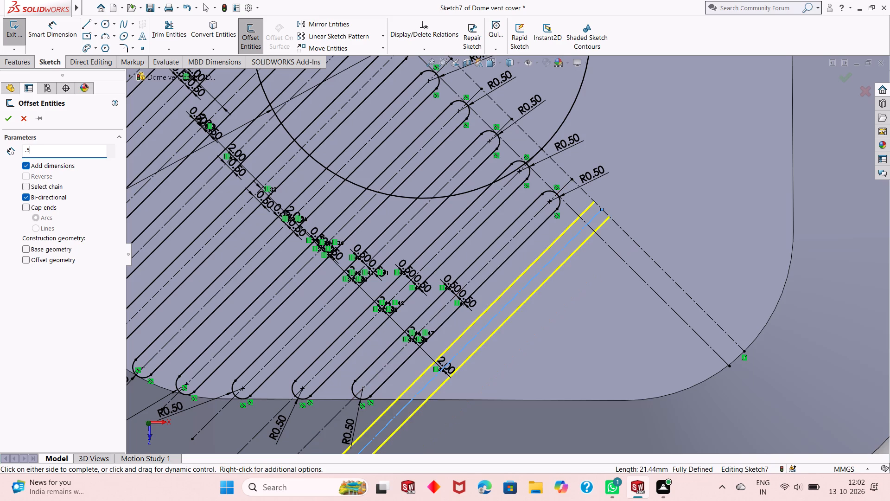
click(11, 118)
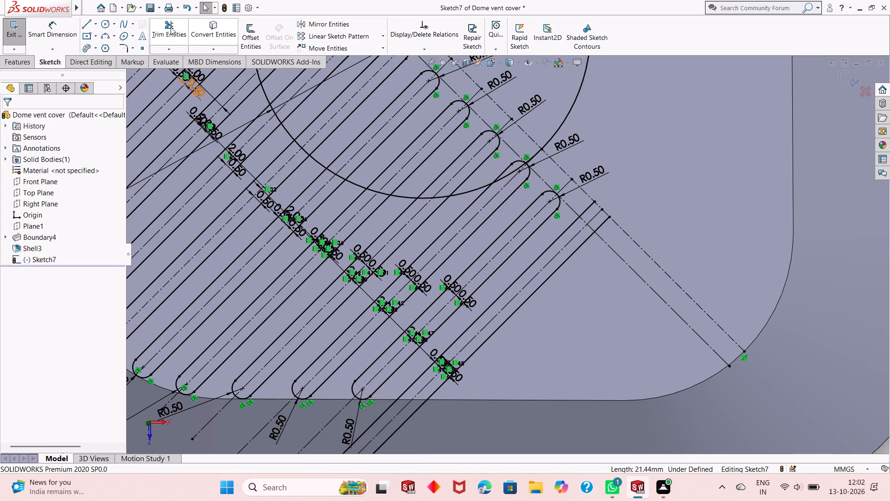
Draw a three-point arc with 0.5 mm radius between the new slot's side lines, just above the face's lower straight edge.
click(107, 37)
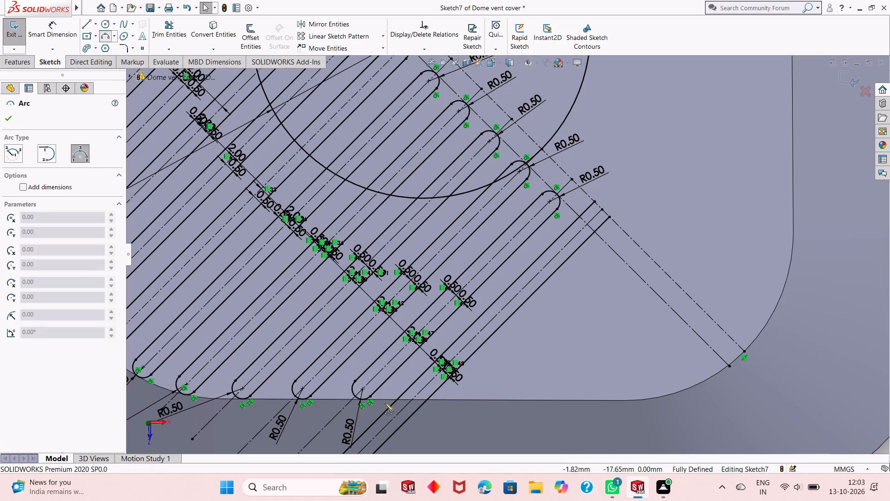
scroll(426, 405, down, 5)
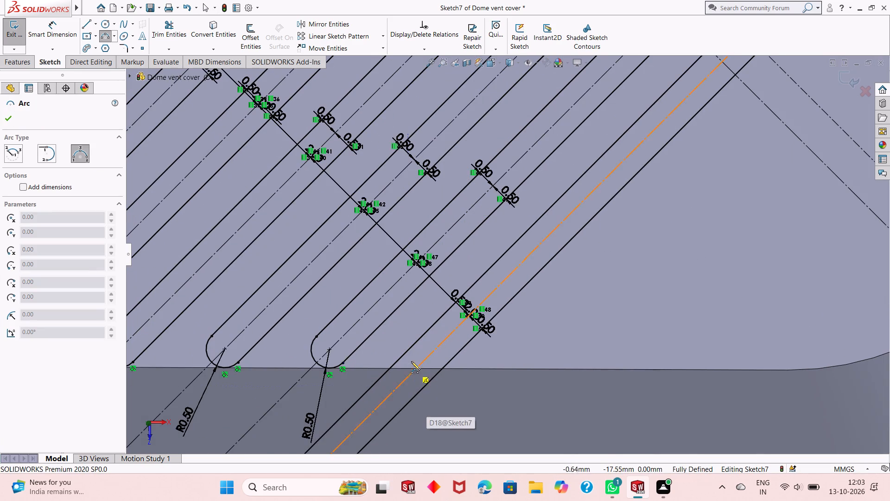
click(422, 335)
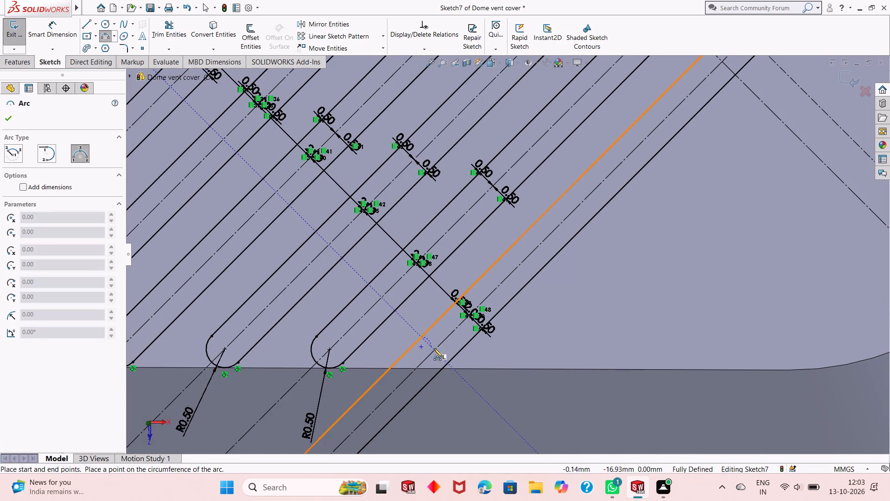
click(458, 352)
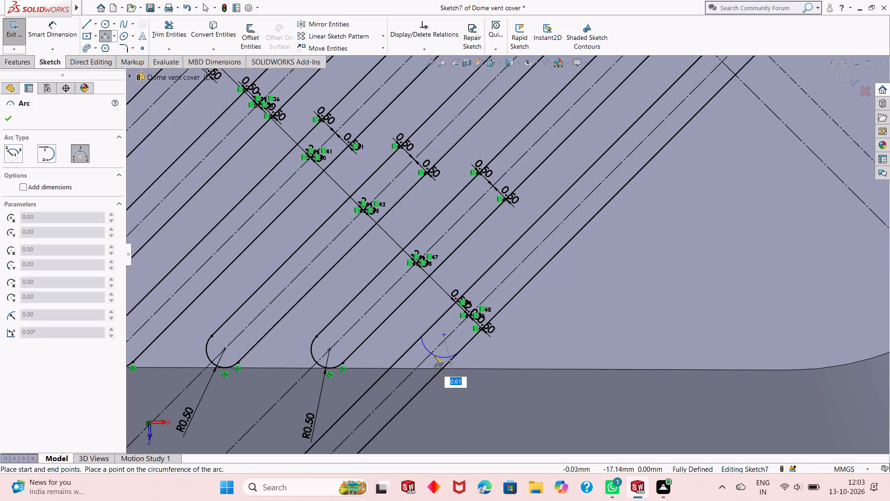
text(.5)
key(Return)
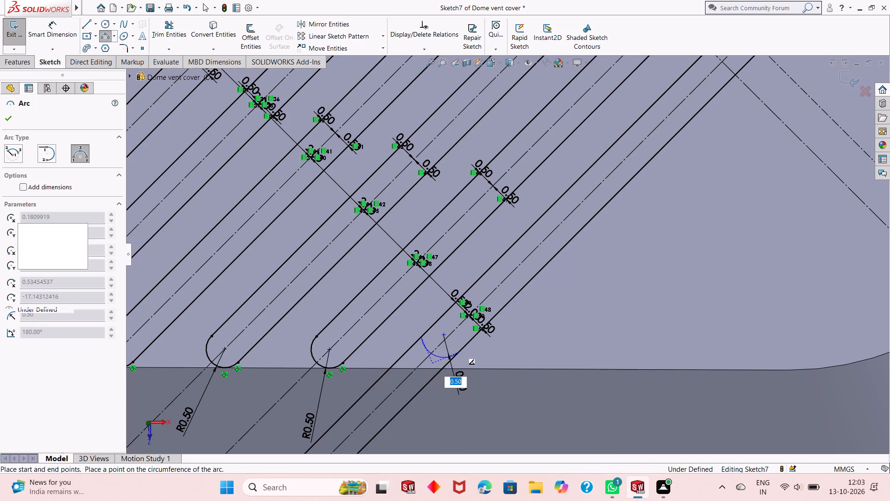
right_click(570, 279)
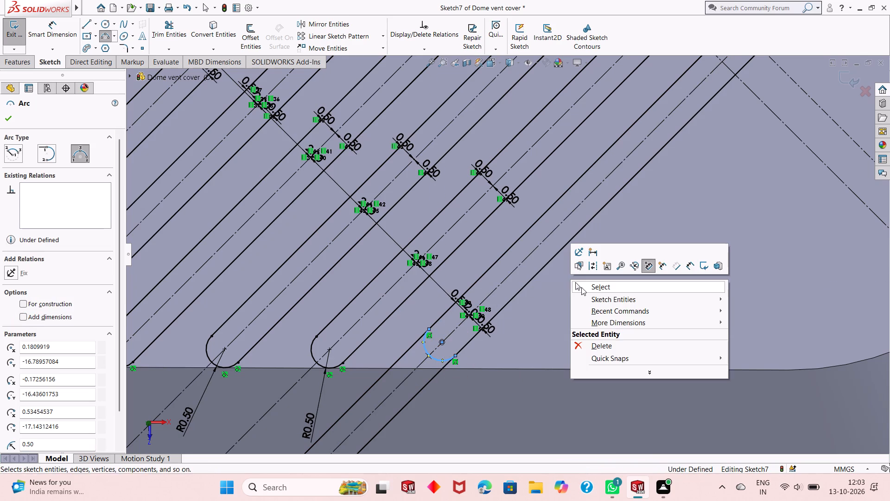
click(582, 288)
Dimension the new slot's lower end arc with a radius of 0.50 mm.
click(63, 36)
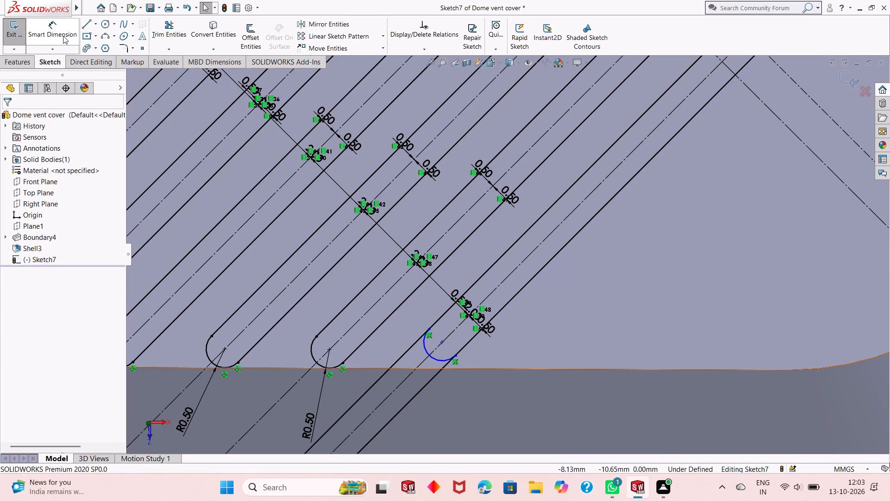
click(445, 361)
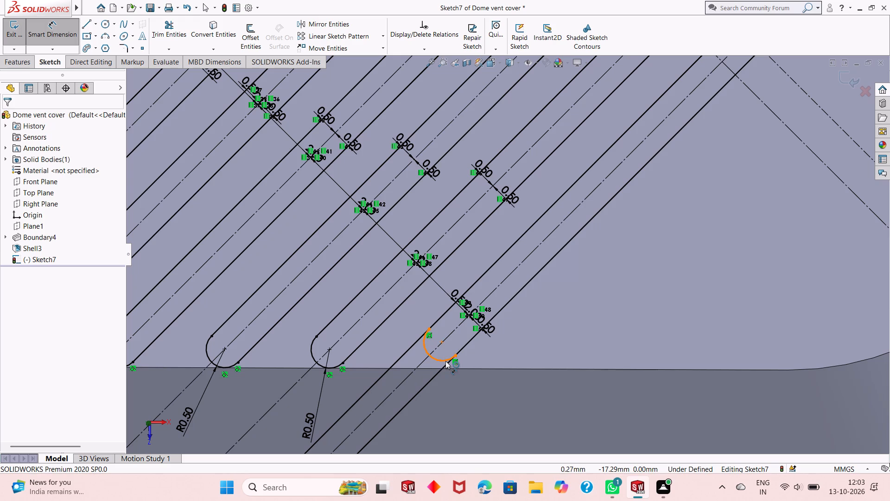
click(458, 397)
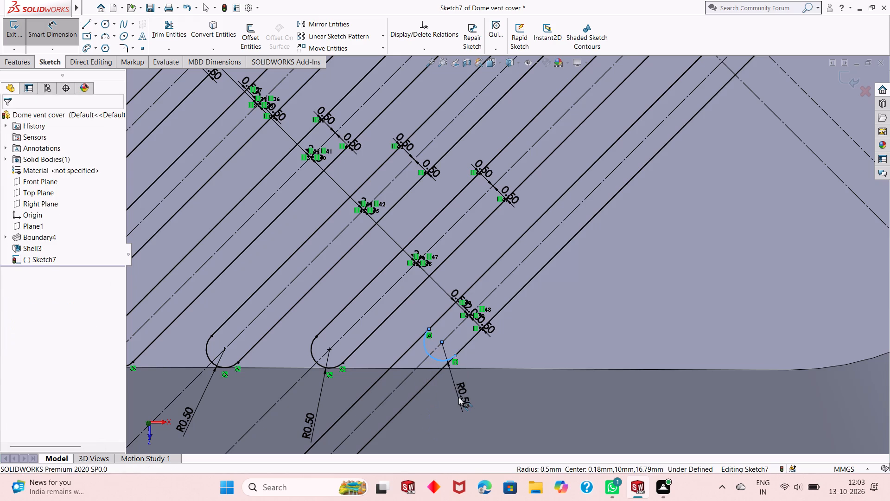
key(Return)
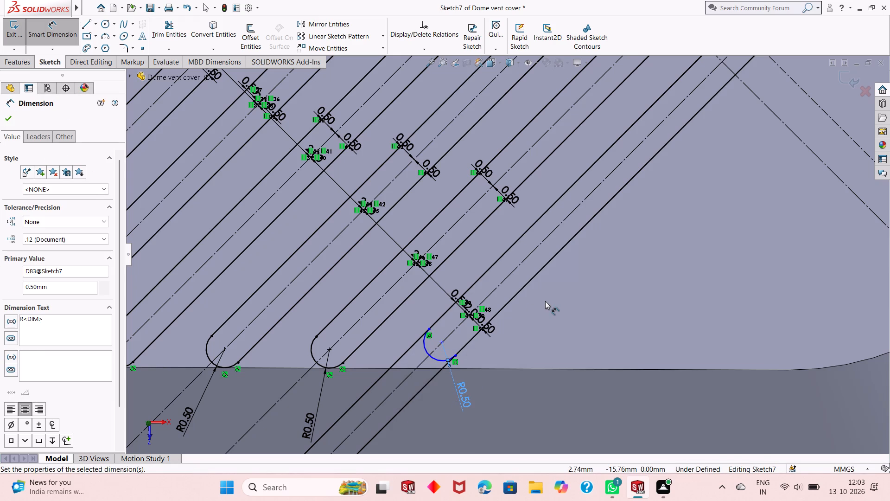
right_click(545, 301)
click(566, 331)
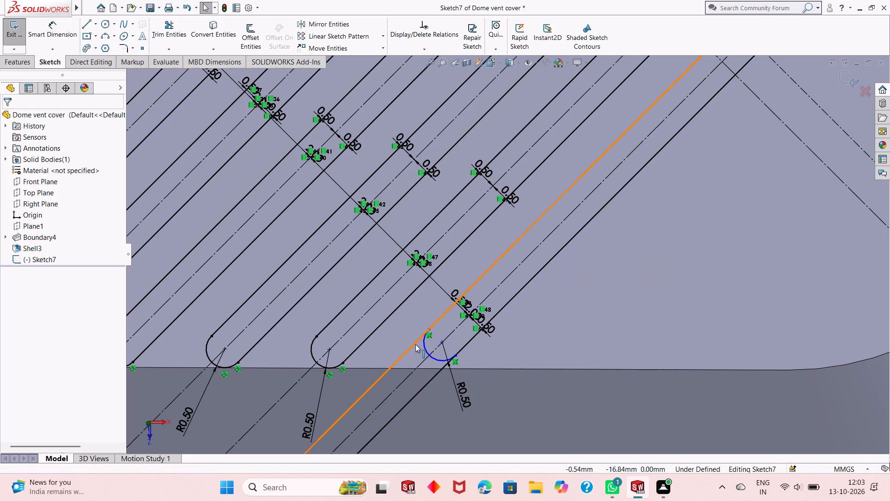
Add a tangent relation between the new slot's lower end arc and the face's lower straight edge.
click(426, 346)
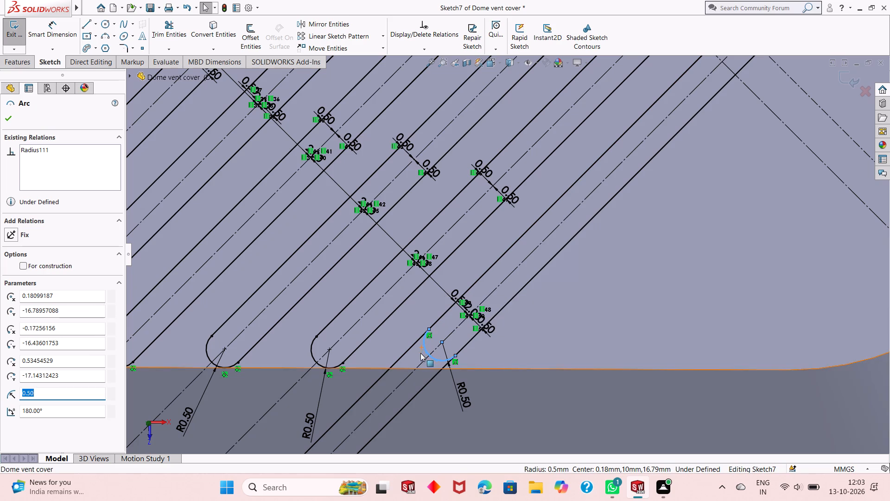
ctrl+click(427, 370)
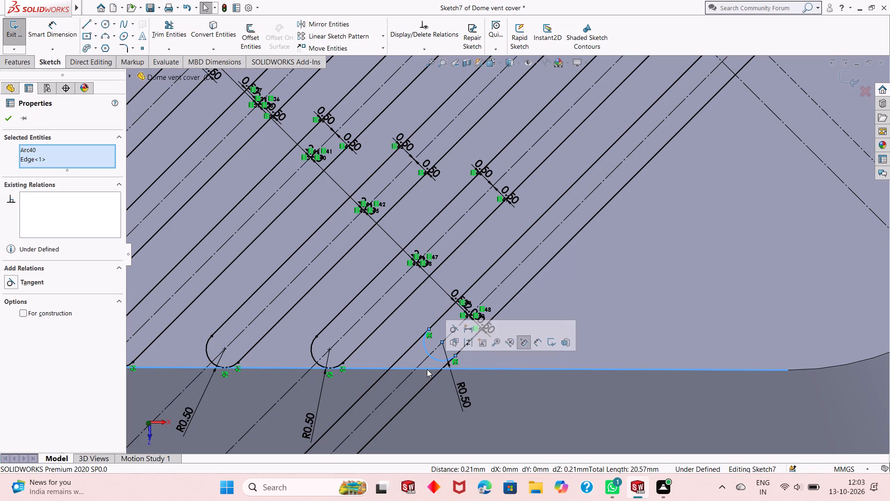
click(453, 332)
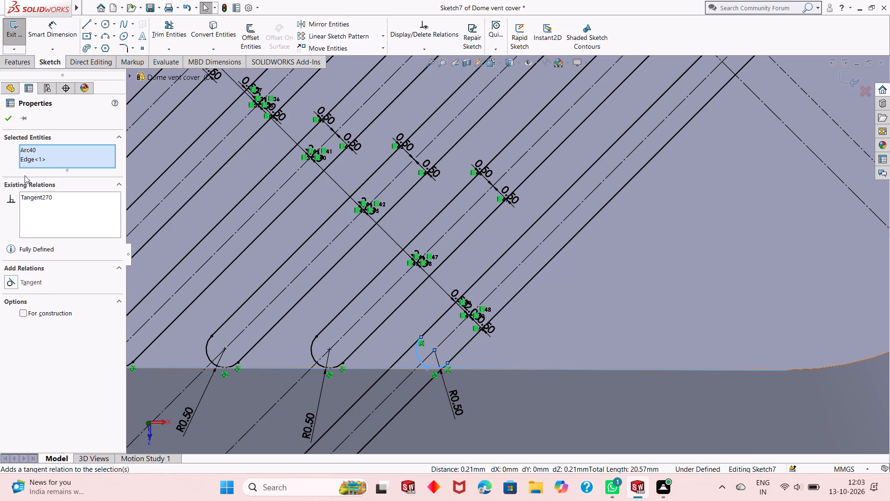
click(9, 121)
Trim the side line portions that extend past the new slot's lower end arc.
click(167, 40)
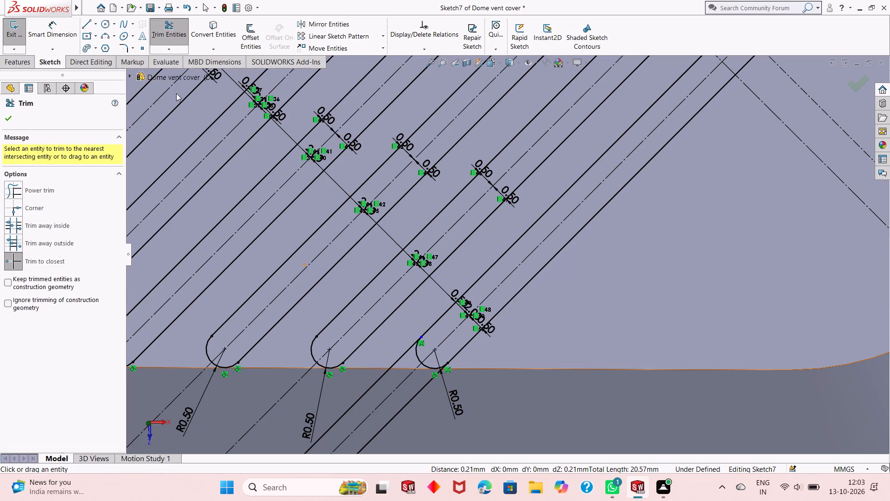
click(338, 419)
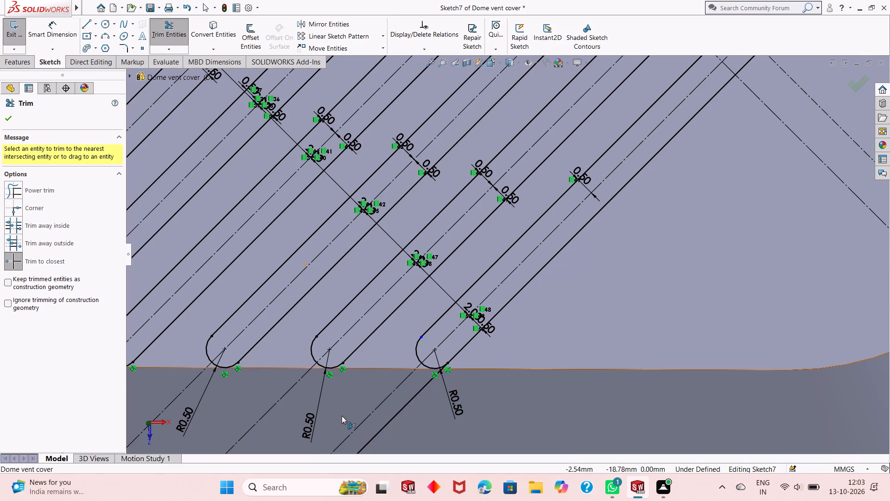
click(375, 439)
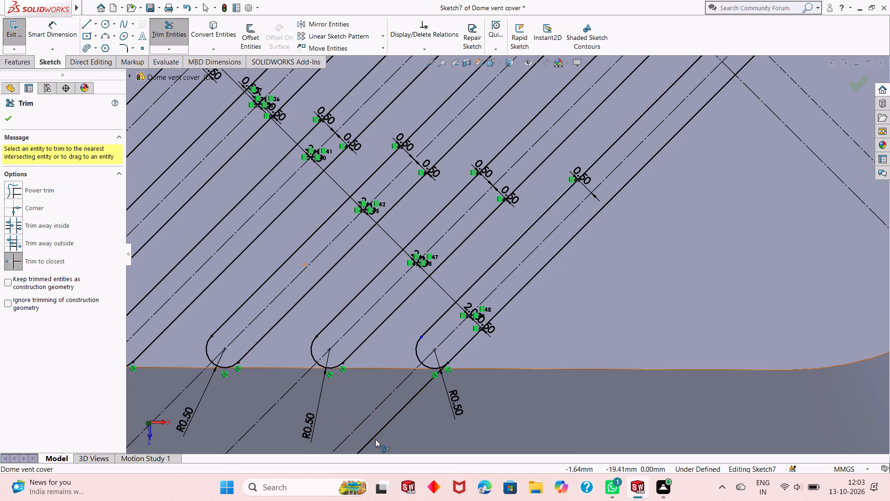
click(378, 433)
right_click(504, 328)
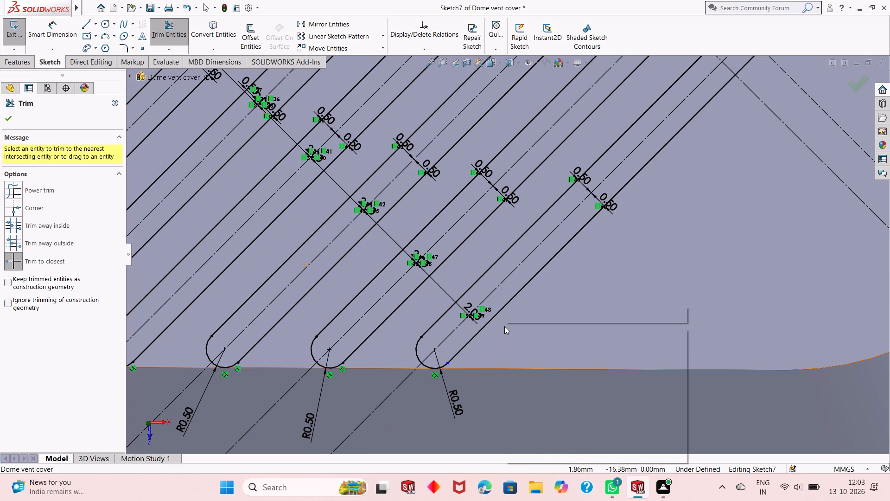
click(509, 355)
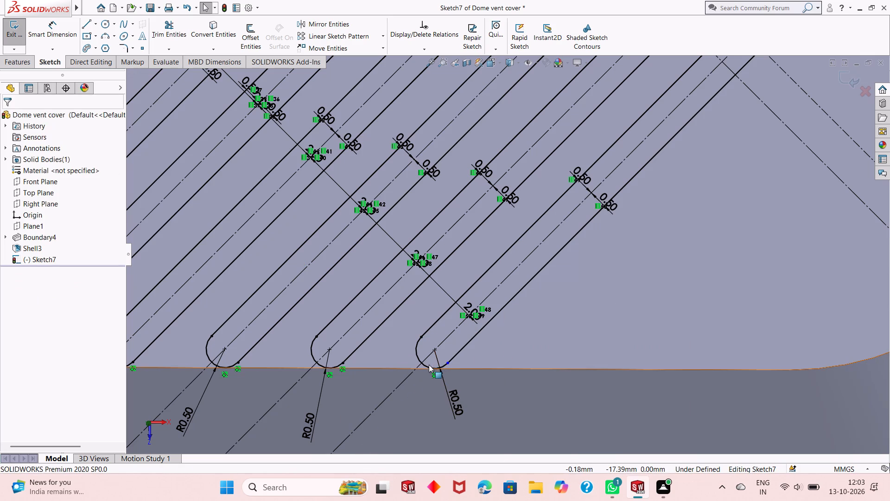
Add a tangent relation between the new slot's lower end arc and its outer side line.
click(419, 361)
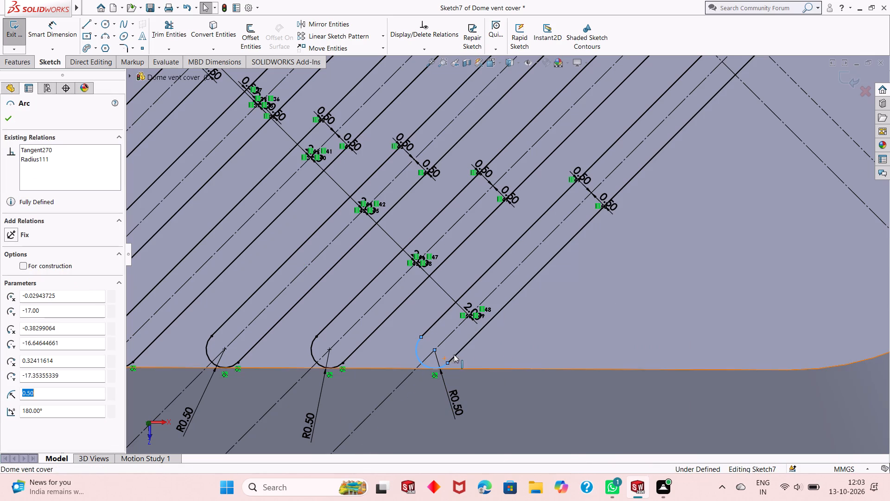
ctrl+click(458, 354)
click(483, 311)
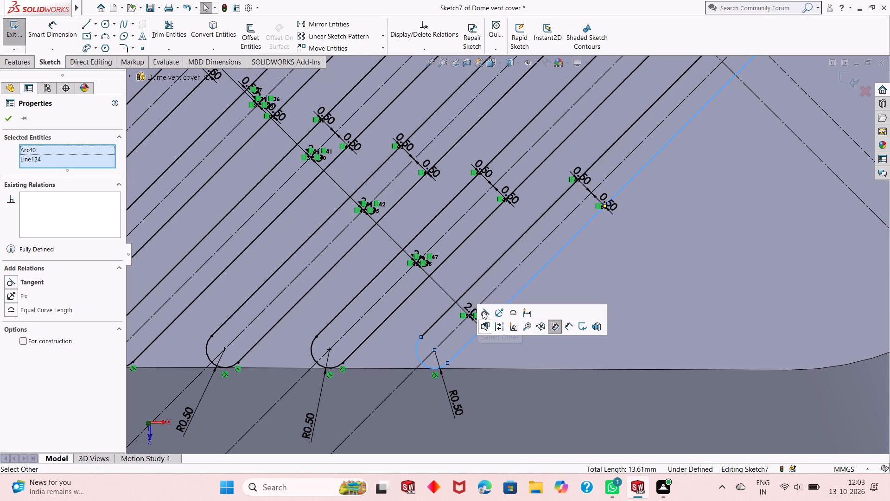
click(1, 117)
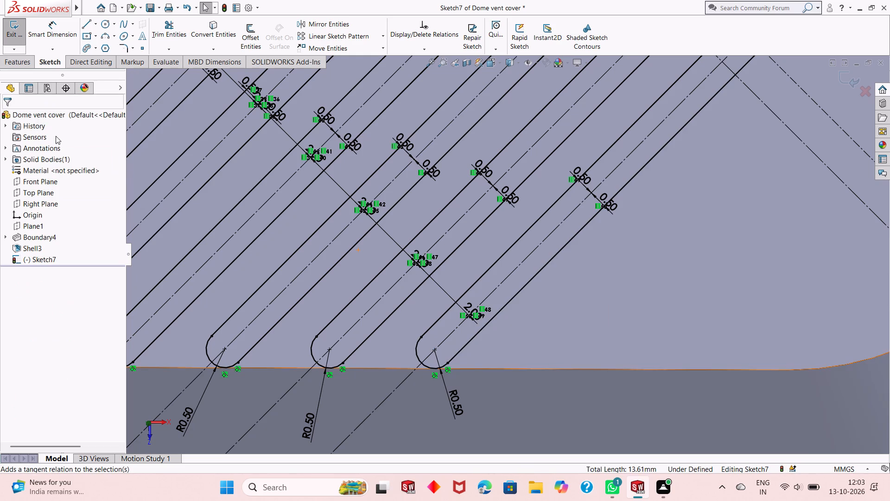
Draw a three-point arc of about 0.52 mm radius between the new slot's side lines at its upper end, touching the inner diagonal construction line.
scroll(454, 344, up, 3)
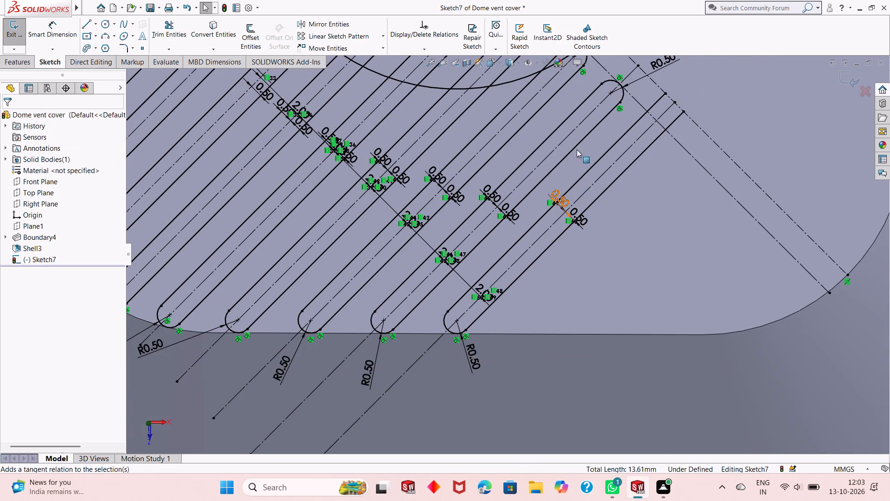
scroll(660, 81, down, 6)
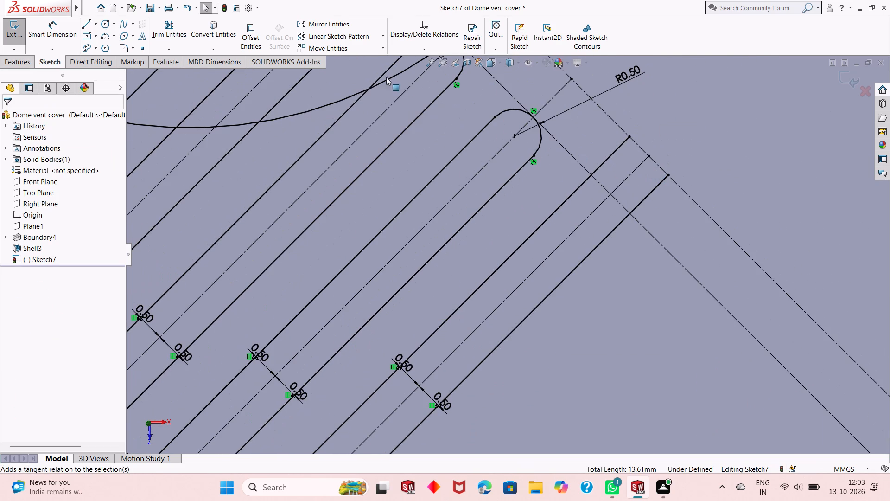
click(107, 36)
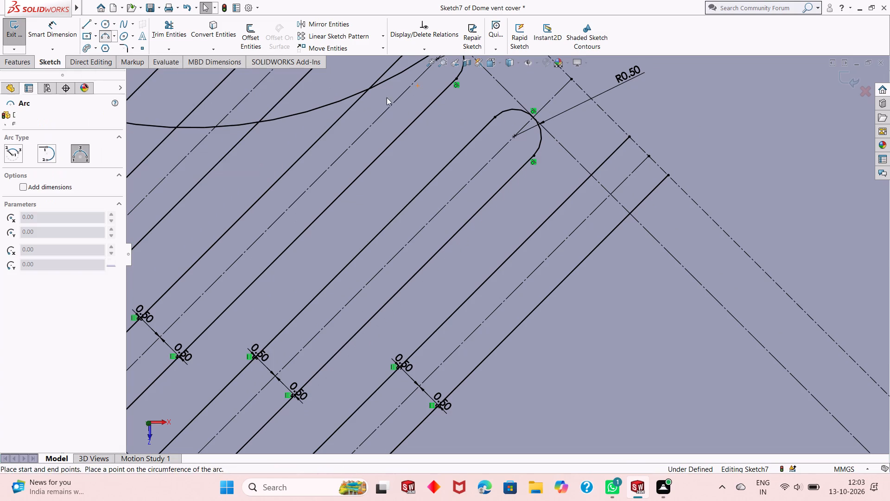
click(566, 201)
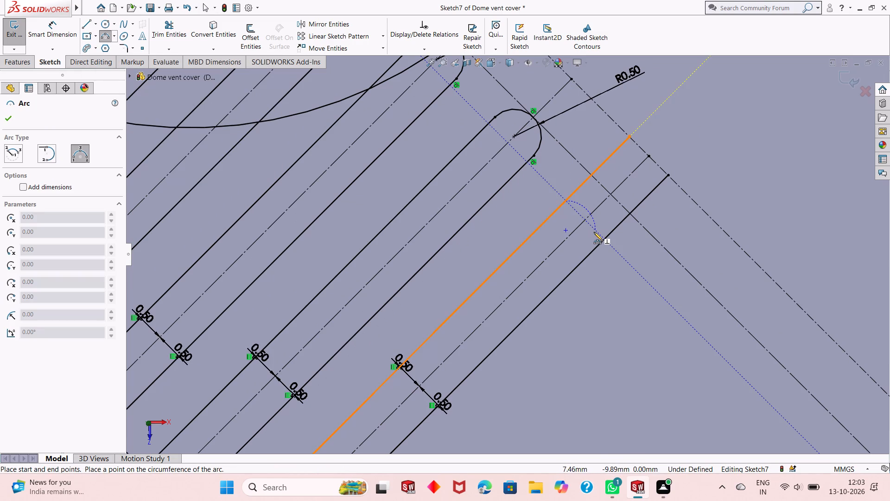
click(606, 239)
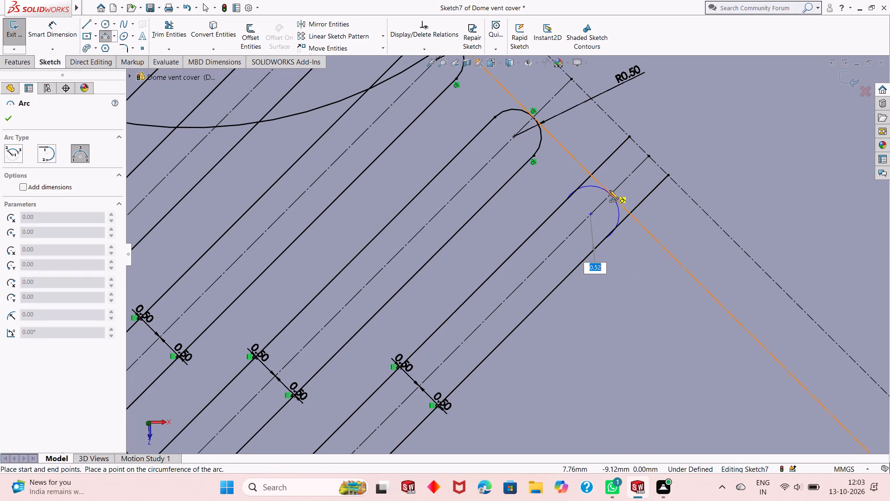
click(611, 192)
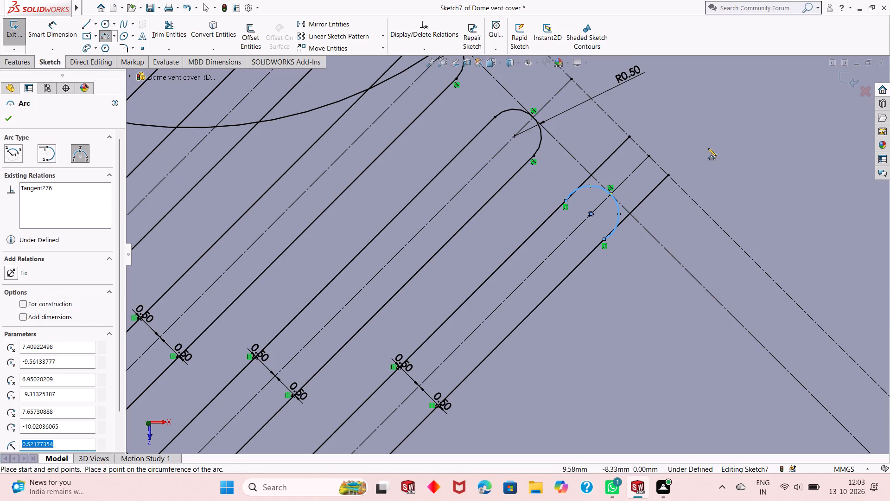
right_click(708, 148)
click(723, 154)
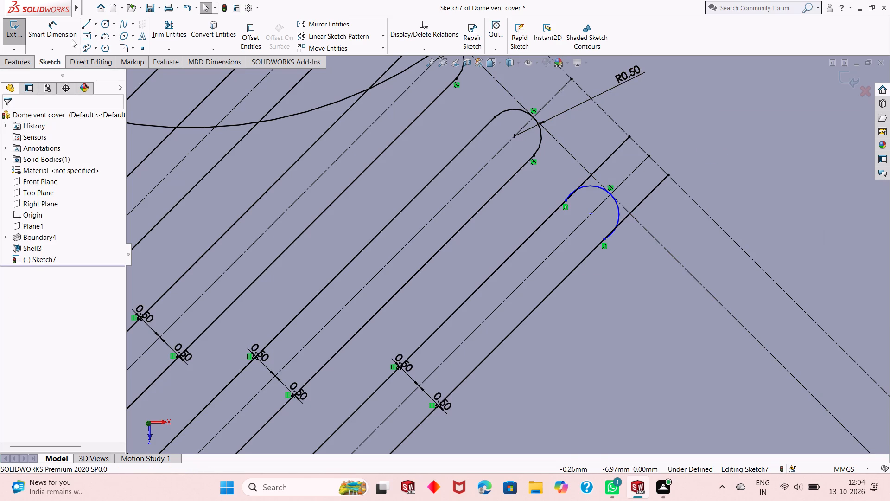
Dimension the new slot's upper end arc with a radius of 0.5 mm.
click(67, 35)
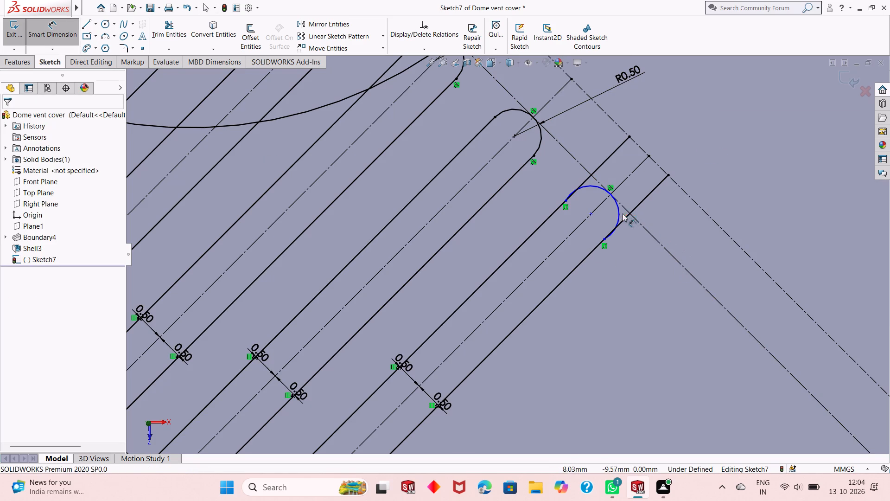
click(620, 212)
click(724, 154)
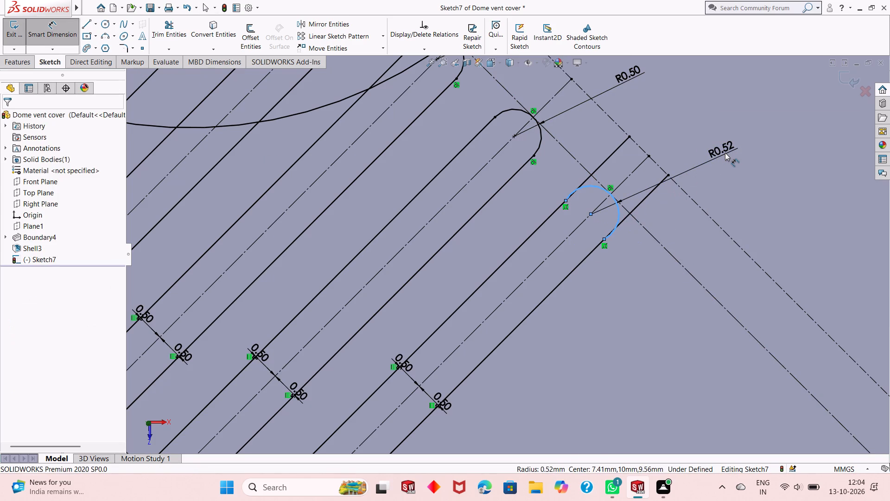
text(.5)
key(Return)
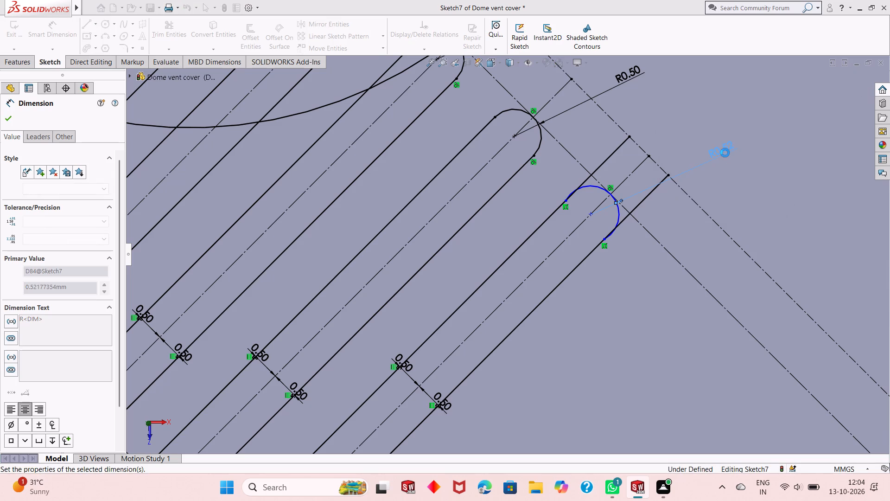
right_click(729, 161)
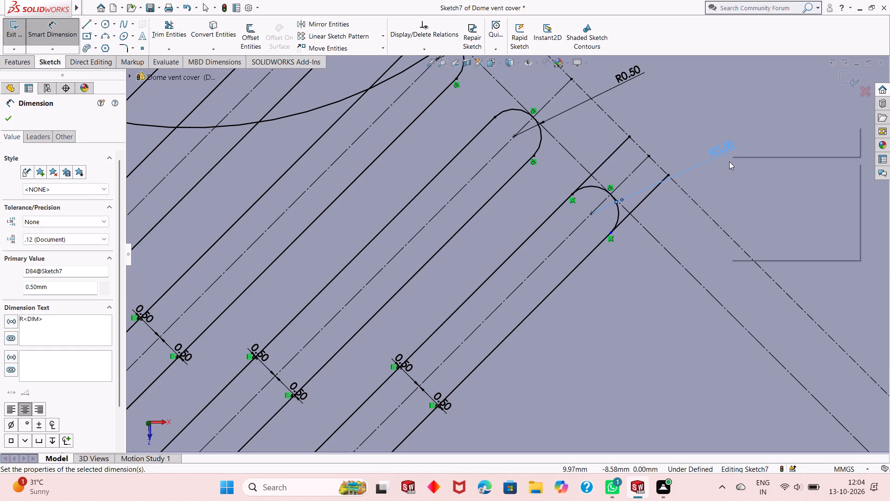
click(736, 189)
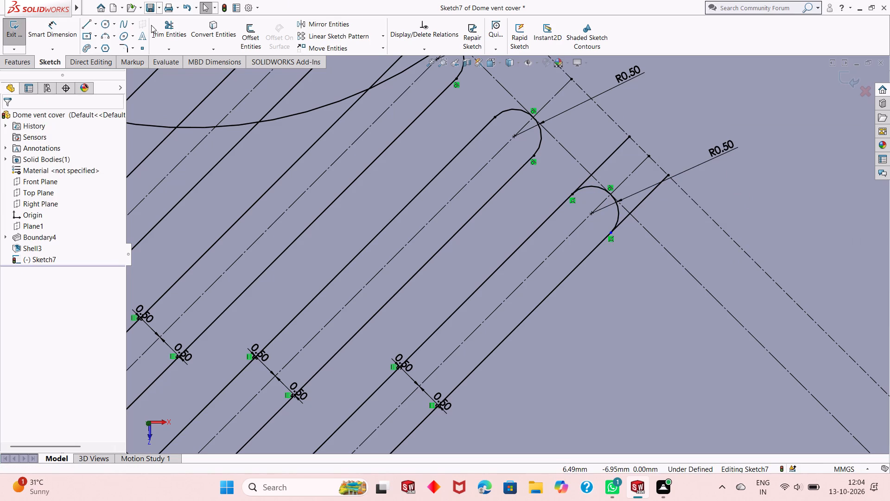
Trim the side line portions that extend past the new slot's upper end arc.
click(193, 28)
click(175, 32)
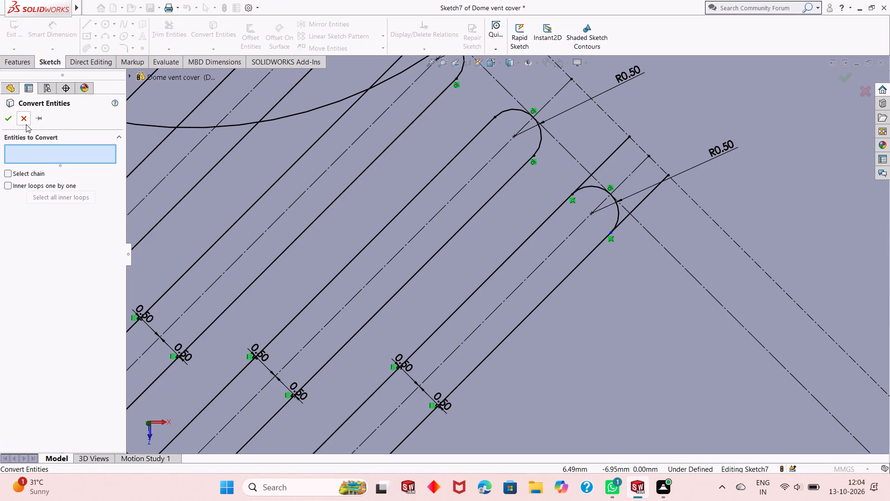
click(26, 124)
click(168, 30)
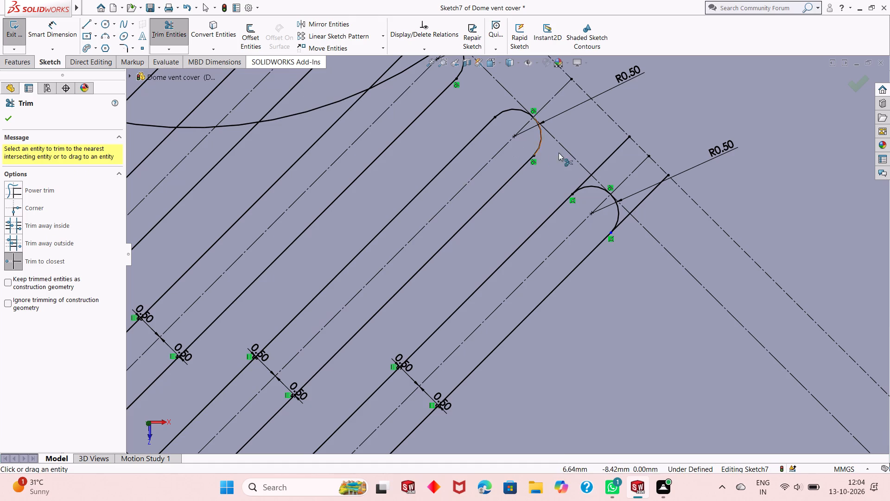
click(604, 160)
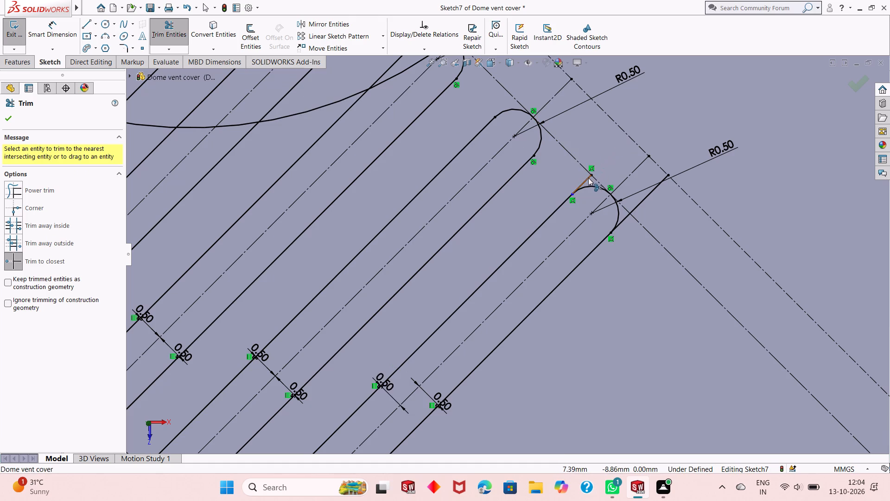
click(588, 179)
click(640, 203)
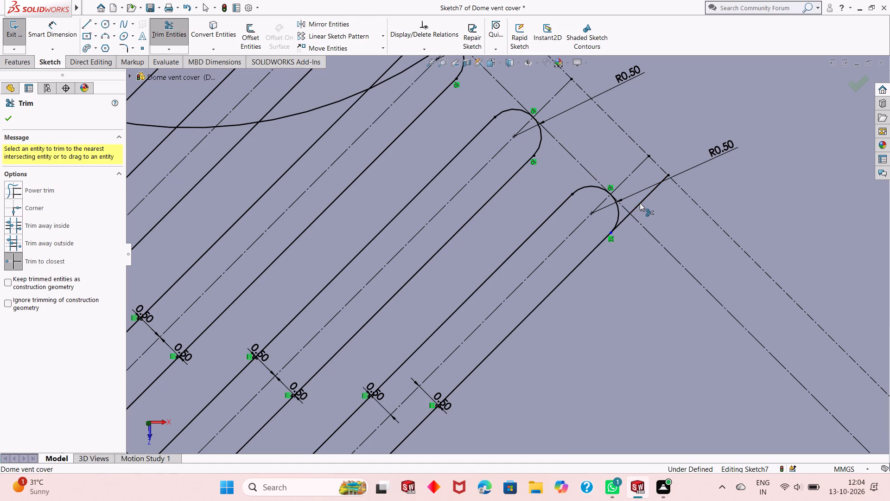
click(622, 223)
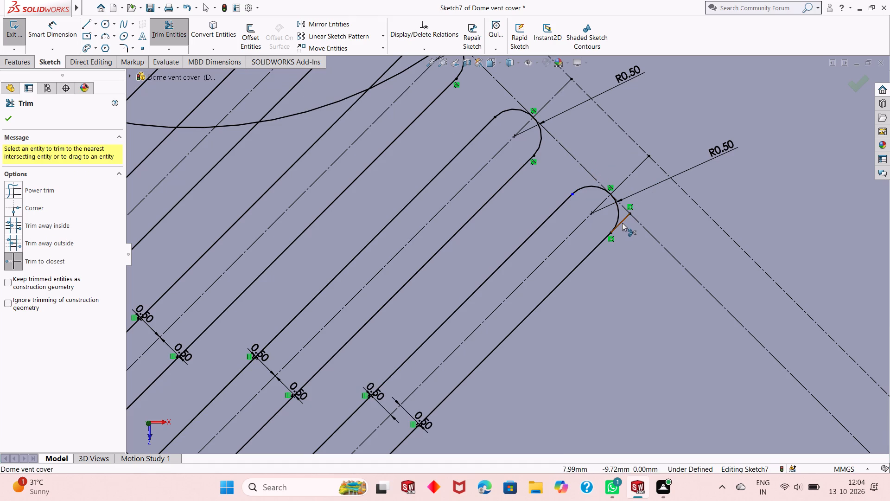
right_click(675, 126)
click(683, 155)
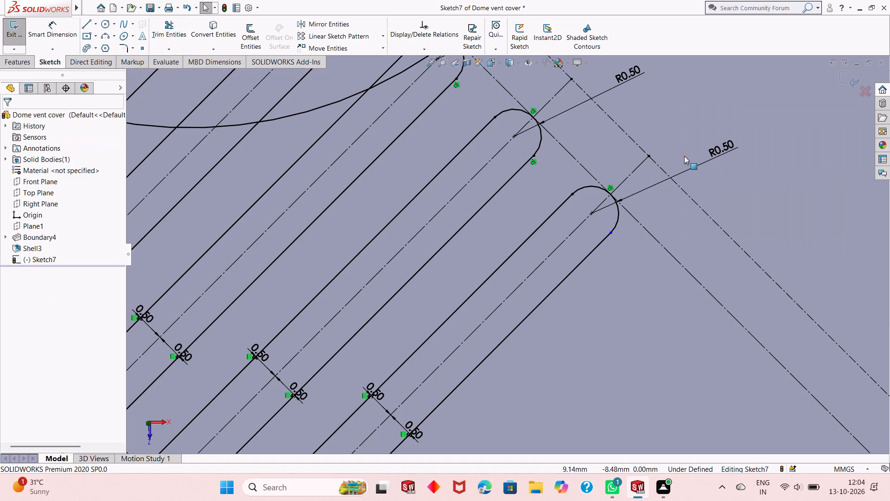
Add a tangent relation between the new slot's upper end arc and its outer side line.
click(584, 186)
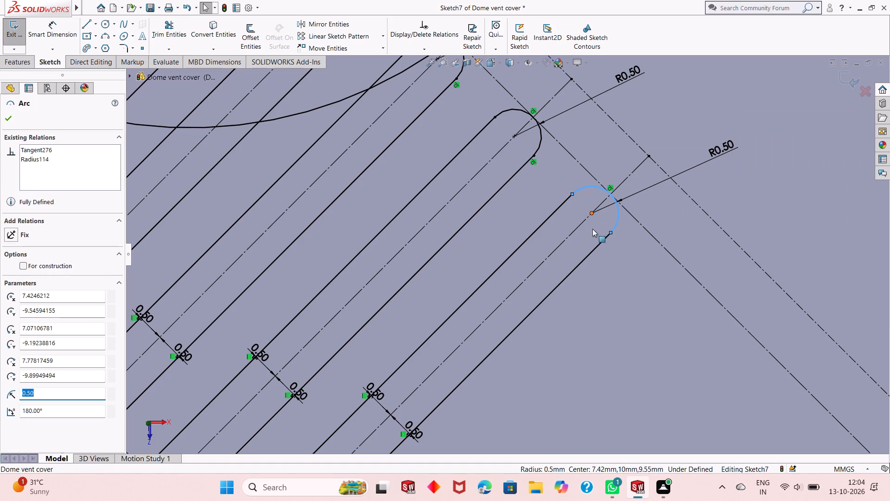
ctrl+click(594, 249)
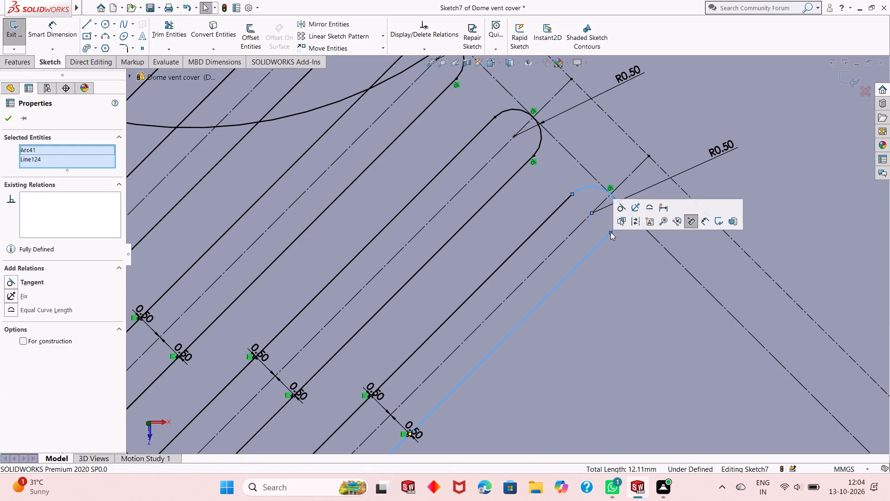
click(618, 212)
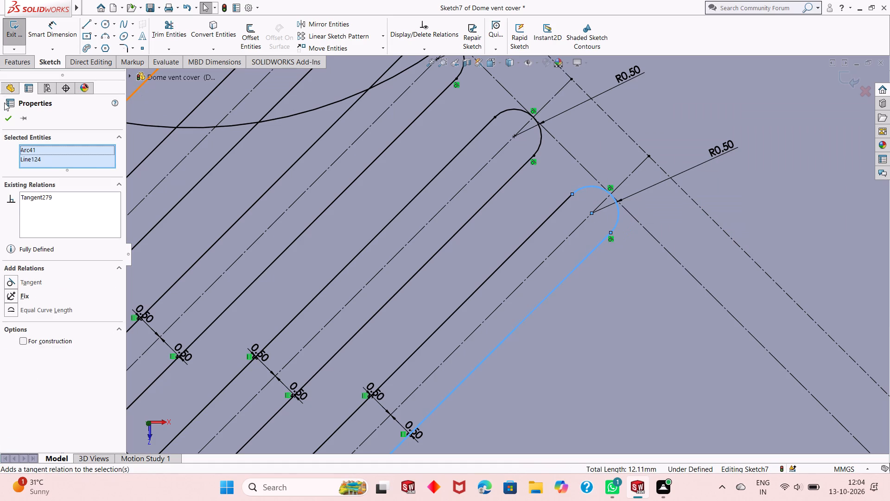
click(7, 116)
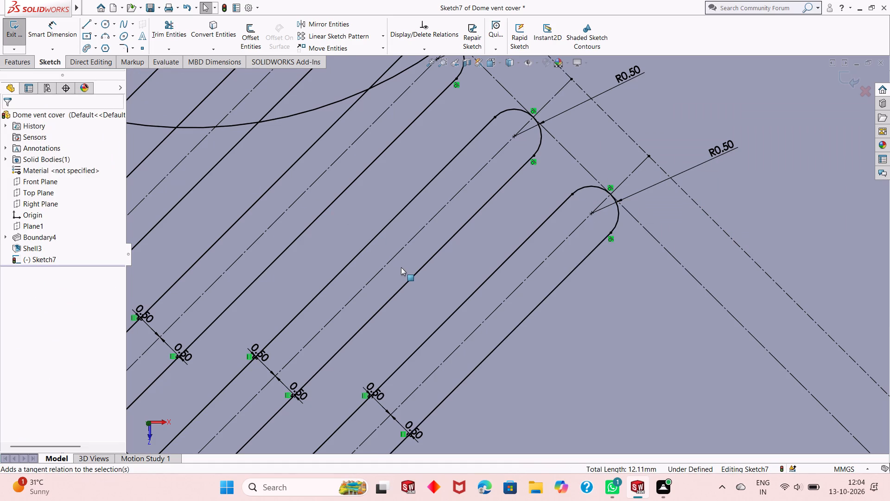
Offset the last slot's diagonal centre line 2 mm outward on one side, away from the existing slots.
scroll(401, 267, up, 5)
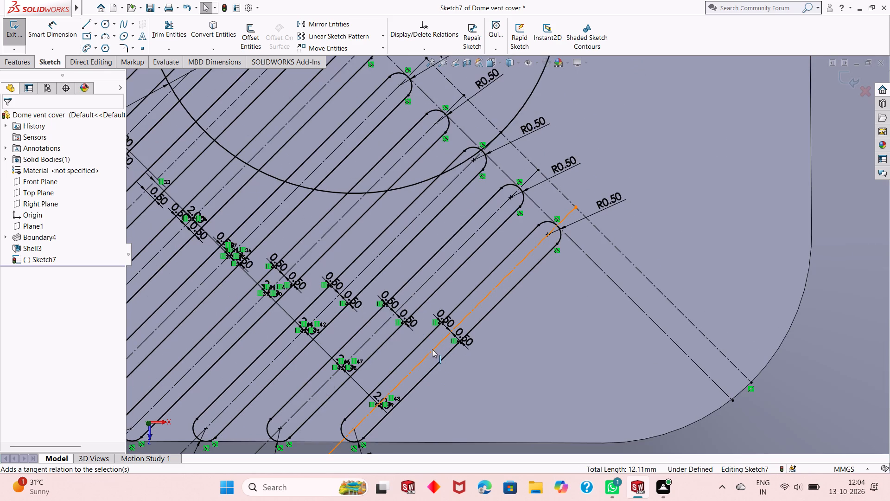
click(432, 351)
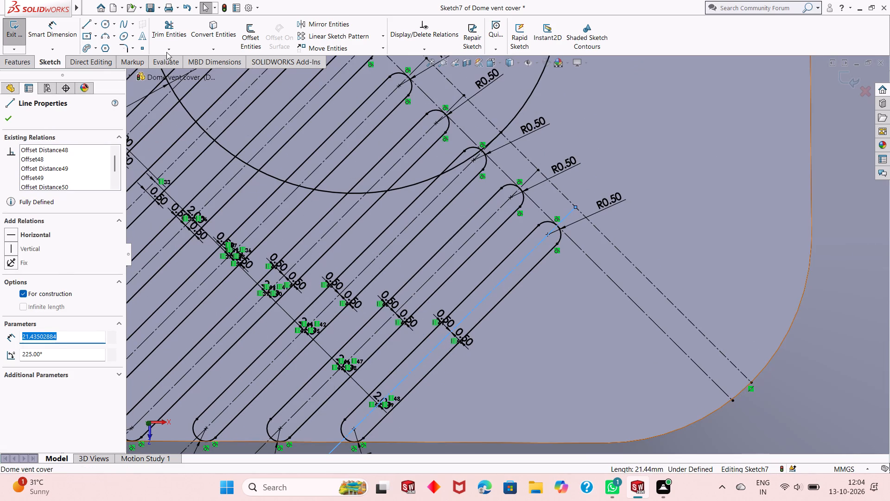
click(235, 40)
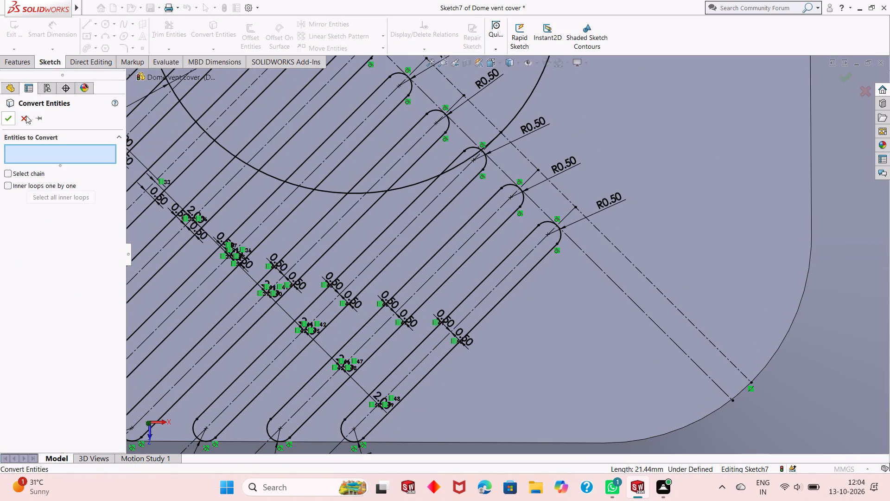
click(26, 116)
click(253, 39)
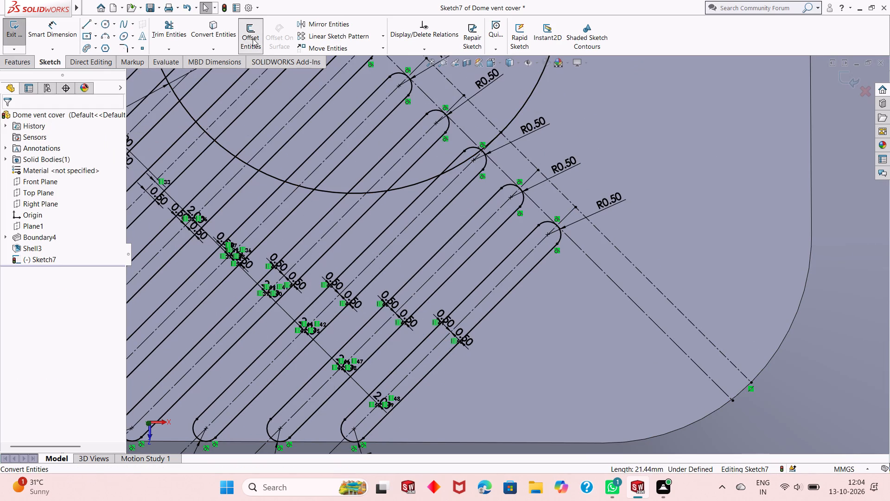
click(474, 308)
key(5)
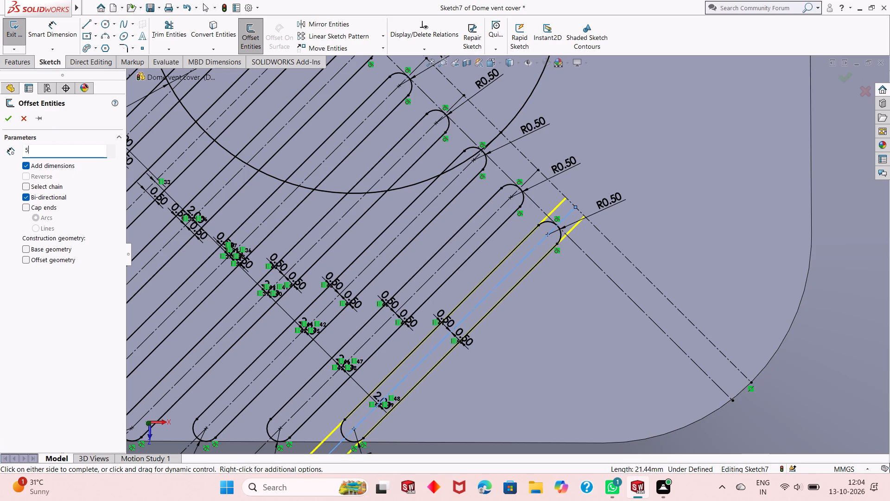
key(Return)
key(2)
key(Return)
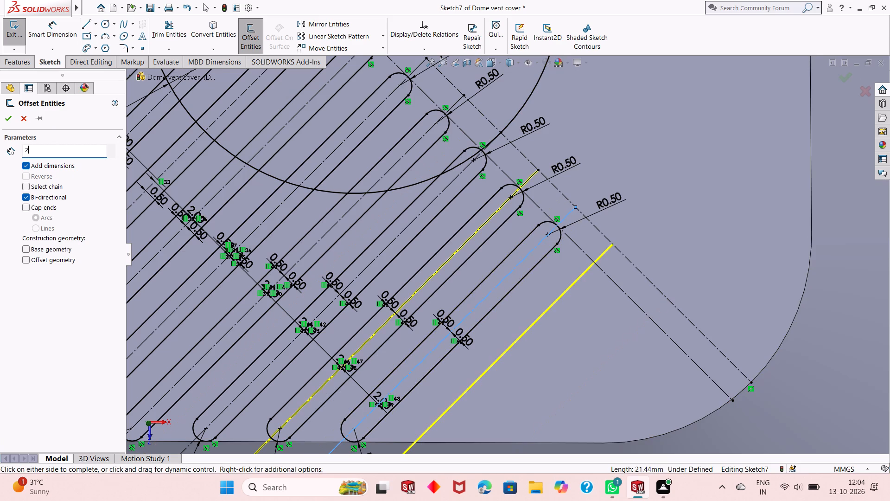
click(22, 196)
click(25, 177)
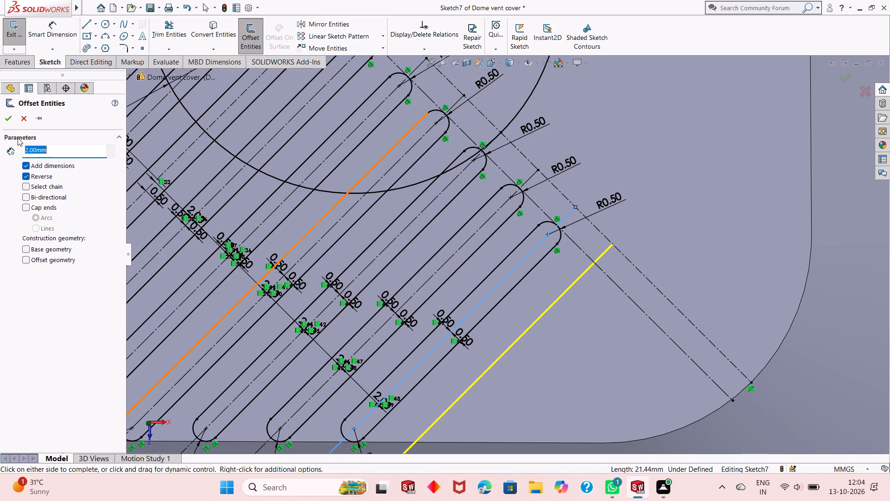
click(7, 121)
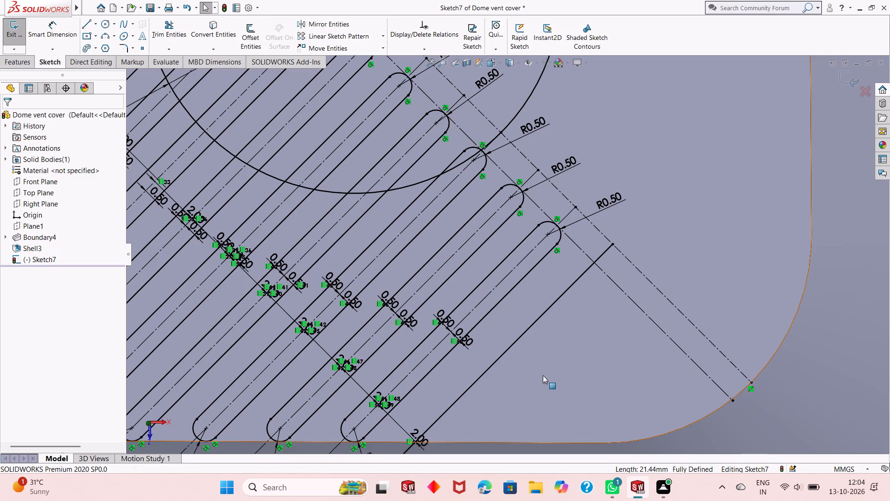
Convert the new offset diagonal line to construction geometry.
click(510, 349)
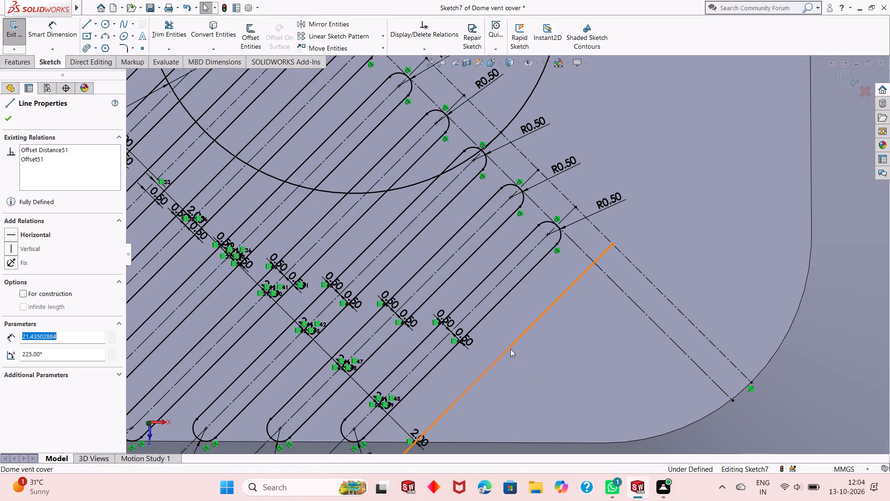
click(547, 319)
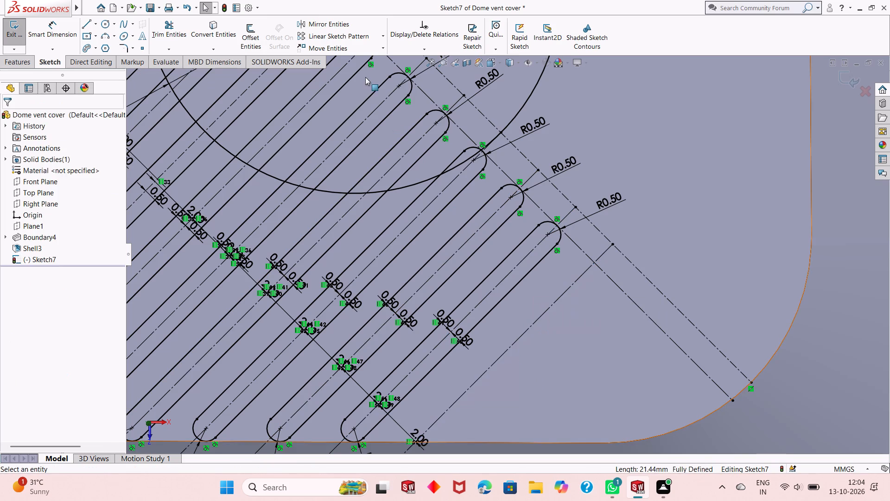
Offset the new diagonal construction line 0.5 mm in both directions to form the next slot's side lines.
click(256, 43)
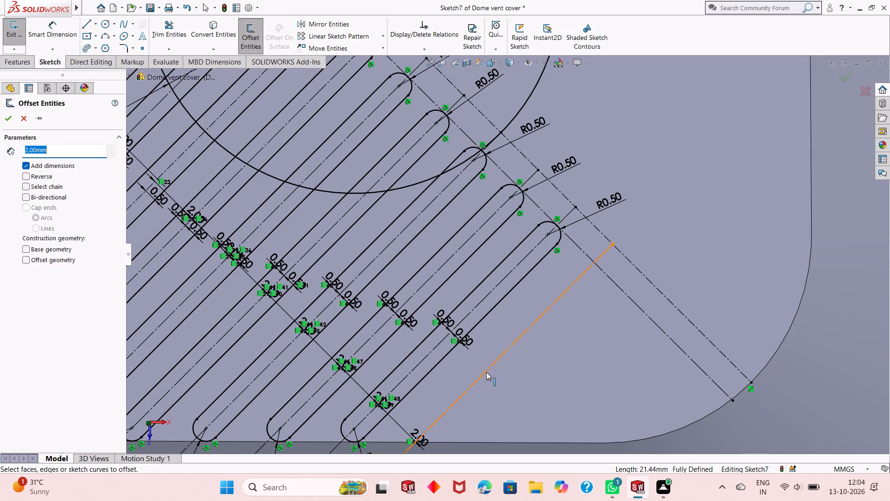
click(486, 372)
text(.5)
key(Return)
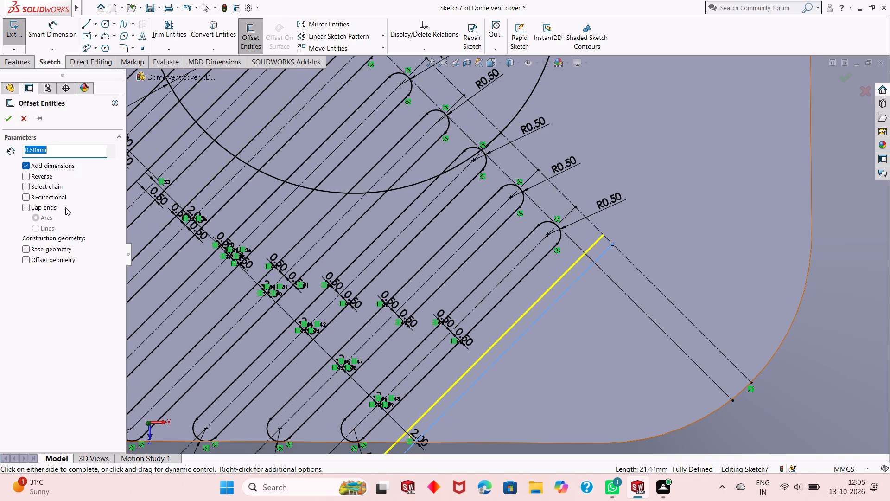
click(50, 194)
click(6, 118)
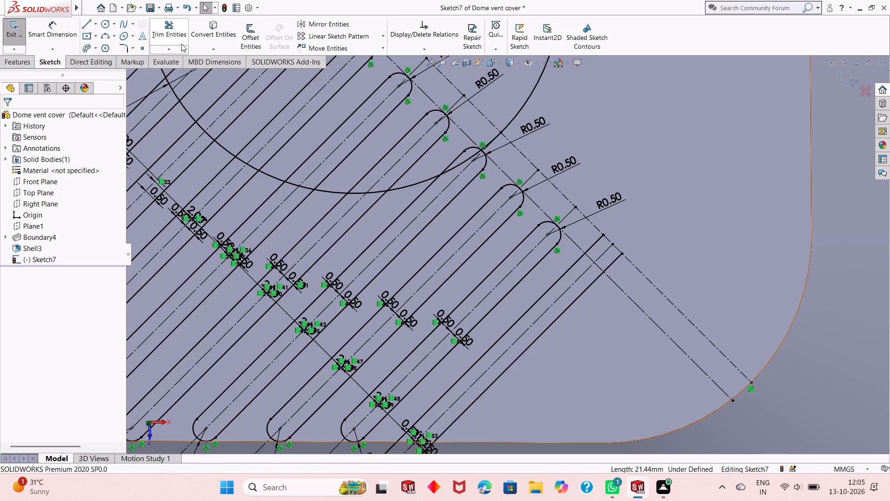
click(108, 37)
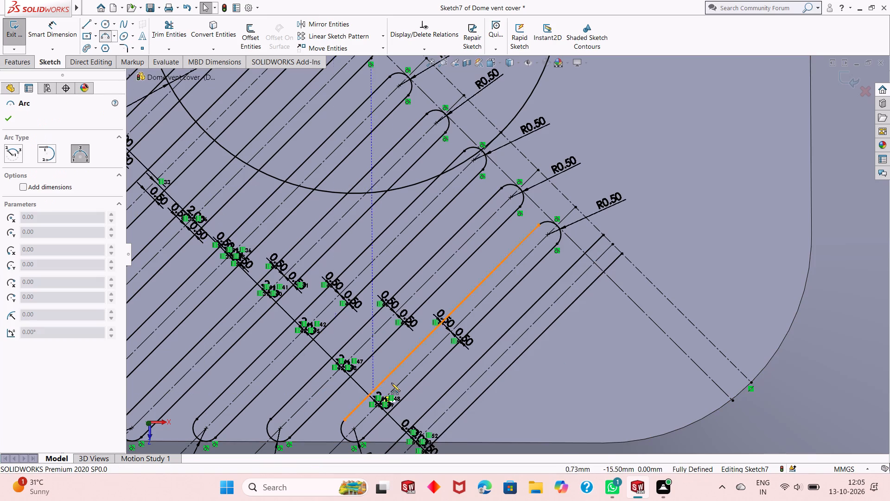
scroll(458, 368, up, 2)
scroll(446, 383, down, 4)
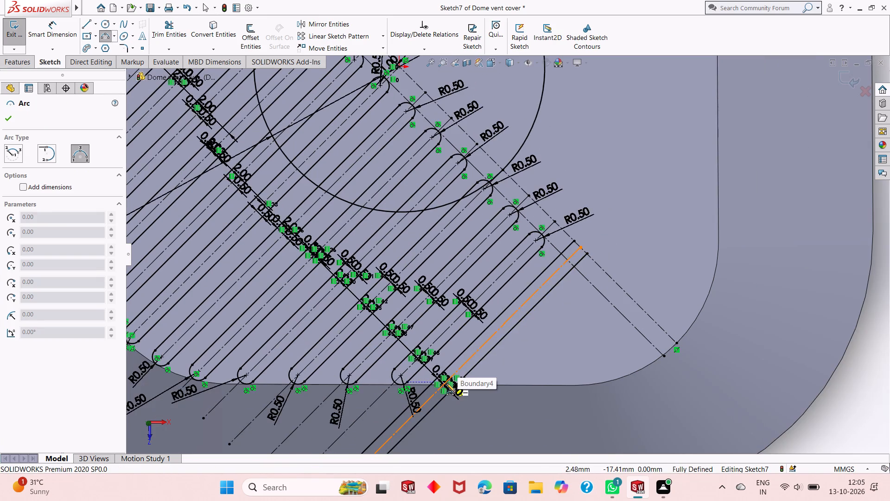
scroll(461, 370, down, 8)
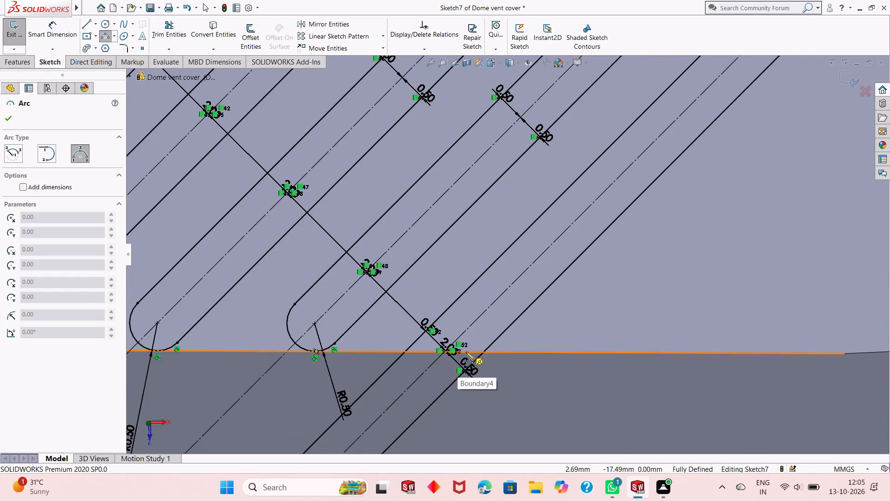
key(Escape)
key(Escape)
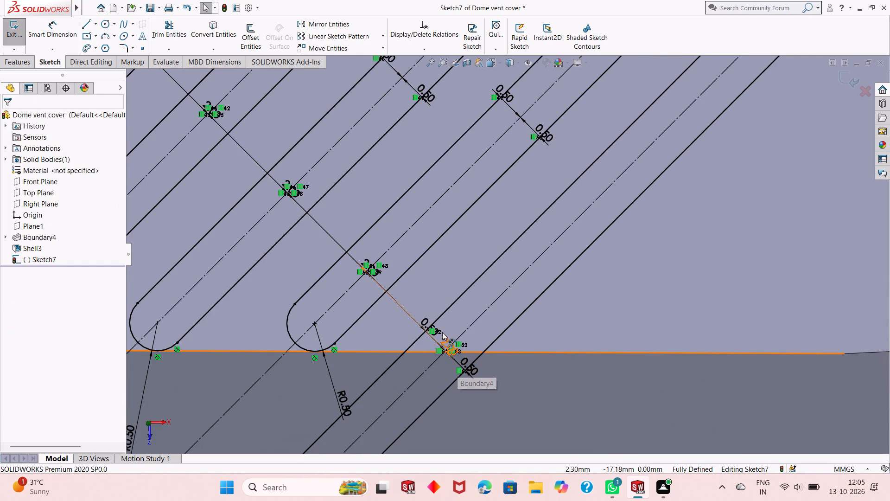
Move the new slot's two 0.50 offset dimensions and its 2.00 spacing dimension down its lines, clear of the crossing at the face's lower edge.
drag(437, 333, 411, 349)
key(Escape)
key(Escape)
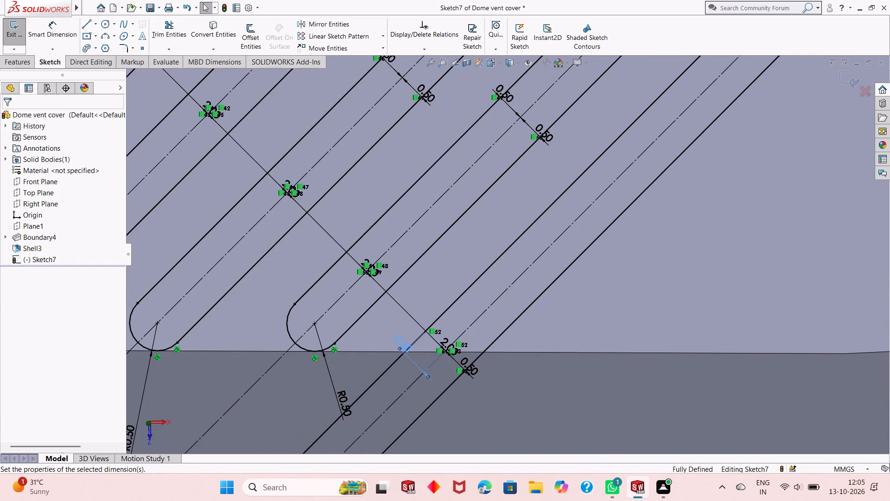
key(Escape)
key(Escape)
key(Escape)
drag(450, 344, 423, 387)
key(Escape)
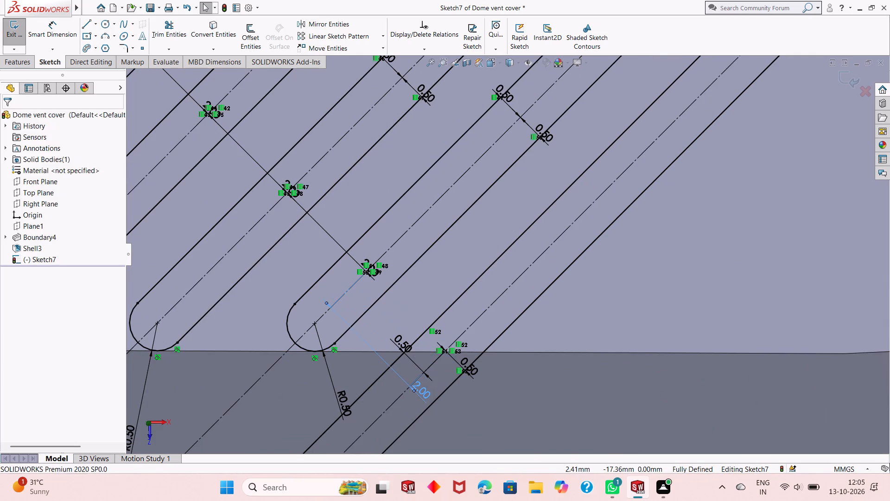
key(Escape)
drag(473, 366, 449, 390)
key(Escape)
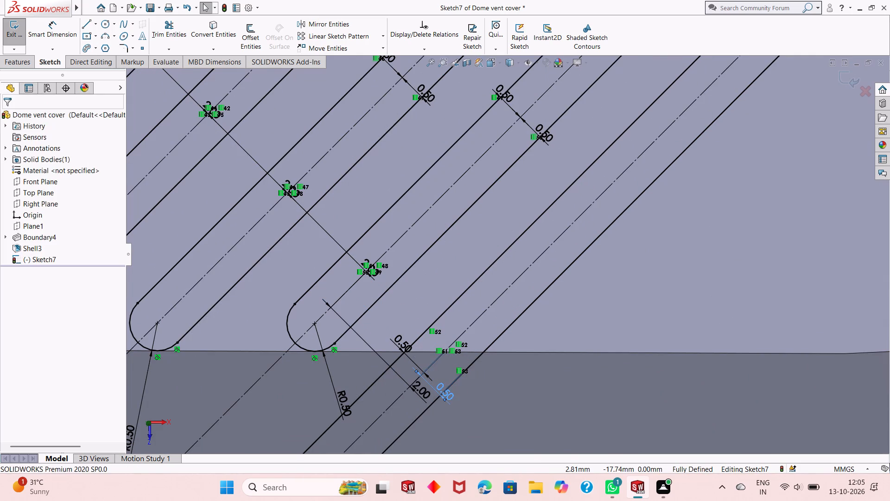
Draw a three-point arc of 0.5 mm radius between the new slot's two side lines, just above the face's lower edge.
key(Escape)
key(Escape)
key(Escape)
scroll(457, 333, down, 2)
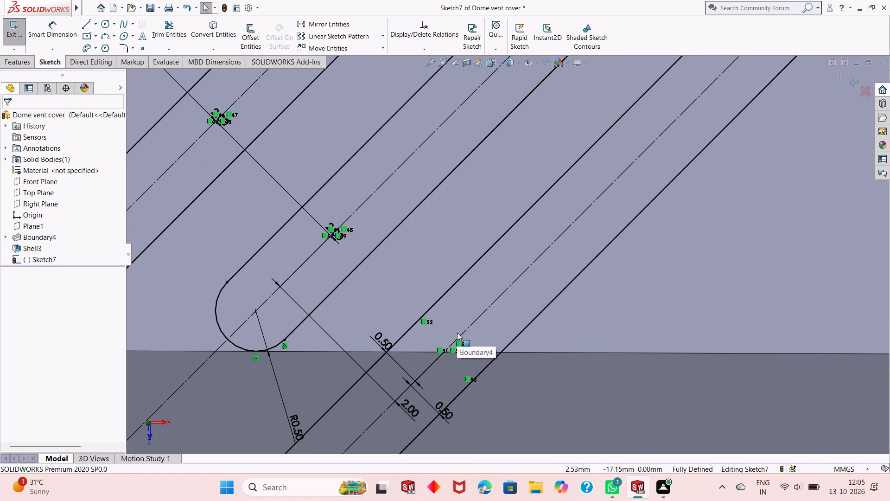
scroll(458, 317, down, 4)
scroll(444, 320, up, 2)
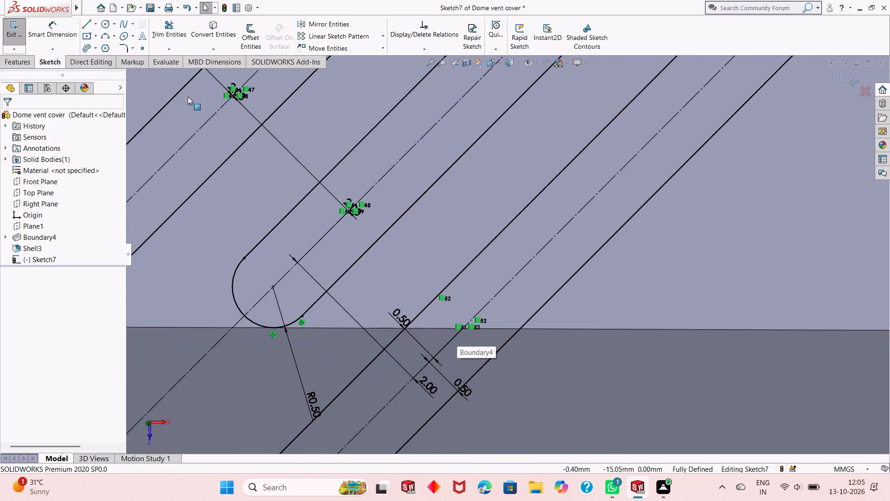
click(104, 32)
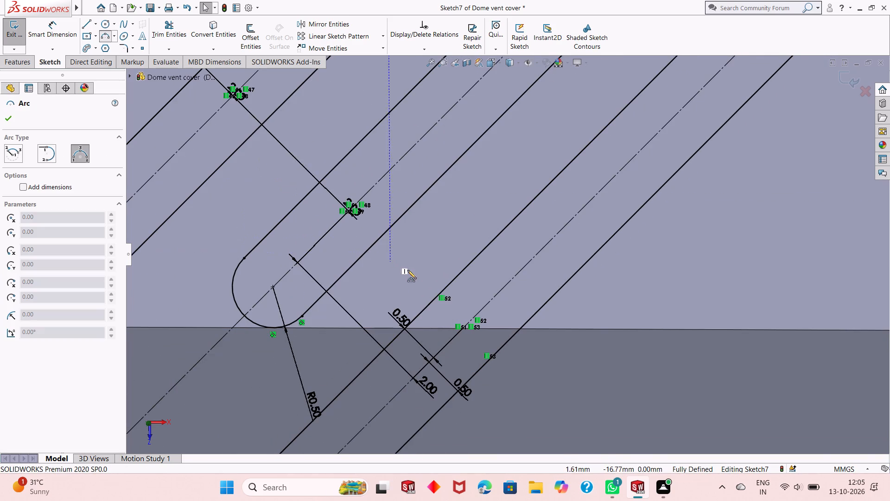
click(477, 255)
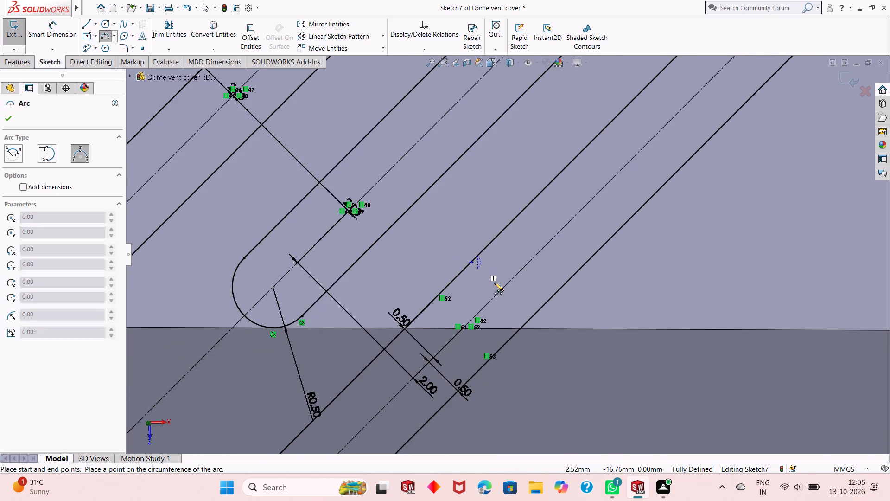
click(543, 302)
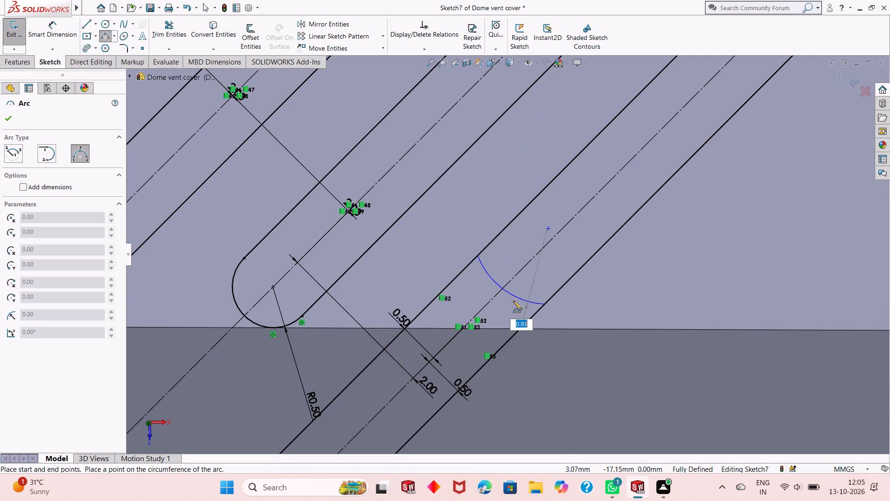
text(.5)
key(Return)
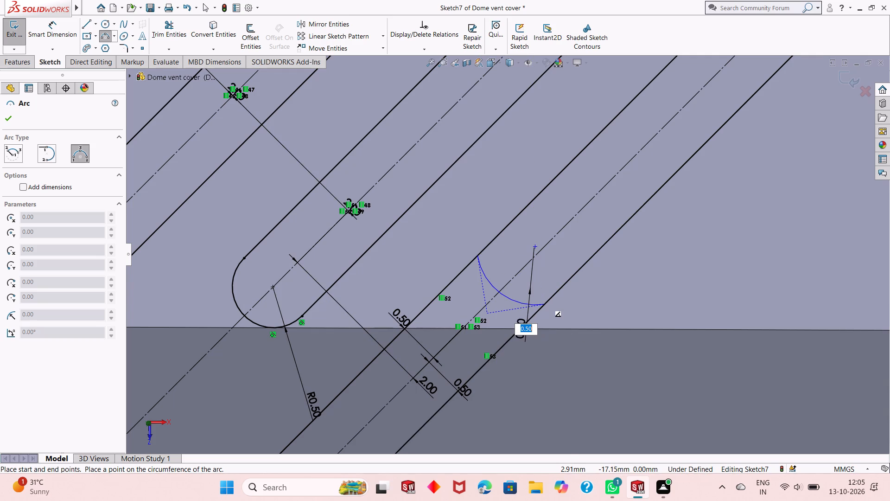
right_click(519, 182)
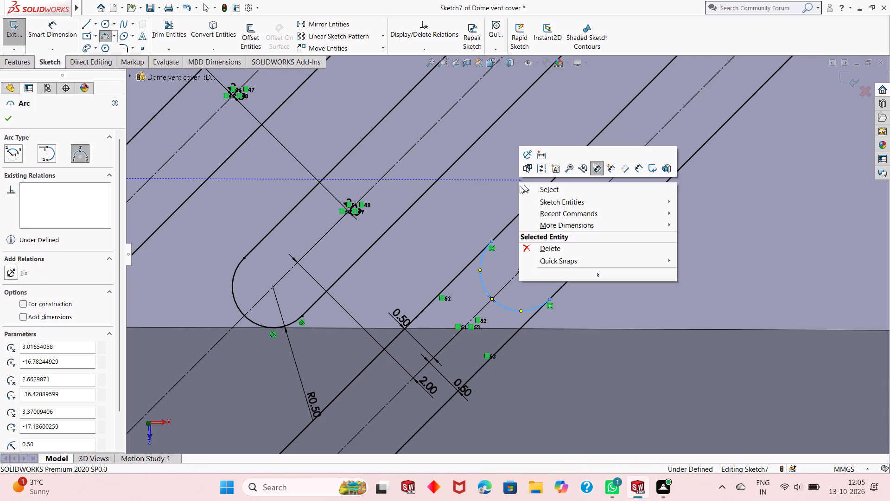
click(520, 186)
right_click(488, 178)
click(493, 181)
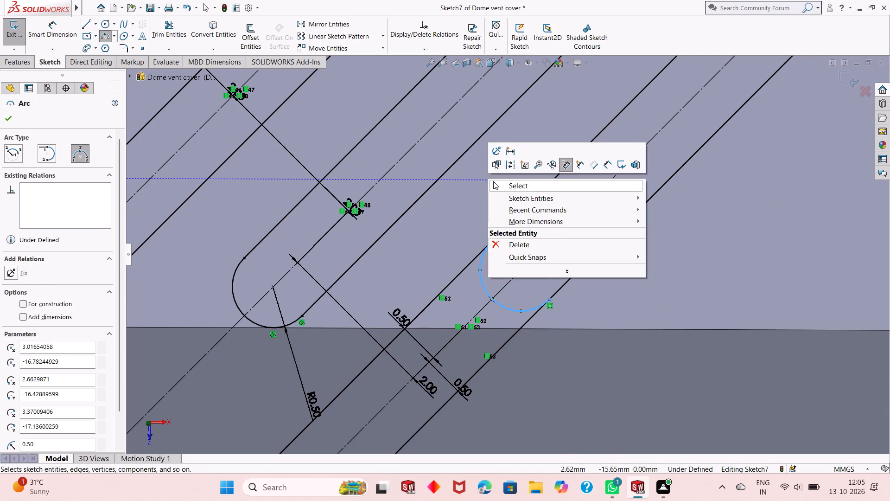
Dimension the radius of the new slot's lower end arc as 0.50 mm.
click(63, 32)
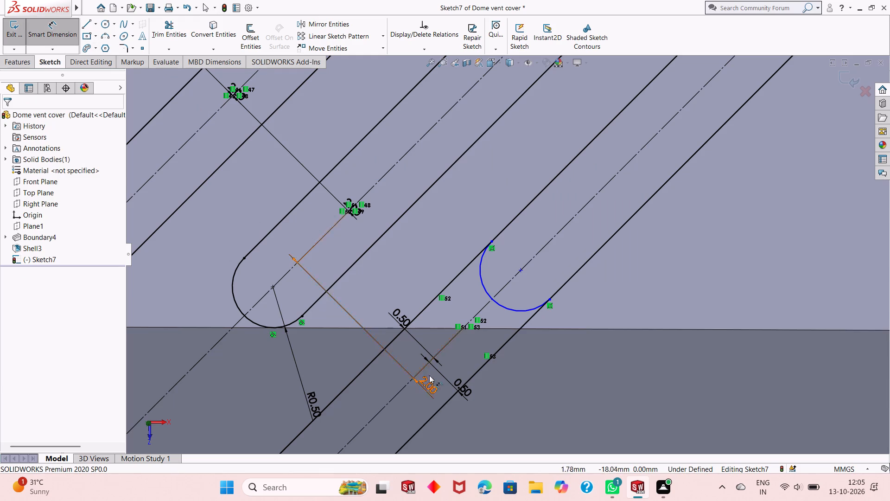
click(507, 308)
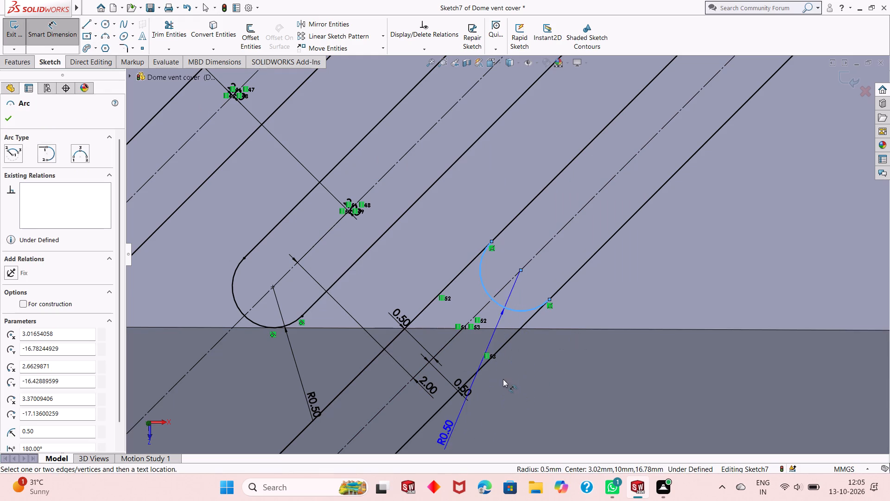
click(569, 357)
key(Return)
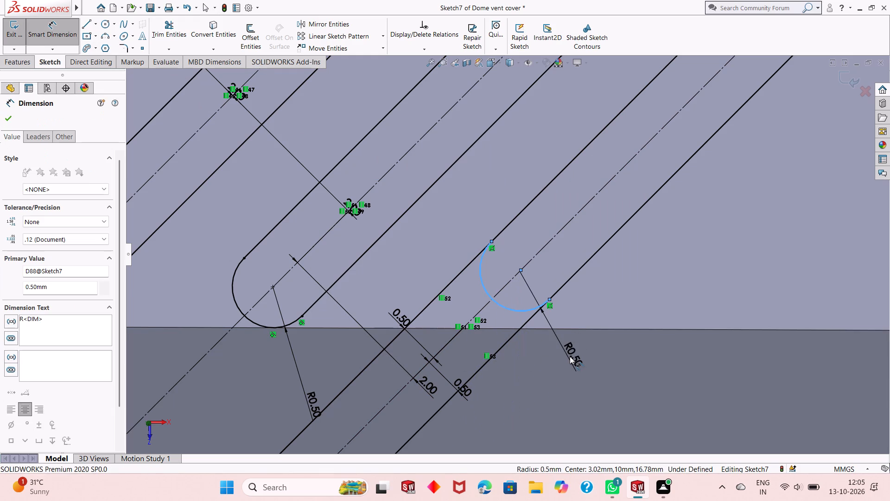
right_click(528, 167)
click(536, 193)
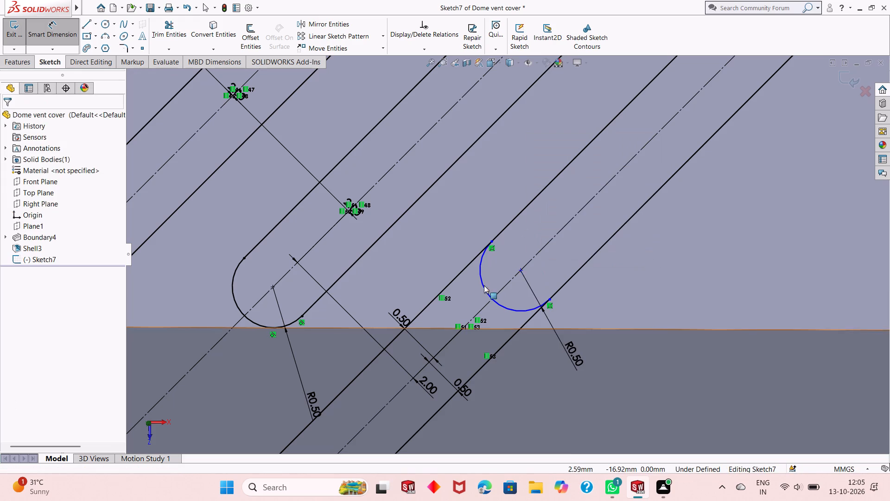
Make the new slot's lower end arc tangent to the face's lower edge.
click(484, 287)
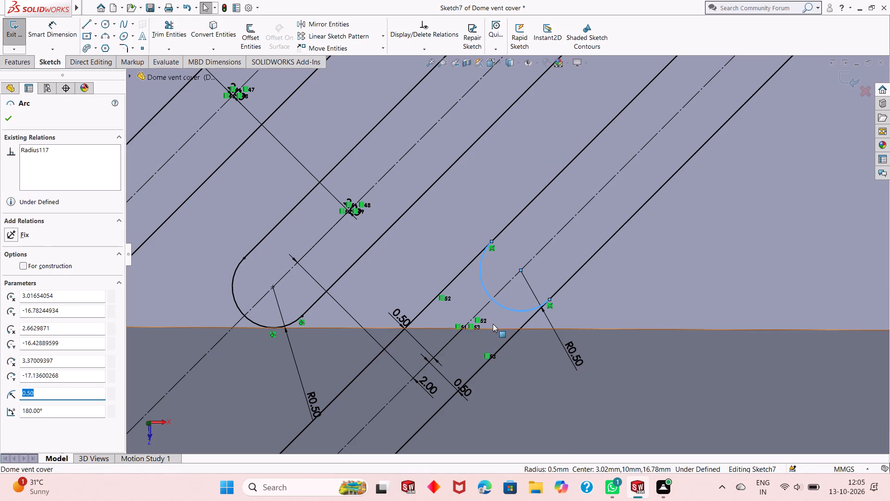
ctrl+click(494, 329)
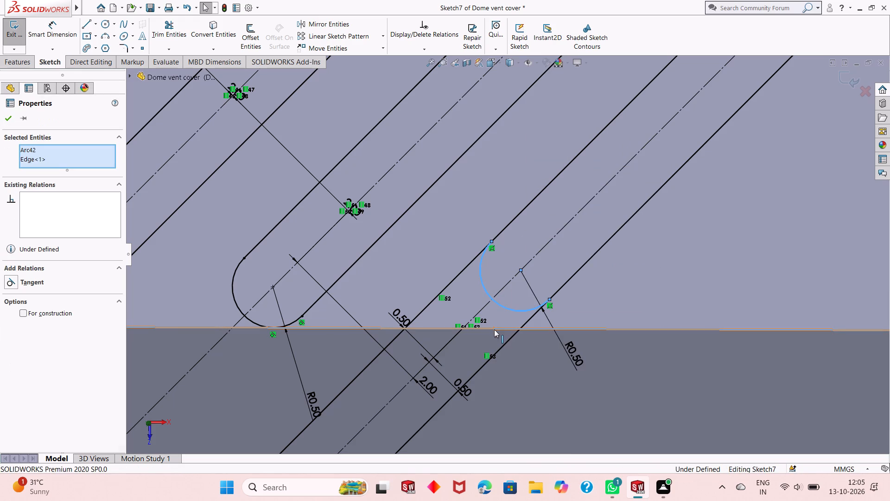
click(520, 289)
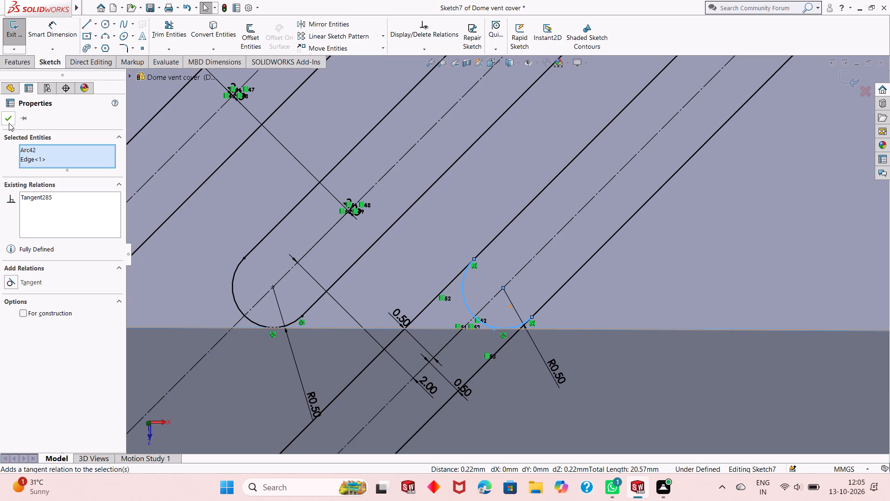
click(10, 122)
Trim away the new slot's two side lines where they extend below the lower end arc.
click(176, 21)
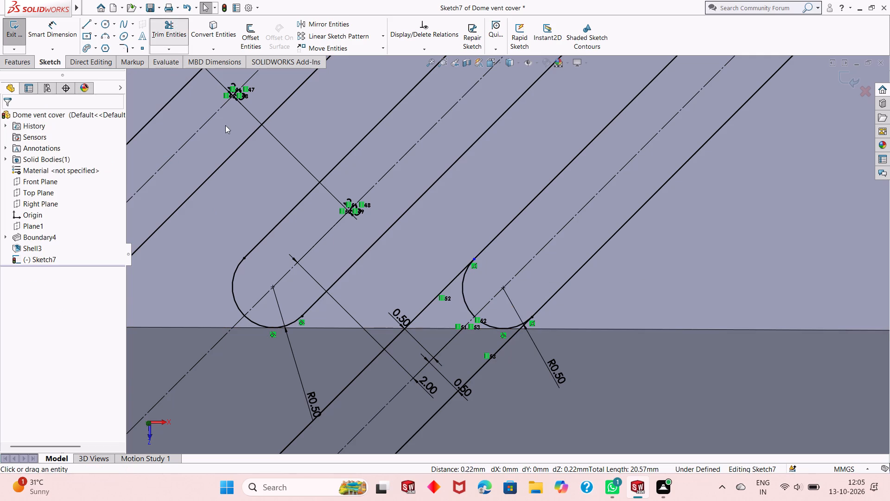
click(352, 381)
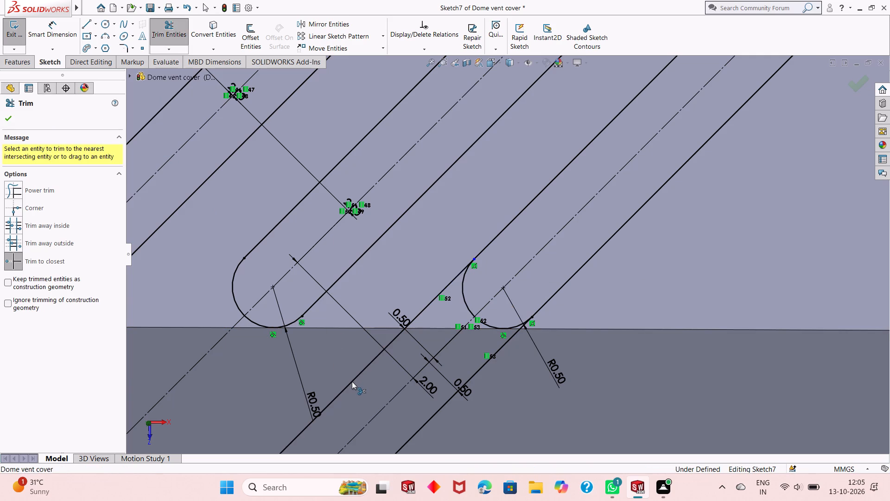
click(419, 430)
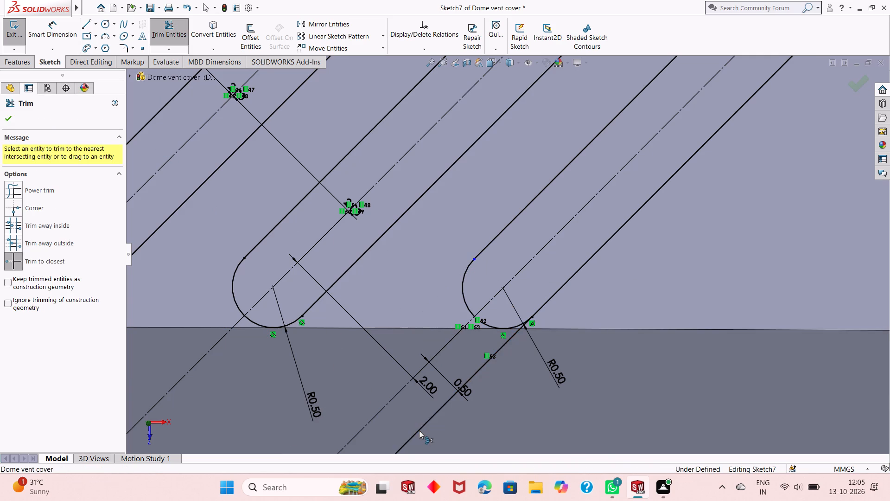
right_click(426, 265)
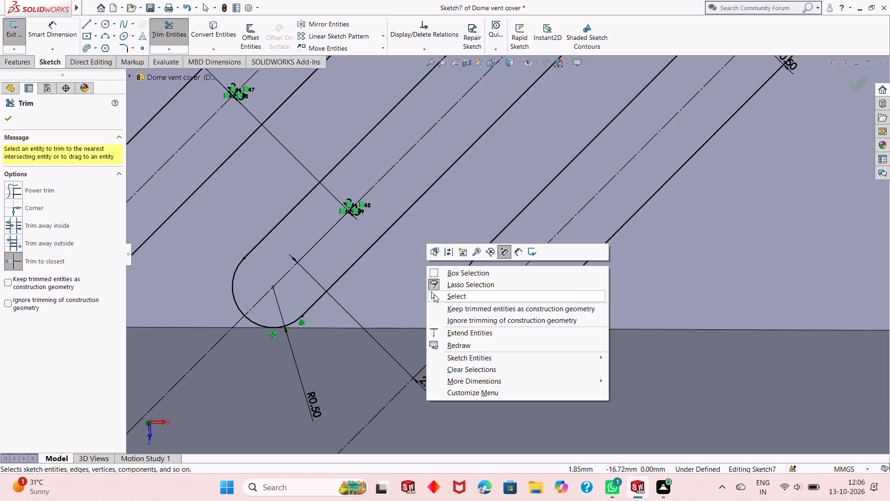
click(434, 294)
Make the new slot's lower end arc tangent to its outer side line.
click(516, 325)
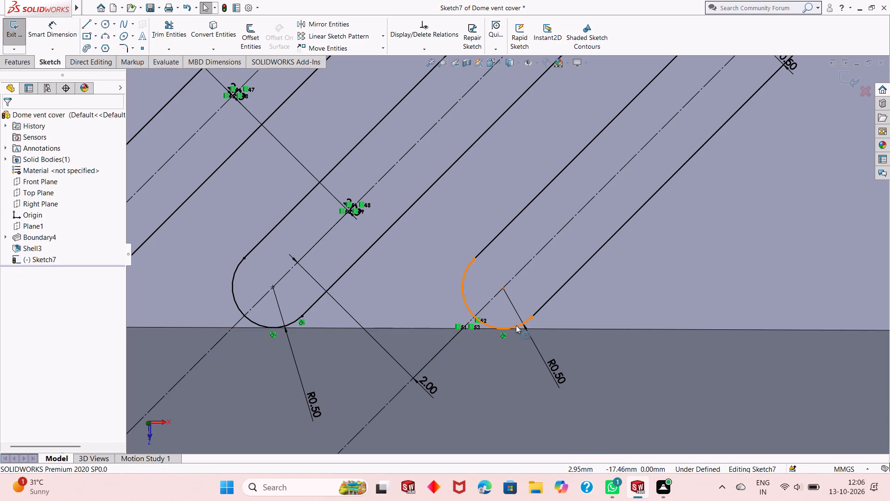
ctrl+click(541, 305)
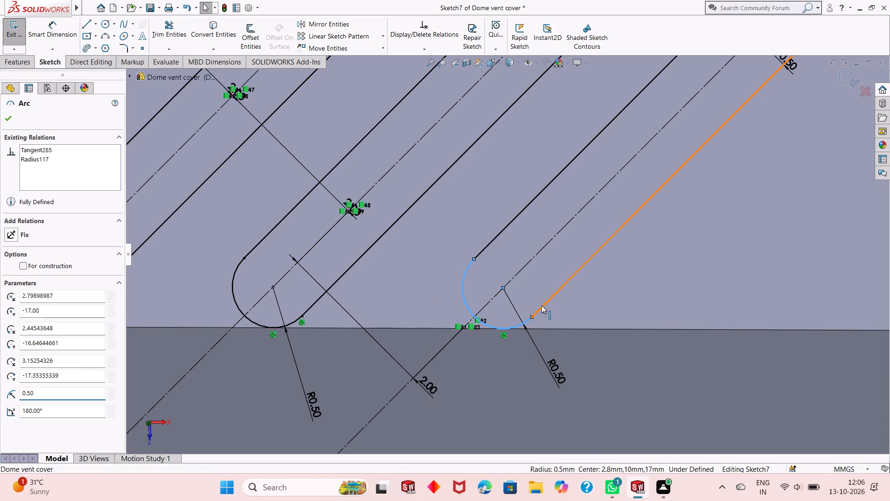
click(565, 263)
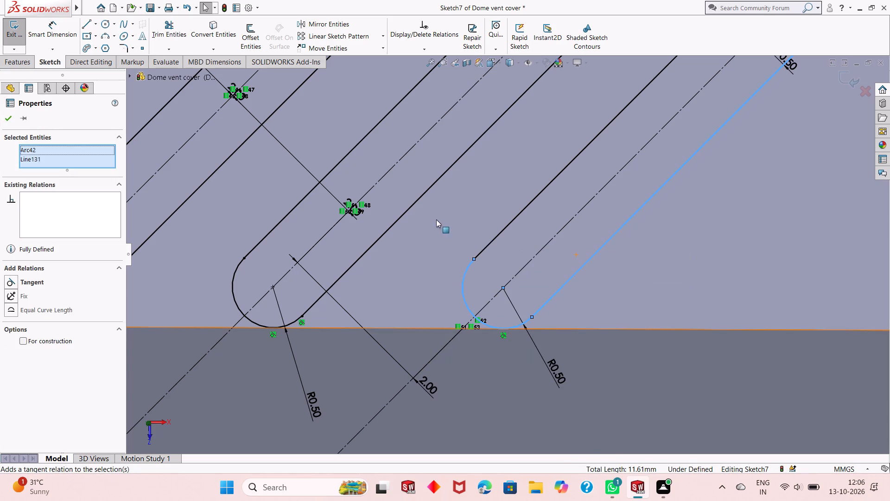
click(7, 117)
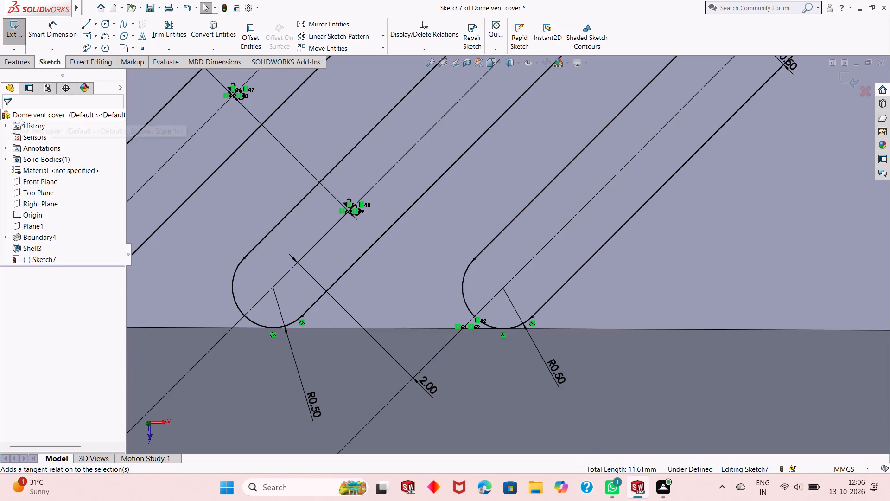
Draw a three-point arc of about 0.55 mm radius across the new slot's upper end, touching the inner crossing construction line.
scroll(498, 356, up, 7)
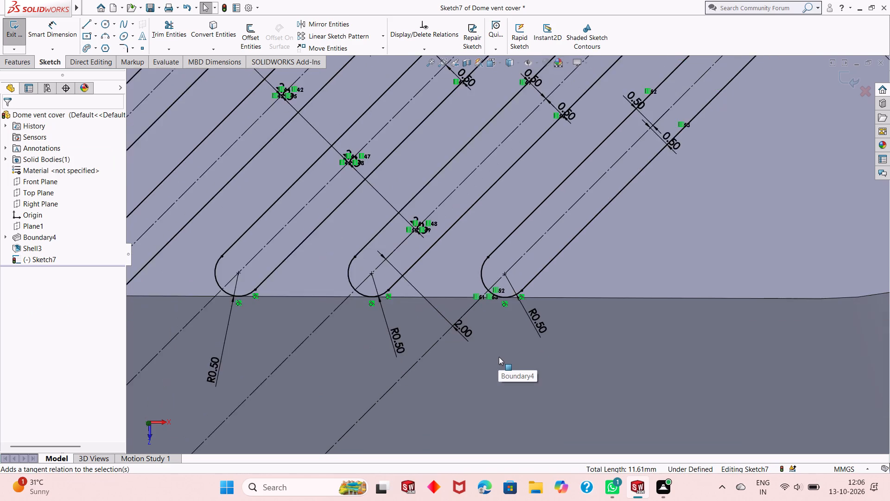
scroll(499, 357, up, 5)
scroll(639, 112, down, 1)
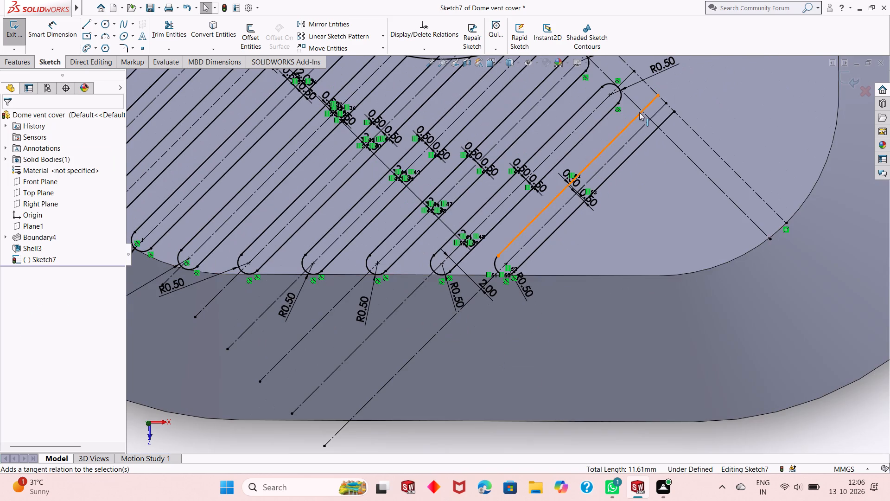
scroll(639, 112, down, 10)
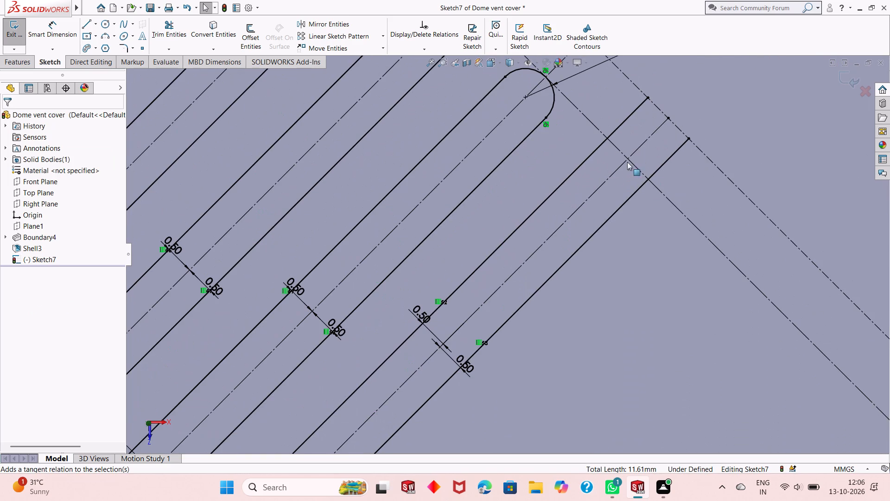
click(100, 35)
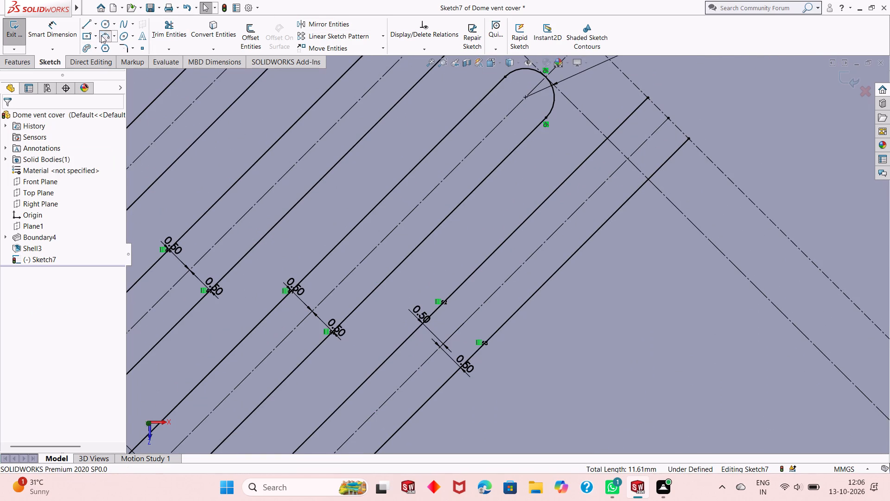
click(576, 169)
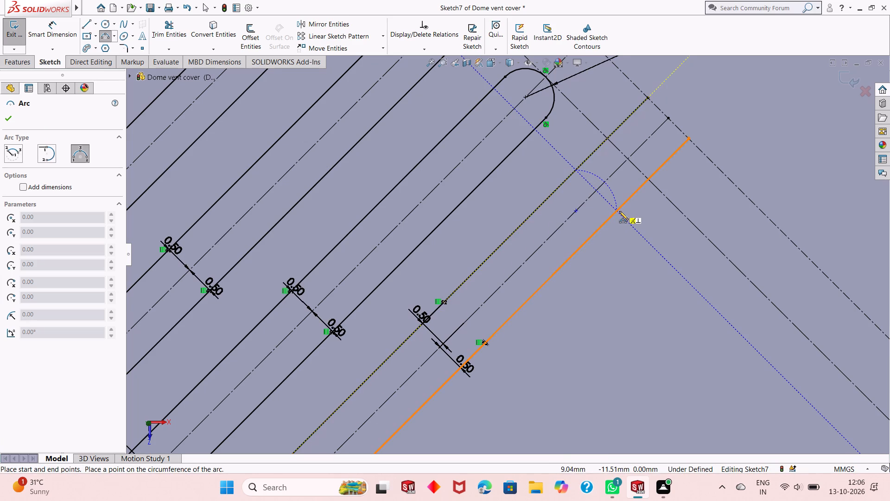
click(619, 211)
click(629, 156)
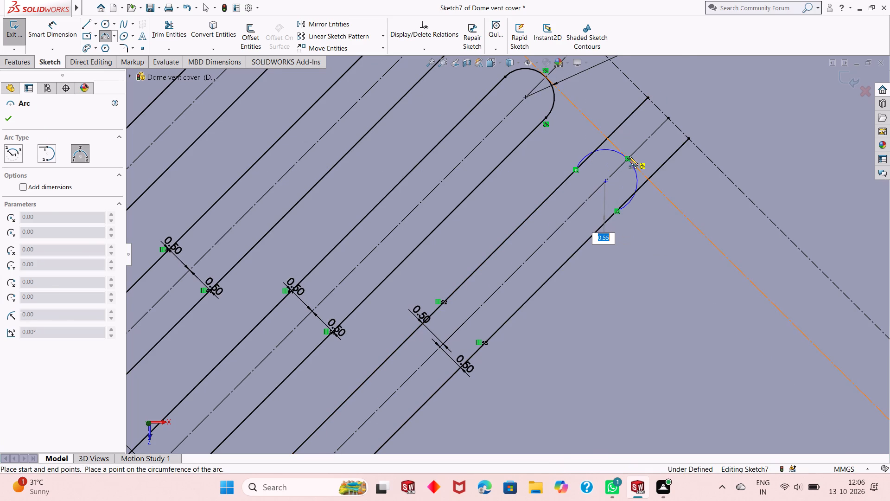
right_click(702, 96)
click(711, 109)
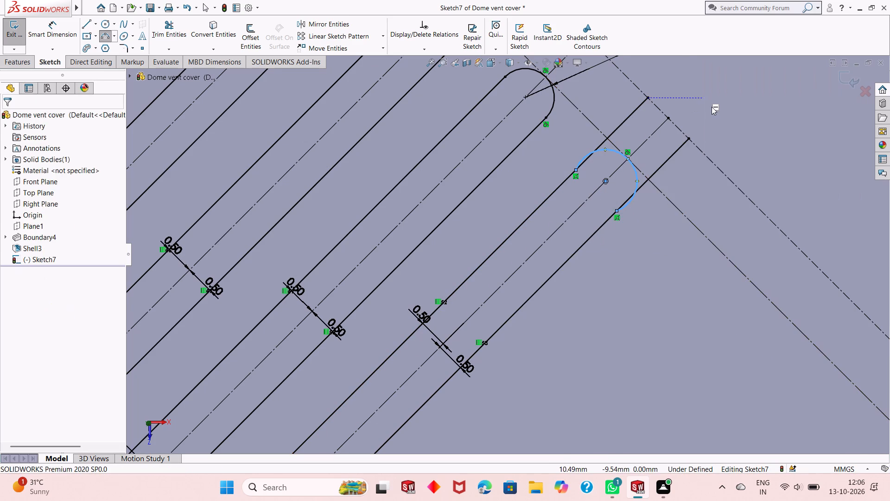
Dimension the new slot's upper end arc with a radius of 0.5 mm.
click(44, 30)
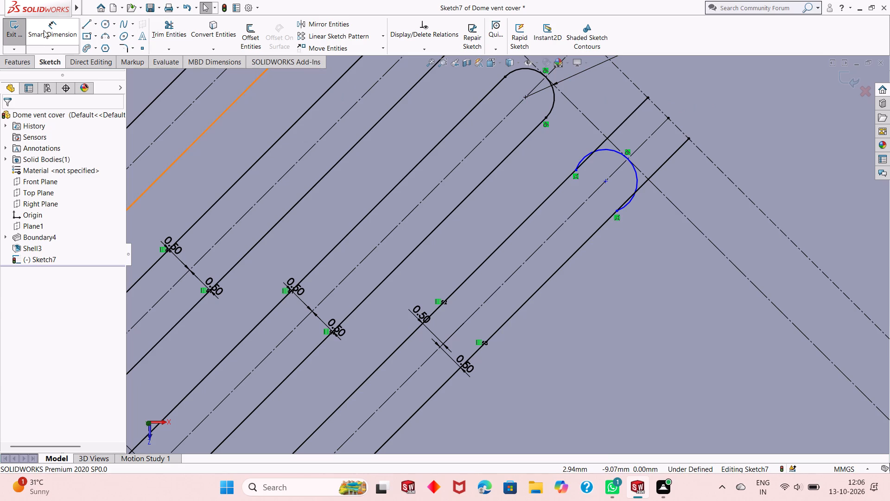
click(636, 178)
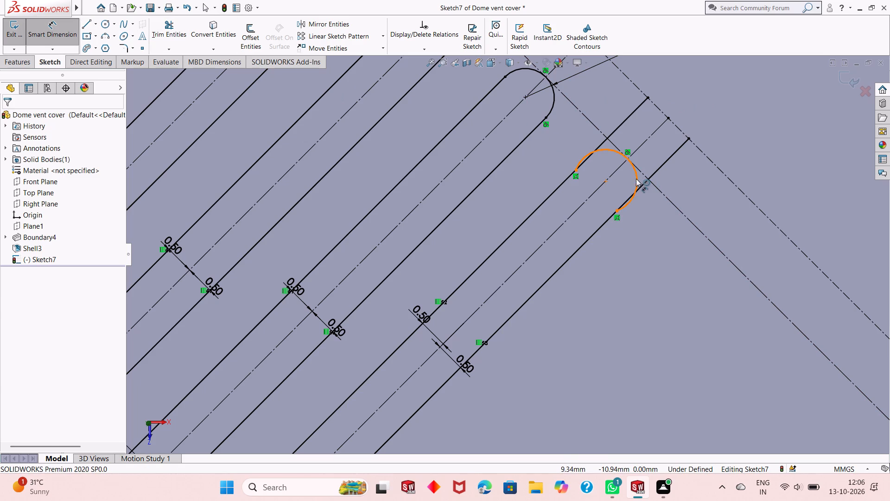
click(717, 126)
text(.5)
key(Return)
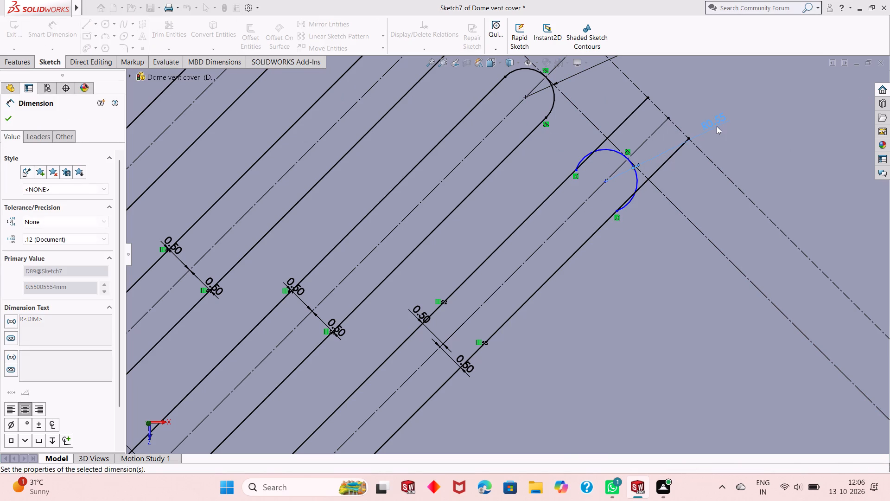
right_click(735, 128)
click(750, 159)
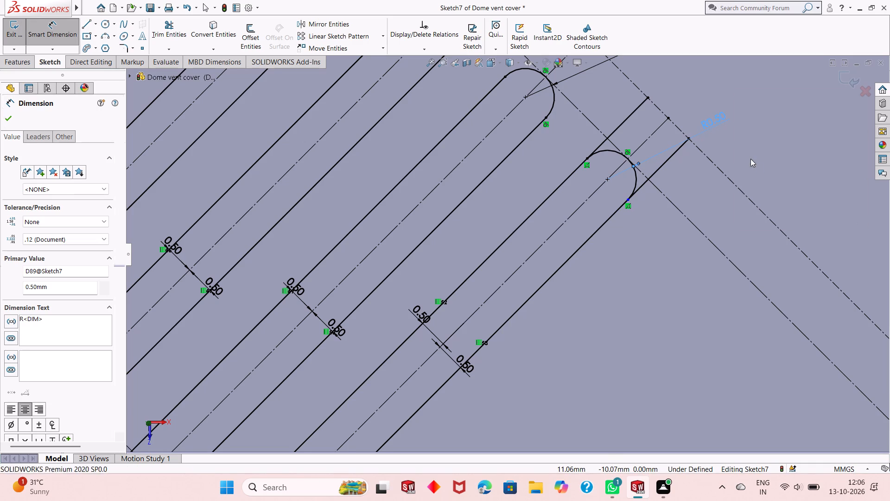
Trim away the new slot's two side lines where they extend beyond the upper end arc.
click(159, 27)
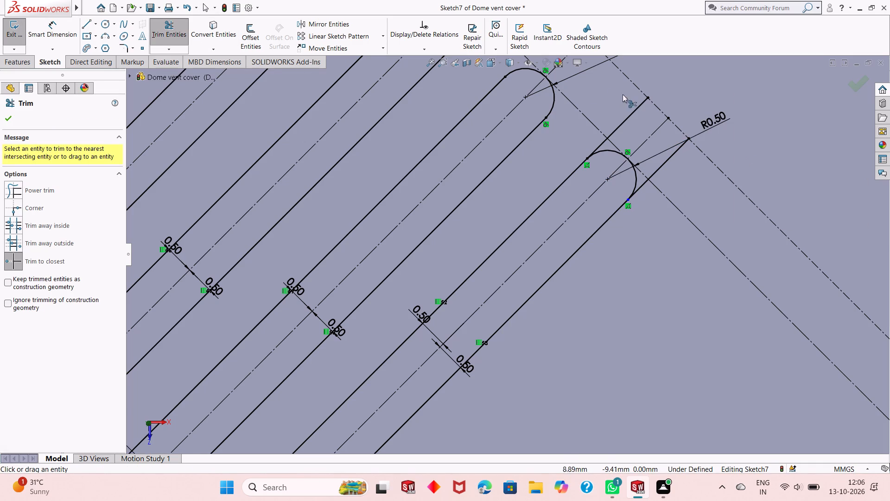
click(636, 110)
click(601, 143)
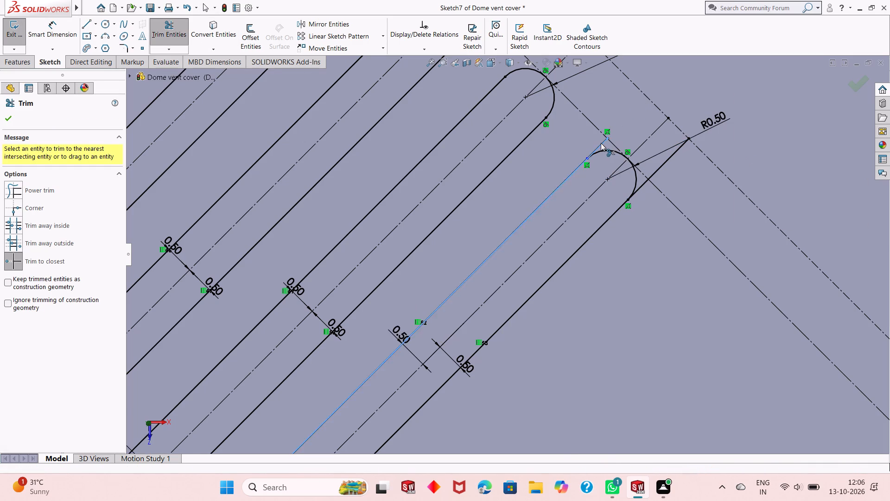
click(661, 165)
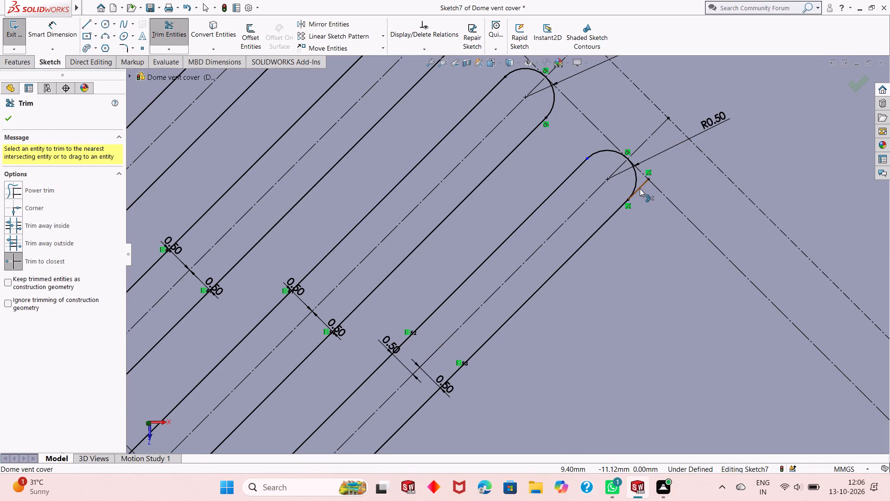
click(640, 188)
right_click(740, 132)
click(746, 159)
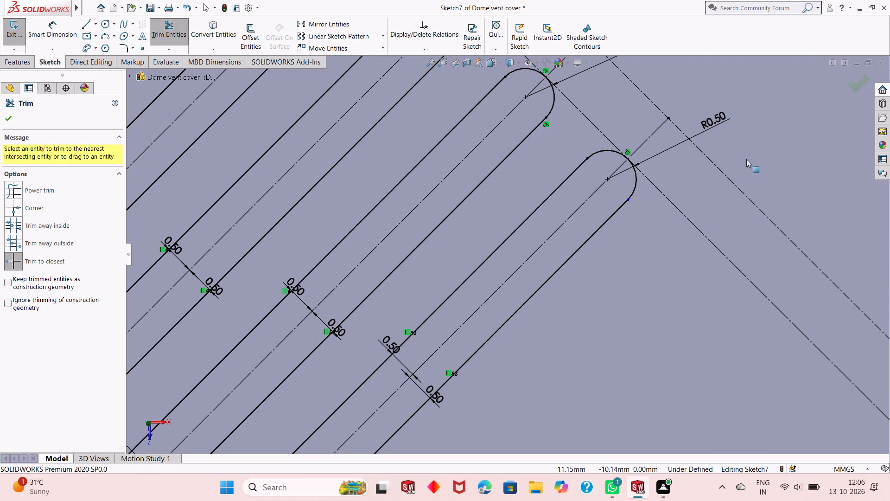
Make the new slot's upper end arc tangent to its outer side line.
click(636, 181)
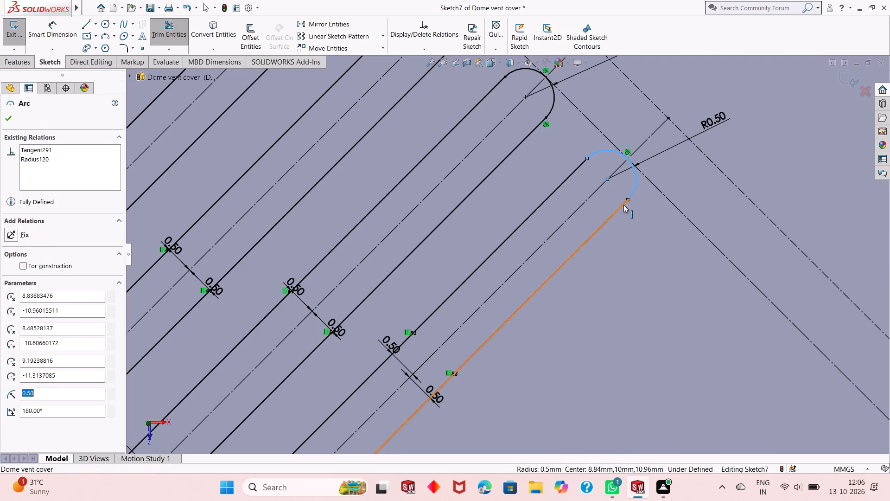
ctrl+click(623, 206)
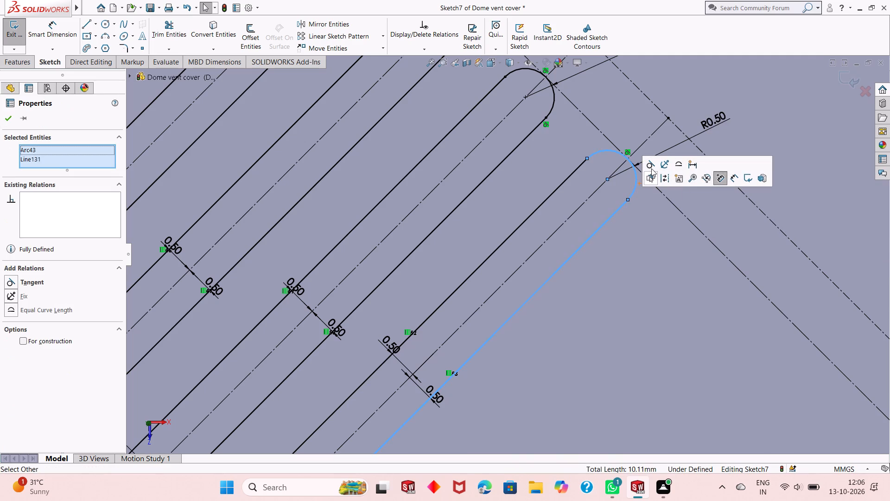
click(651, 168)
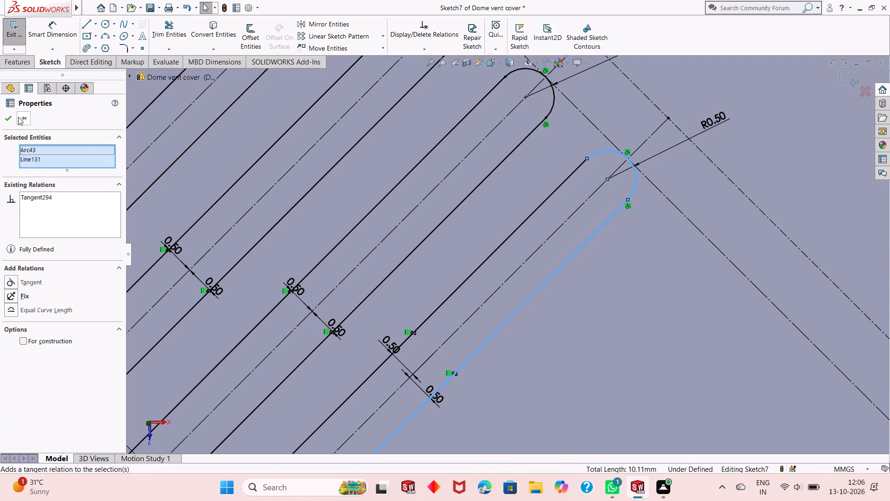
click(13, 117)
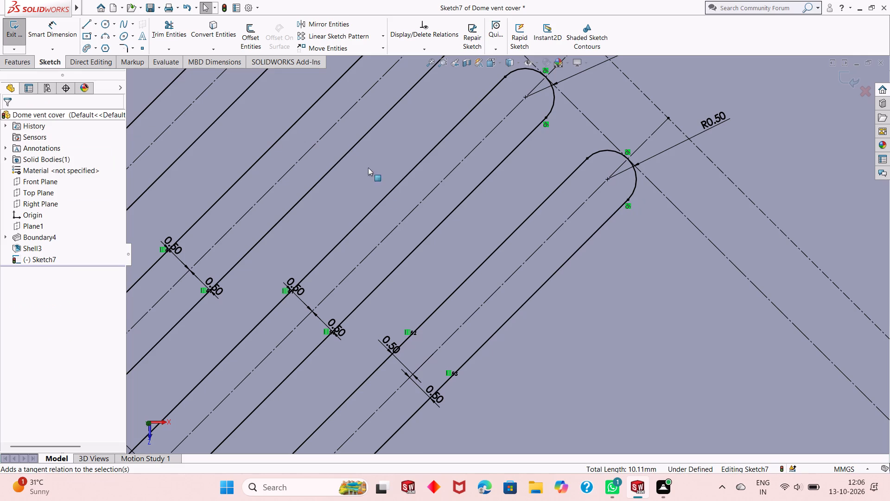
Offset the outermost slot's centerline 2 mm in one direction only, outward toward the cover's edge.
scroll(379, 265, up, 4)
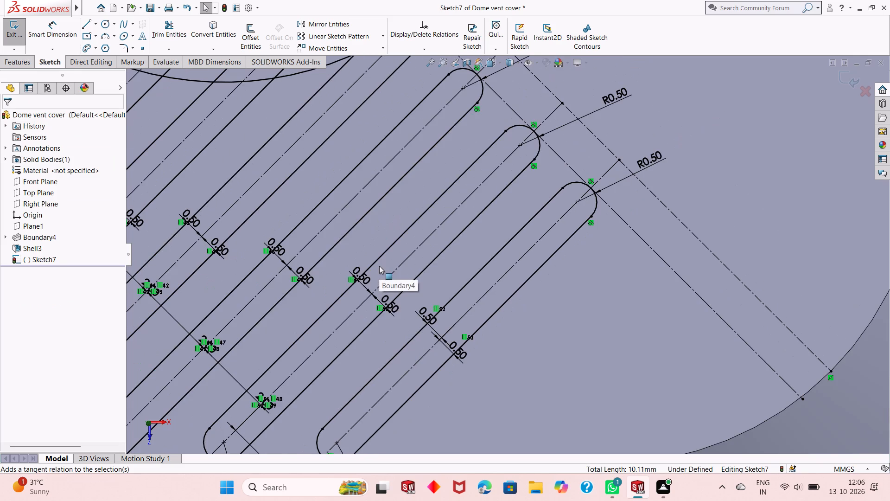
click(491, 290)
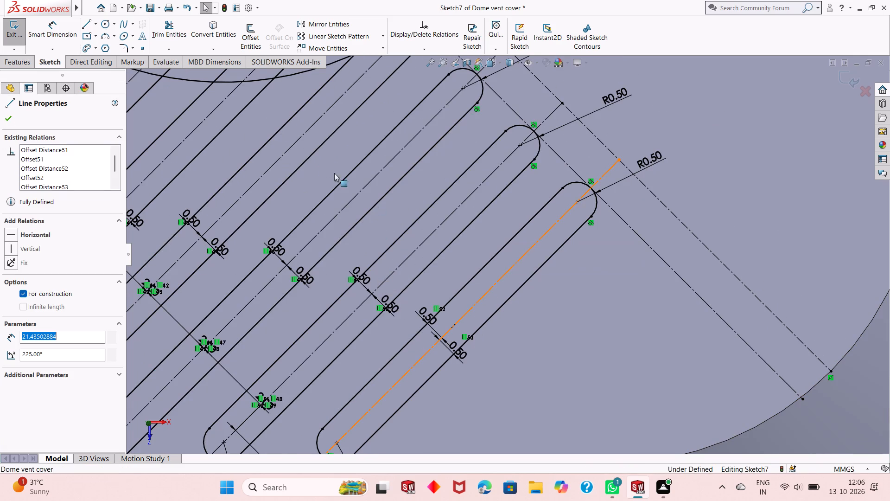
click(246, 36)
key(2)
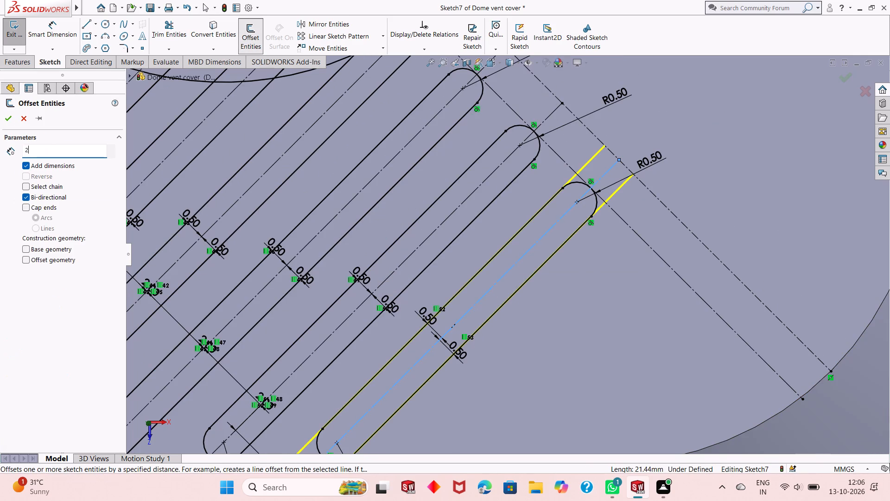
key(Return)
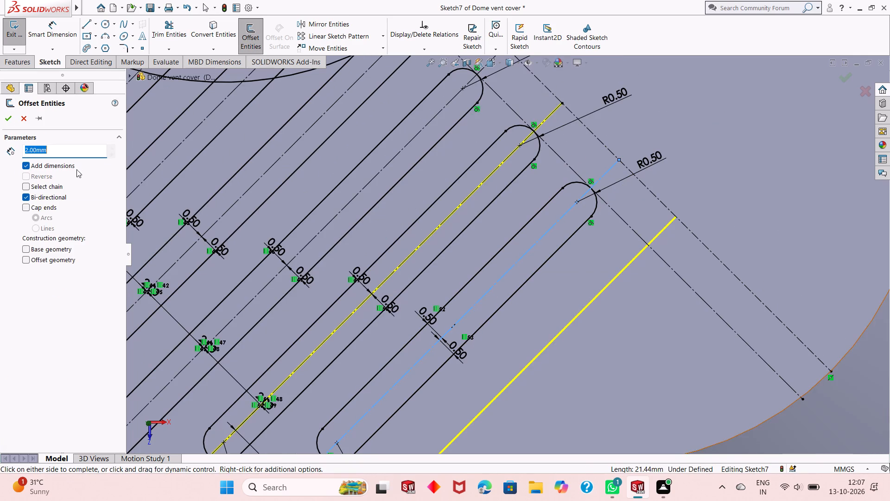
click(24, 196)
click(28, 172)
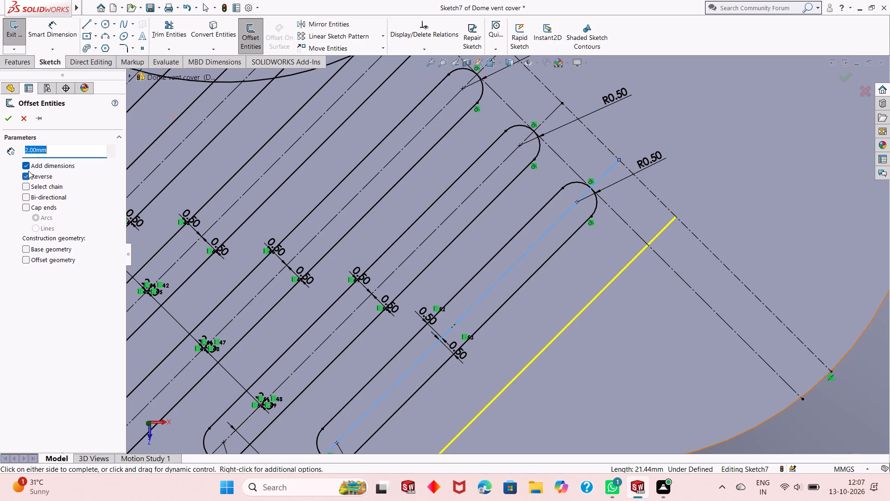
click(11, 110)
click(10, 116)
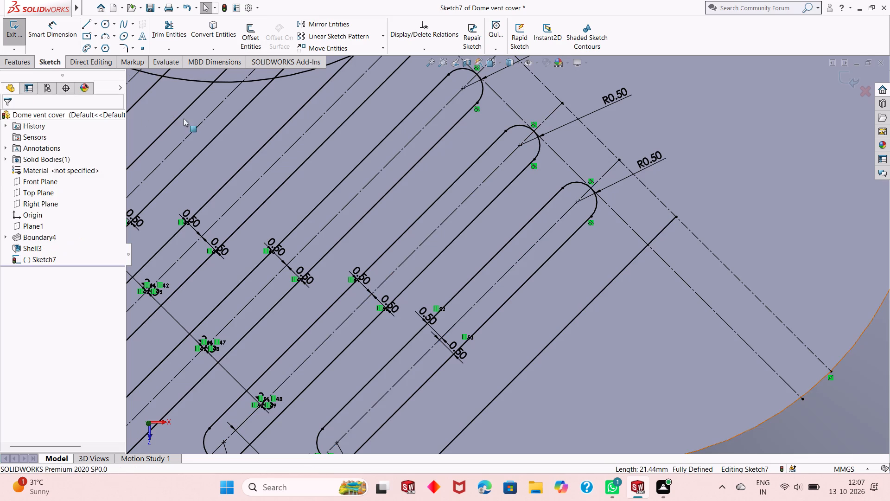
Convert the new offset line to construction geometry.
click(561, 331)
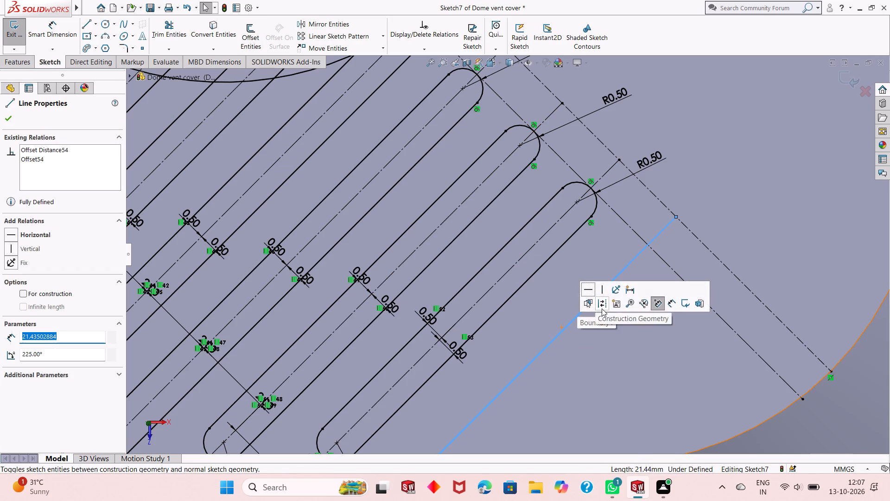
click(602, 308)
Offset the new construction centerline 0.5 mm in both directions to form the next slot's side lines.
click(589, 304)
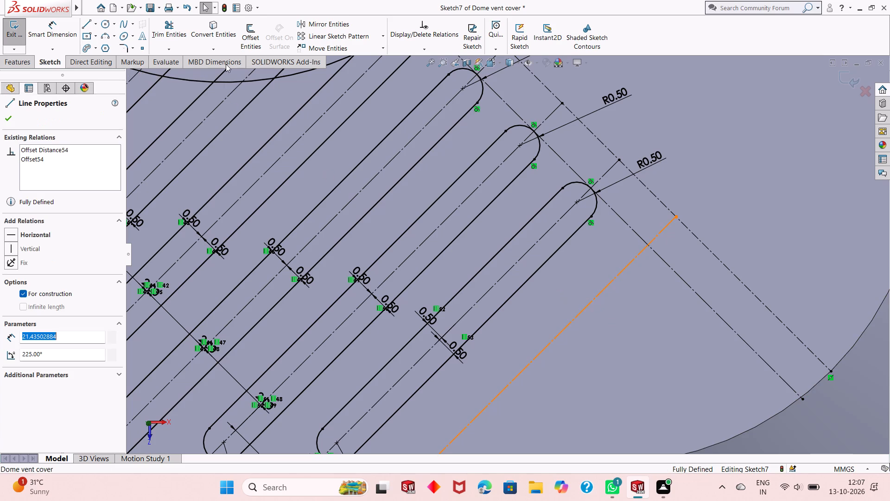
click(254, 32)
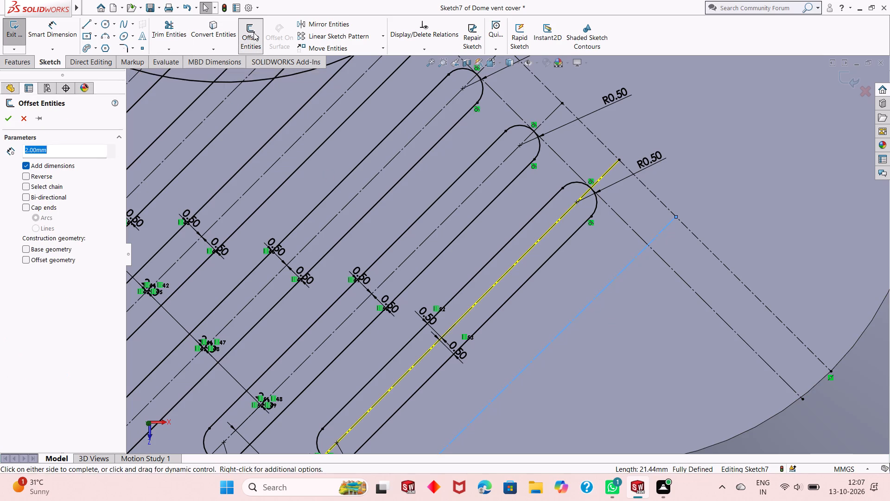
text(.5)
key(Return)
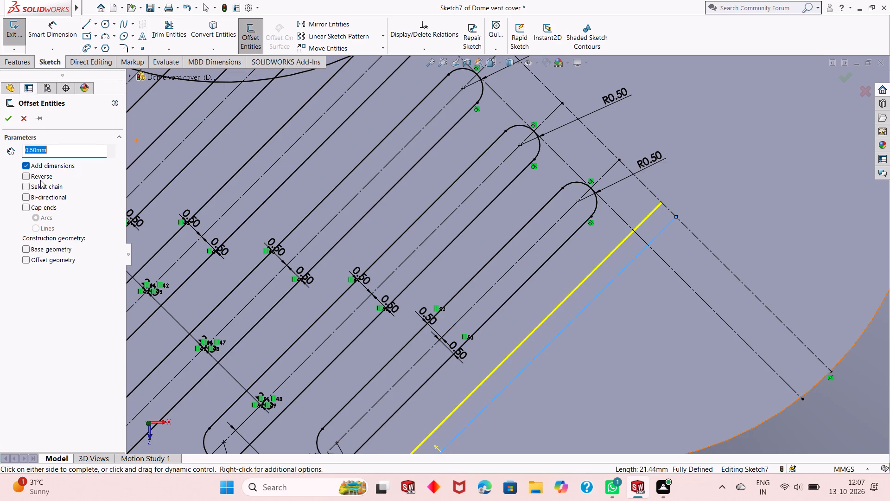
click(44, 197)
click(6, 119)
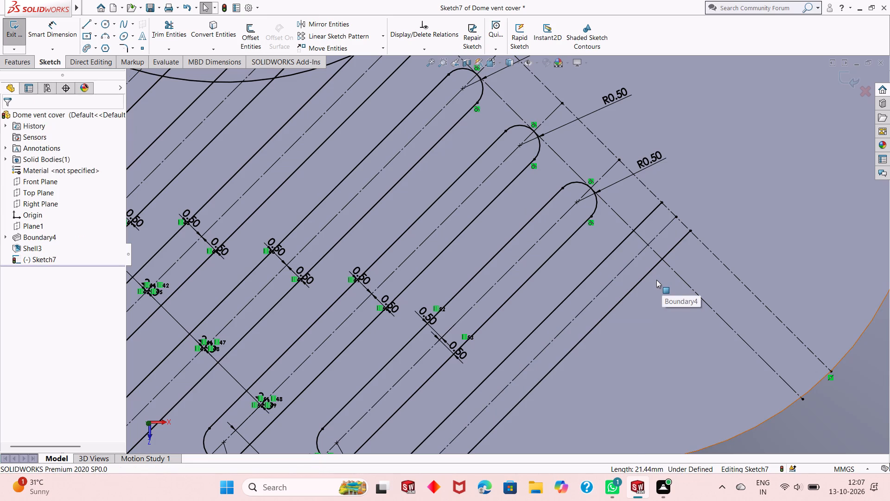
Draw a three-point arc of about 0.5 mm radius across the next slot's upper end, touching the inner crossing construction line.
click(103, 37)
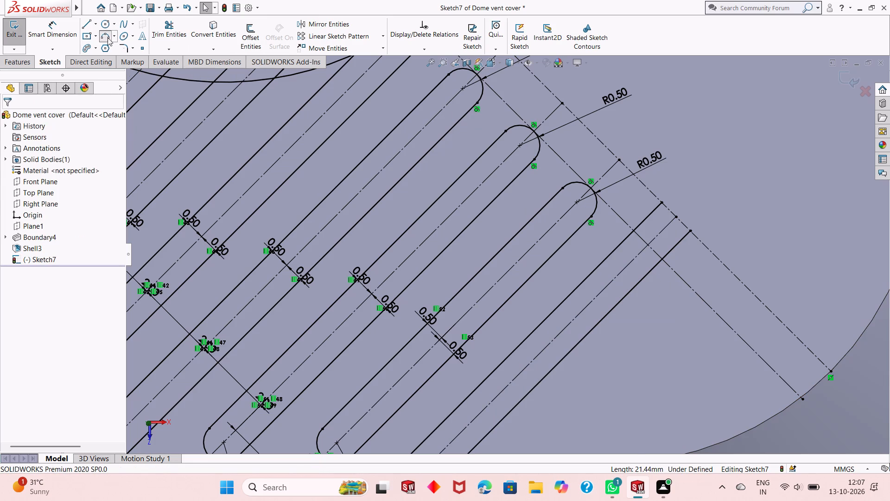
click(618, 245)
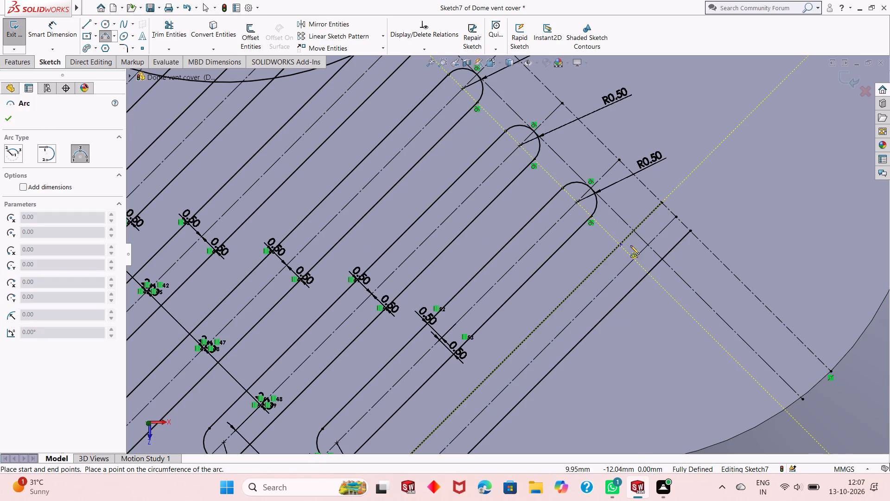
click(647, 272)
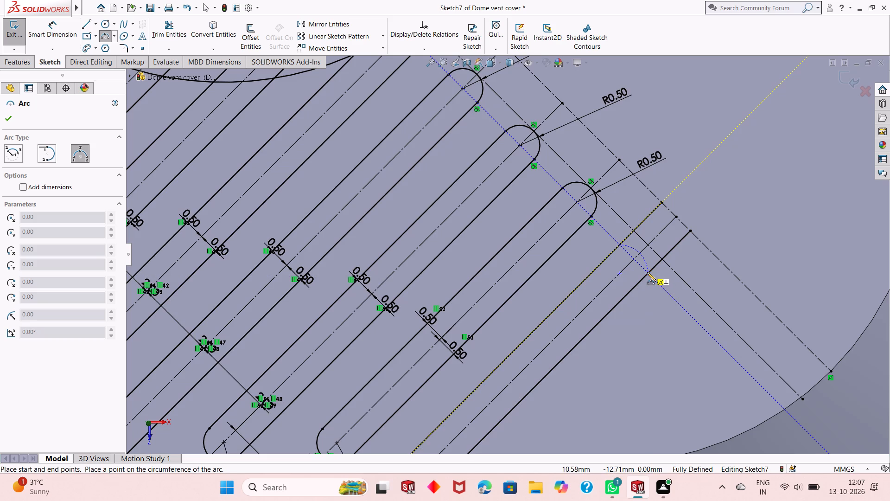
click(650, 245)
right_click(701, 183)
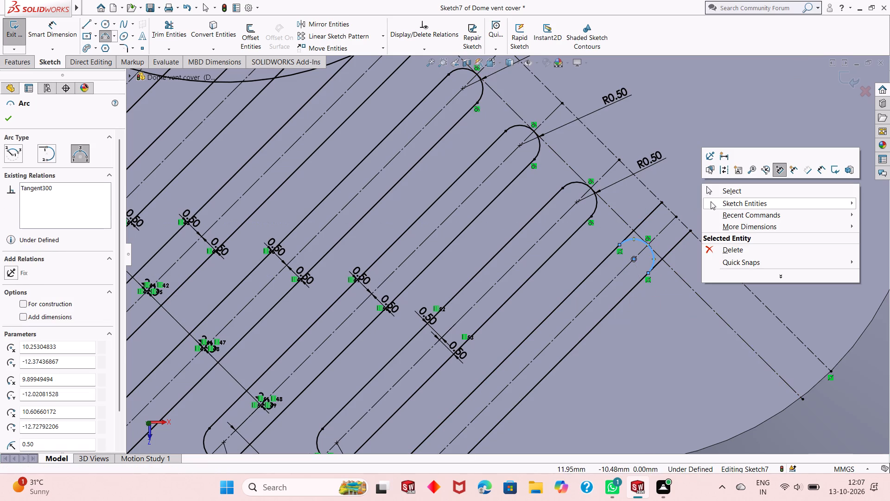
click(712, 192)
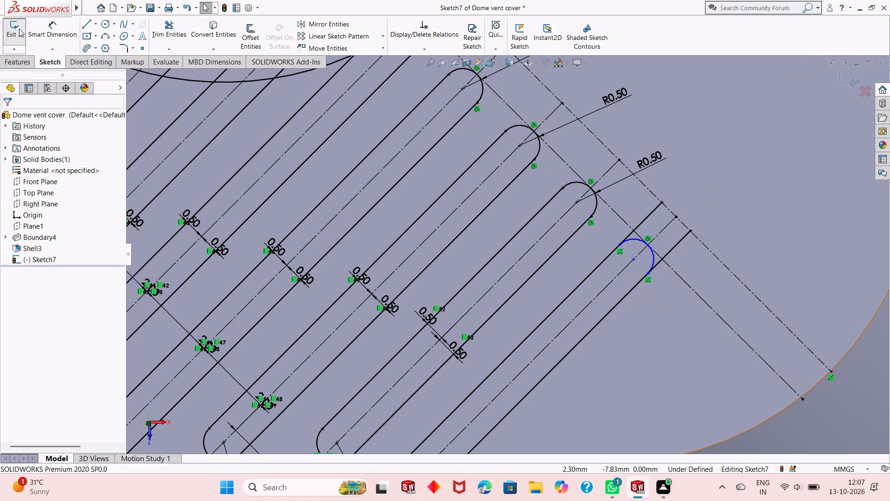
Dimension the next slot's upper end arc with a radius of 0.5 mm.
click(39, 36)
click(655, 260)
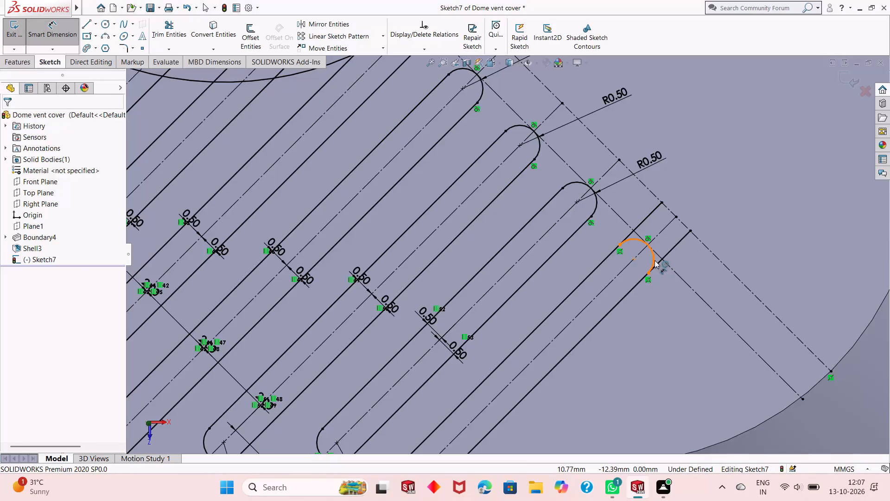
click(743, 241)
key(Return)
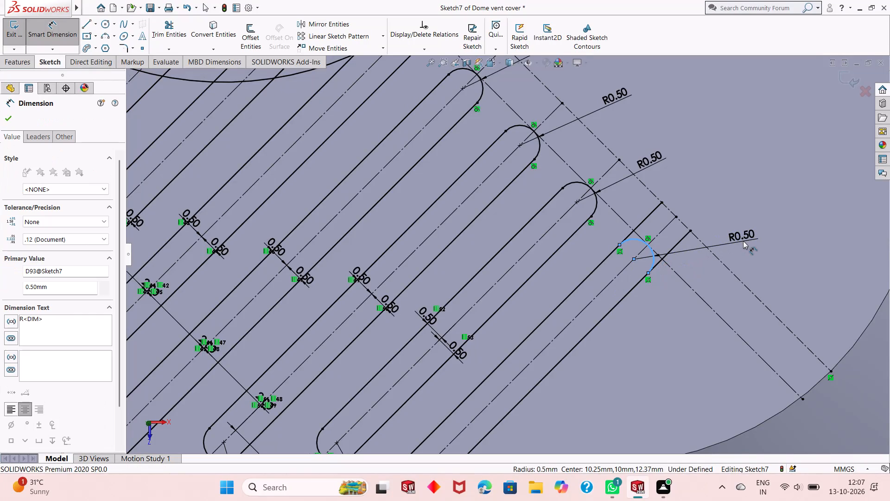
right_click(724, 153)
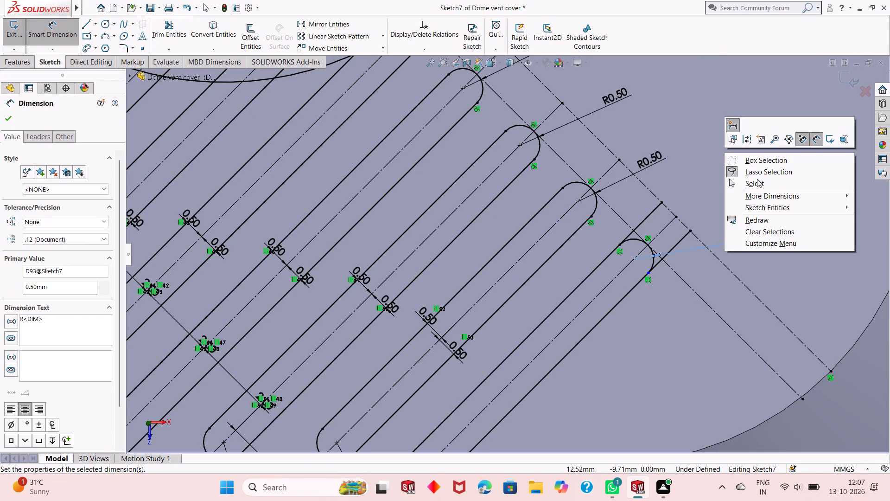
click(757, 179)
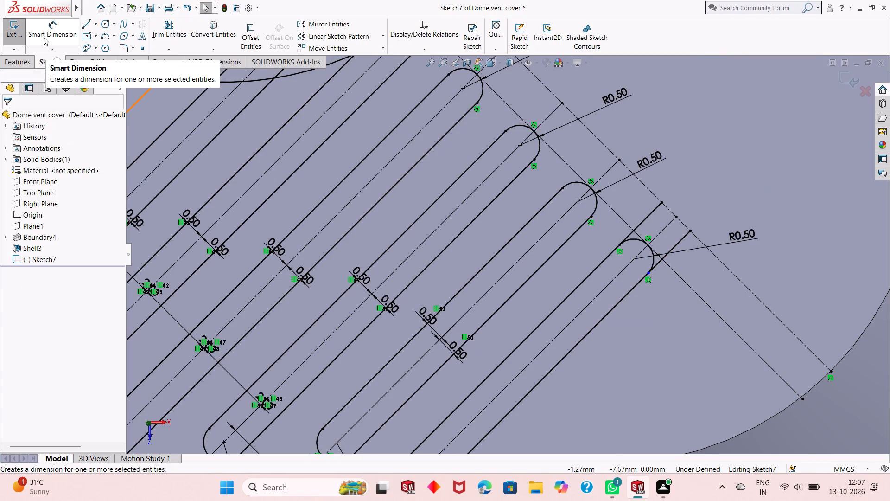
Trim away the outermost slot's two side lines where they extend beyond its upper end arc.
click(166, 31)
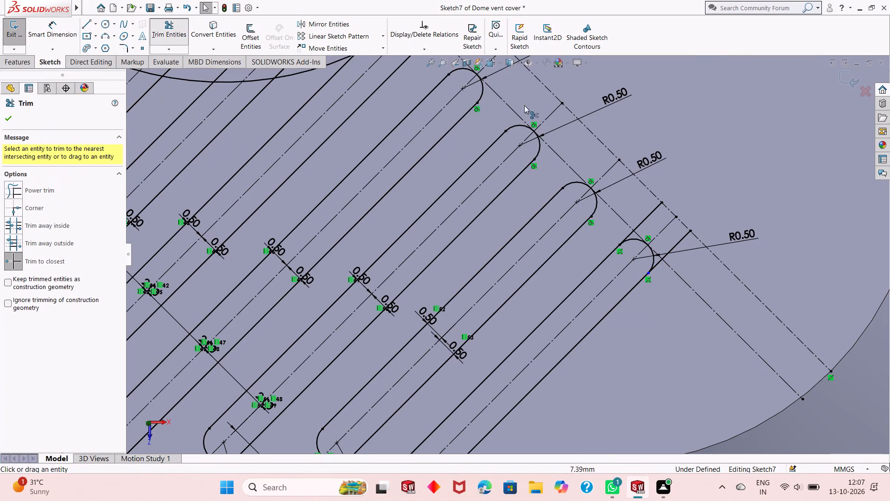
click(642, 223)
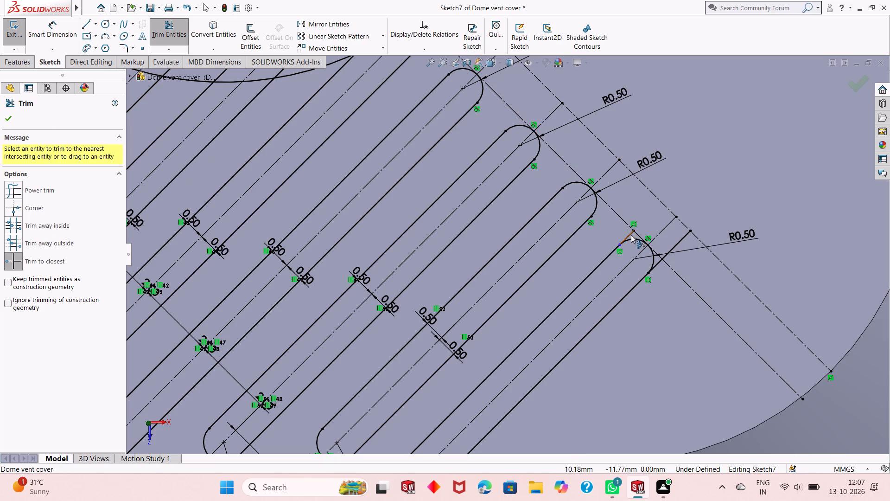
click(631, 235)
click(678, 243)
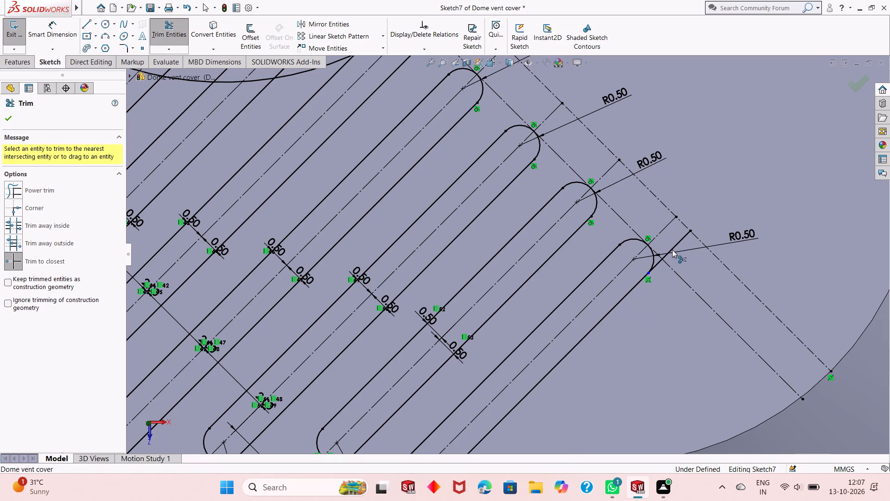
click(655, 264)
right_click(694, 184)
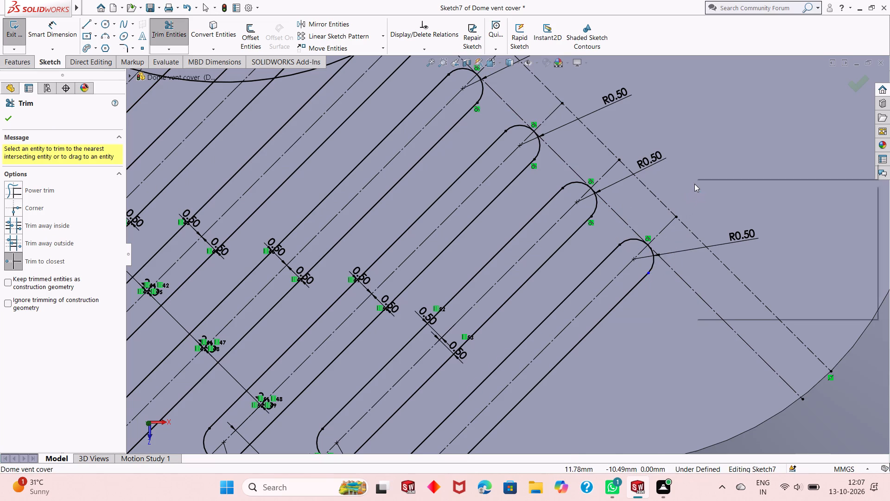
click(706, 212)
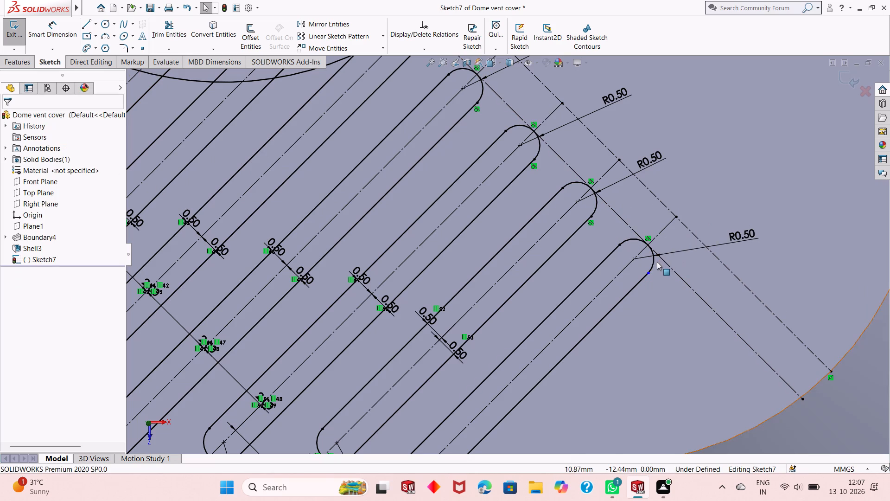
Make the outermost slot's upper end arc tangent to the slot's outer side line.
ctrl+click(651, 267)
ctrl+click(642, 279)
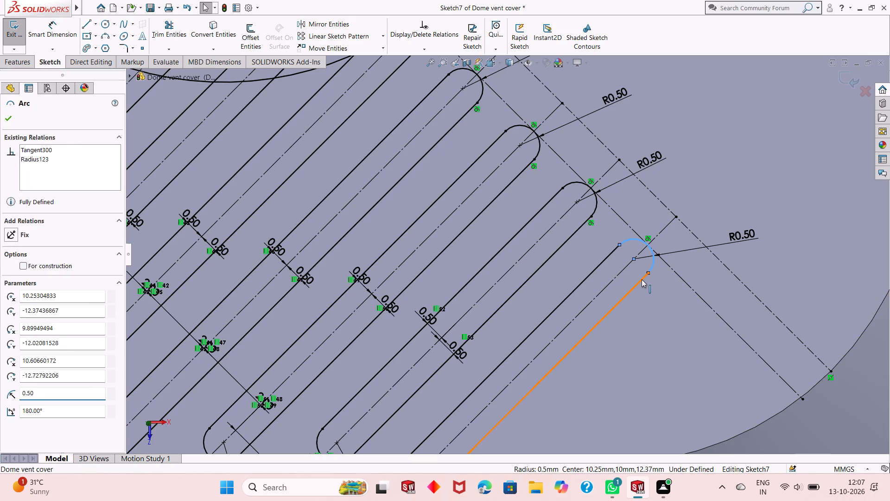
click(15, 282)
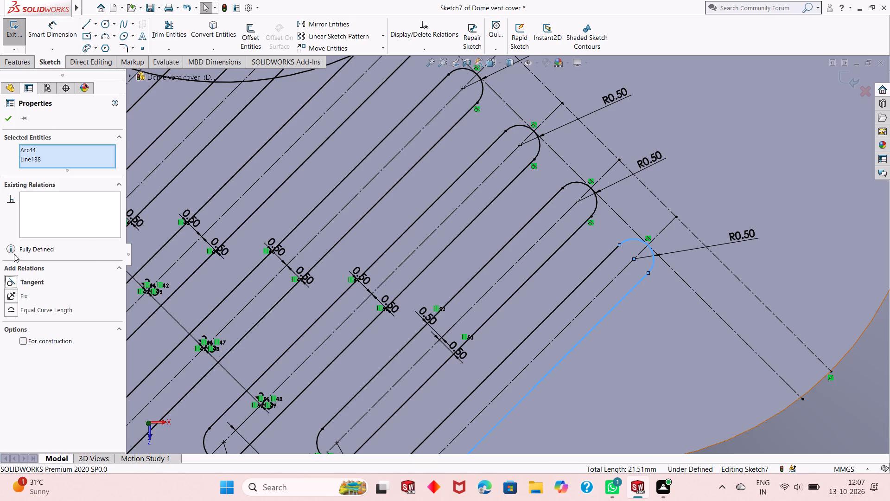
click(2, 118)
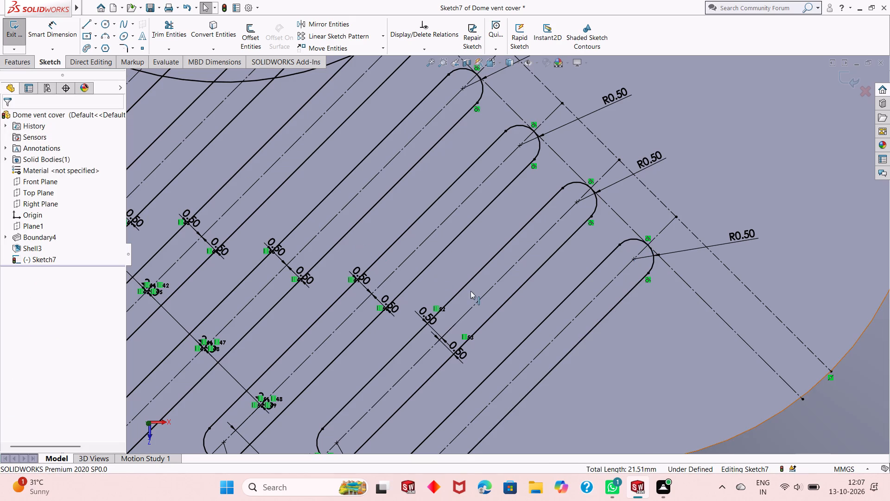
Draw a three-point arc of 0.5 mm radius between the outermost slot's side lines at its lower end, just inside the face edge.
scroll(583, 253, down, 1)
scroll(583, 253, up, 3)
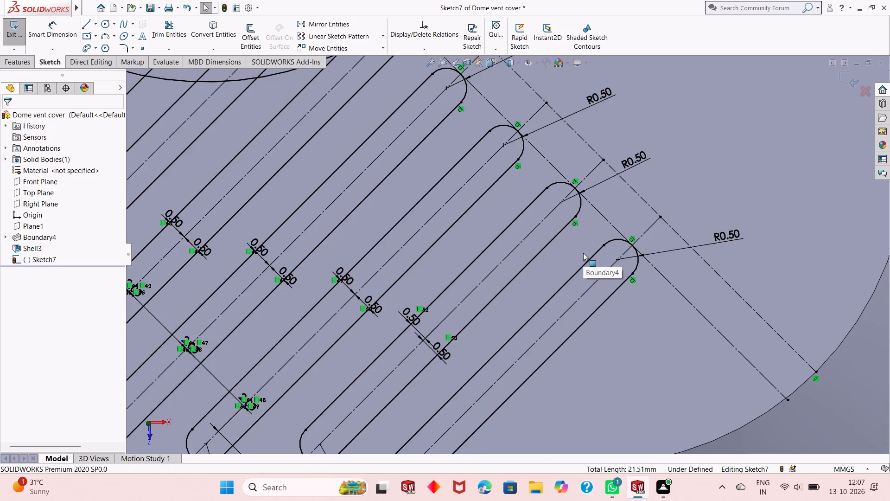
scroll(583, 253, up, 2)
scroll(443, 385, down, 1)
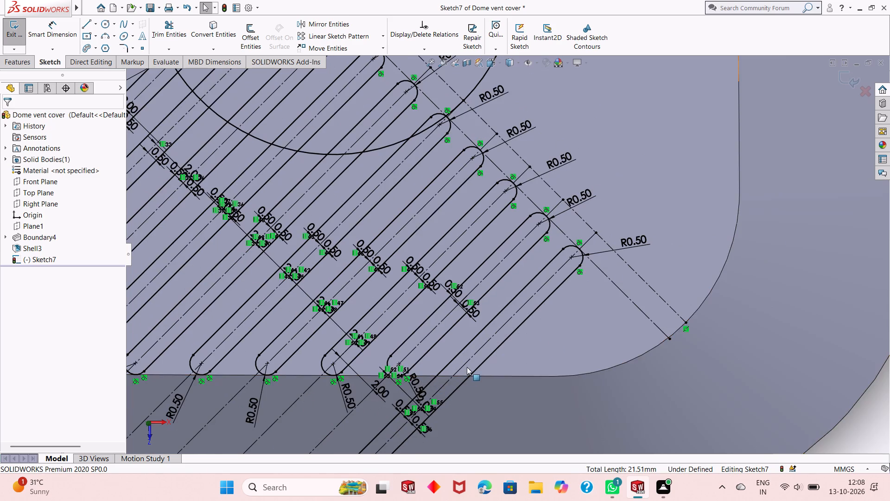
scroll(467, 366, down, 6)
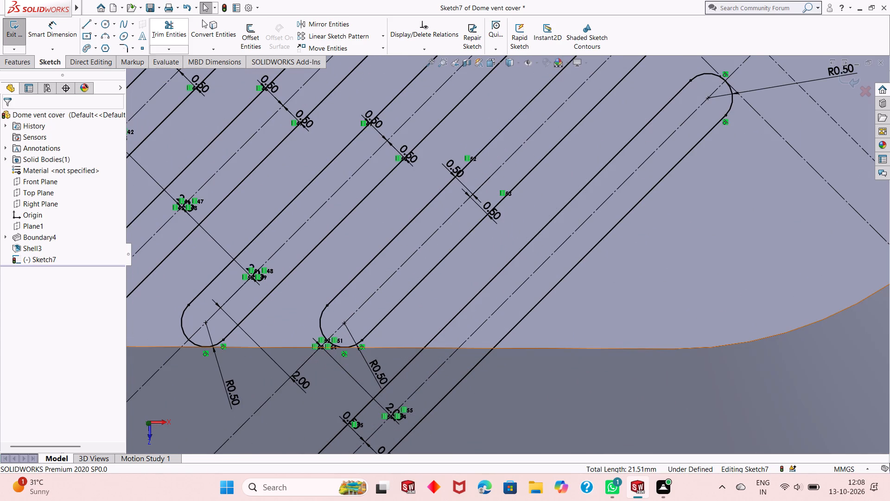
click(102, 34)
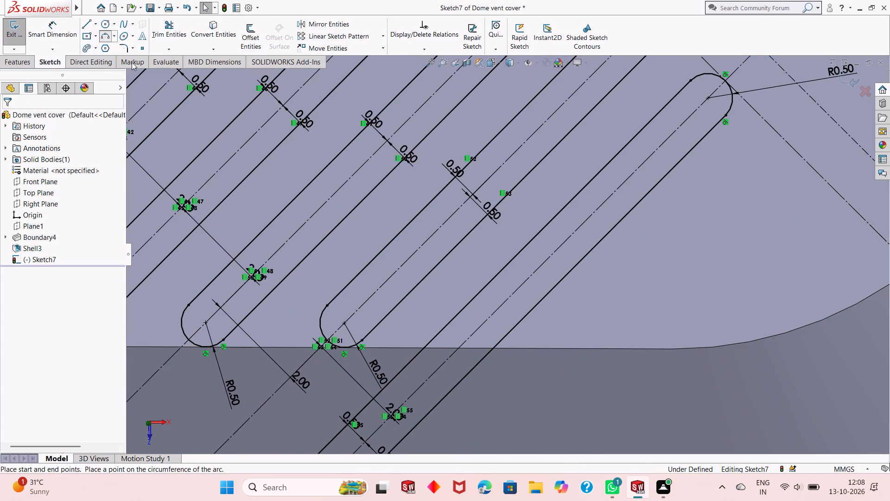
click(458, 312)
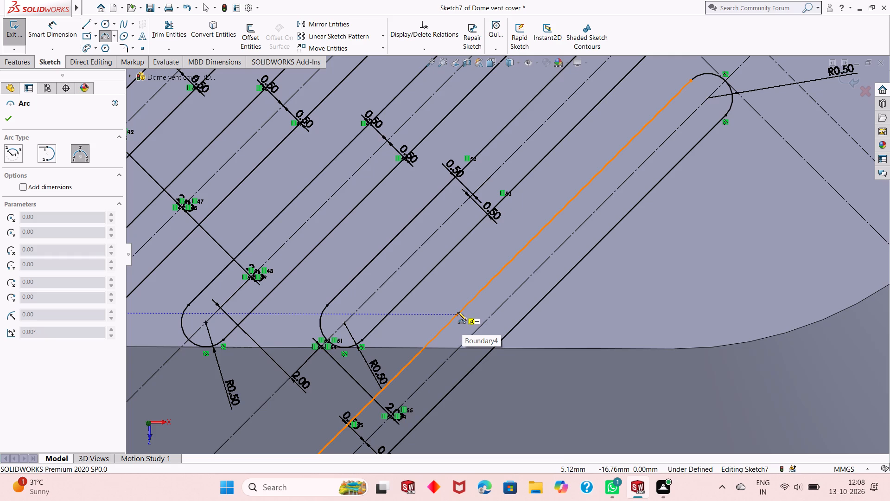
click(505, 335)
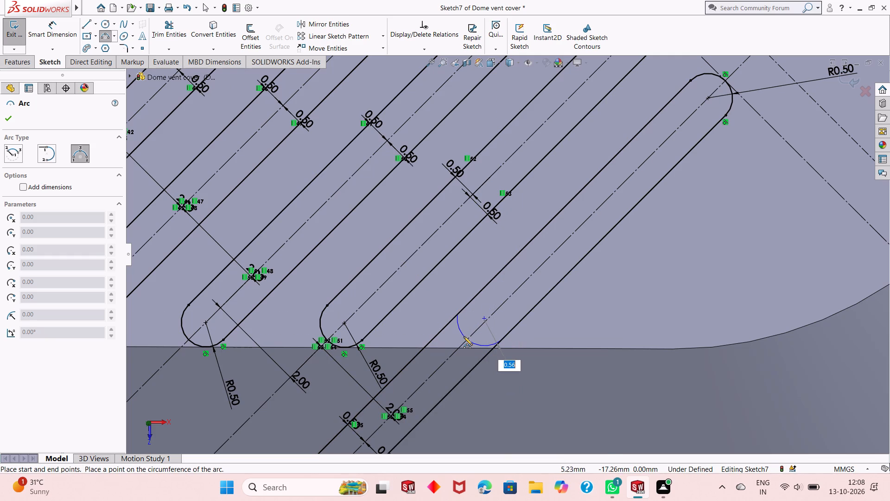
text(.5)
key(Return)
right_click(483, 249)
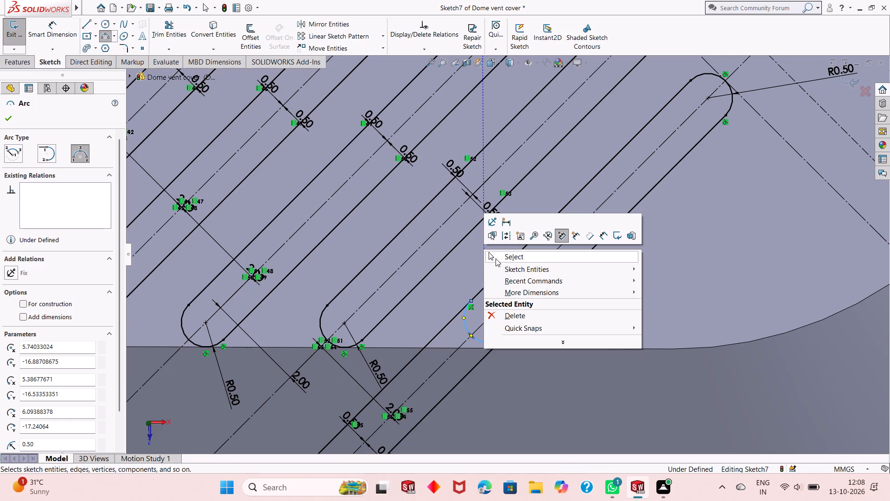
click(501, 254)
Dimension the outermost slot's lower end arc with a radius of 0.5 mm.
click(48, 33)
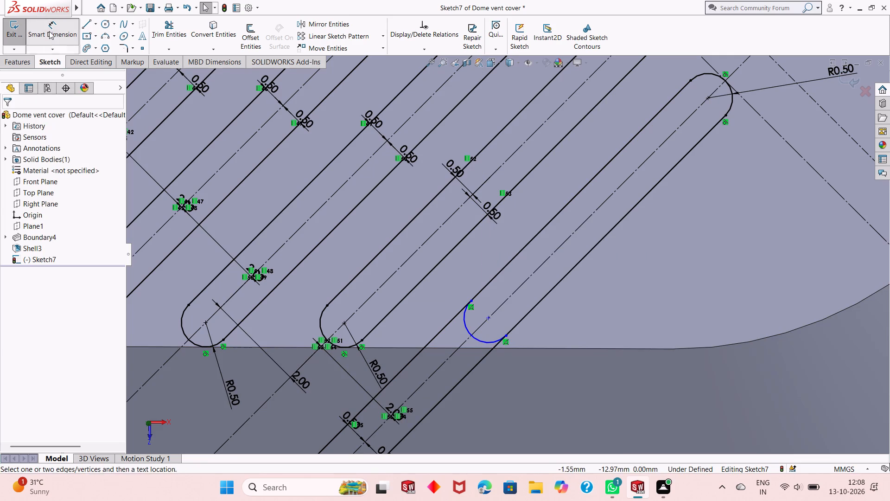
click(486, 339)
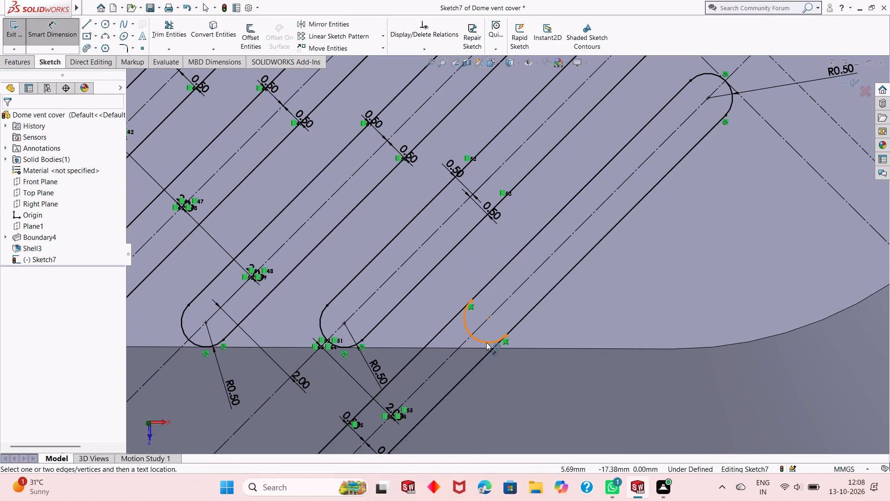
click(486, 342)
click(502, 387)
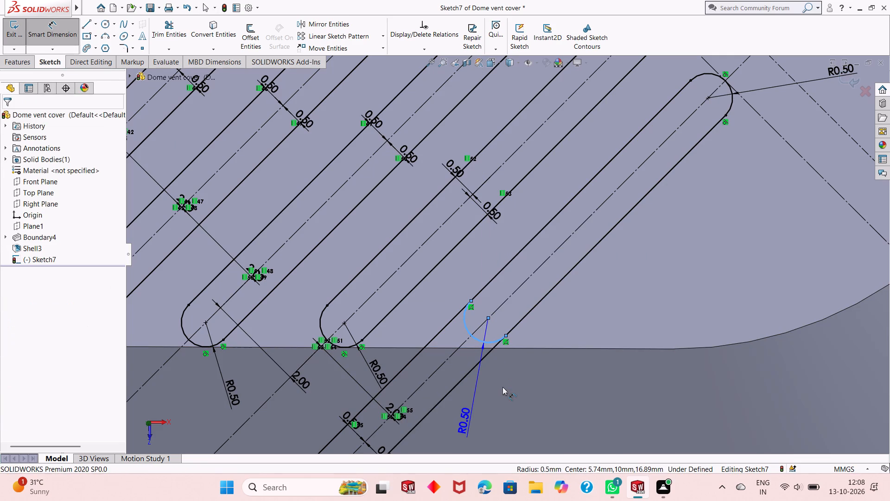
key(Return)
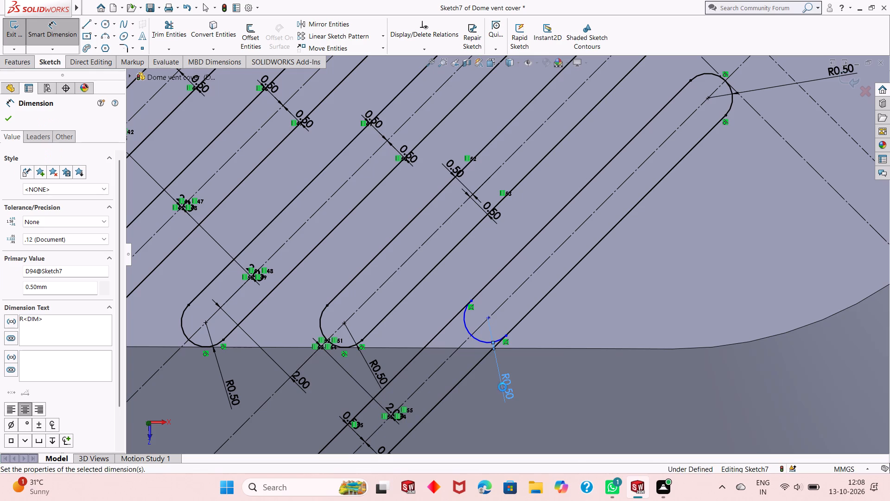
right_click(515, 226)
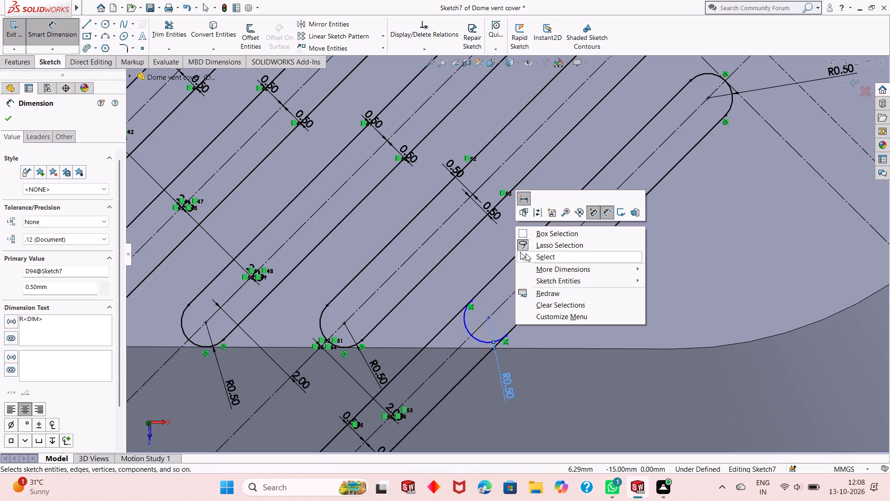
click(526, 253)
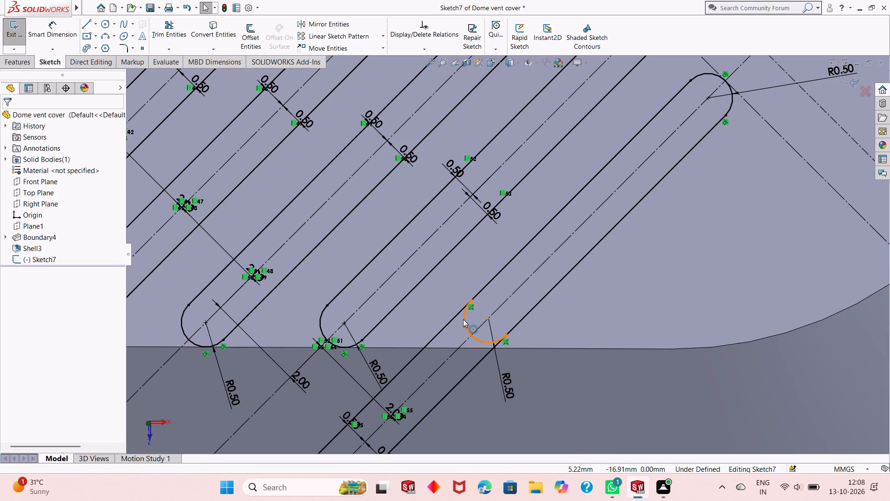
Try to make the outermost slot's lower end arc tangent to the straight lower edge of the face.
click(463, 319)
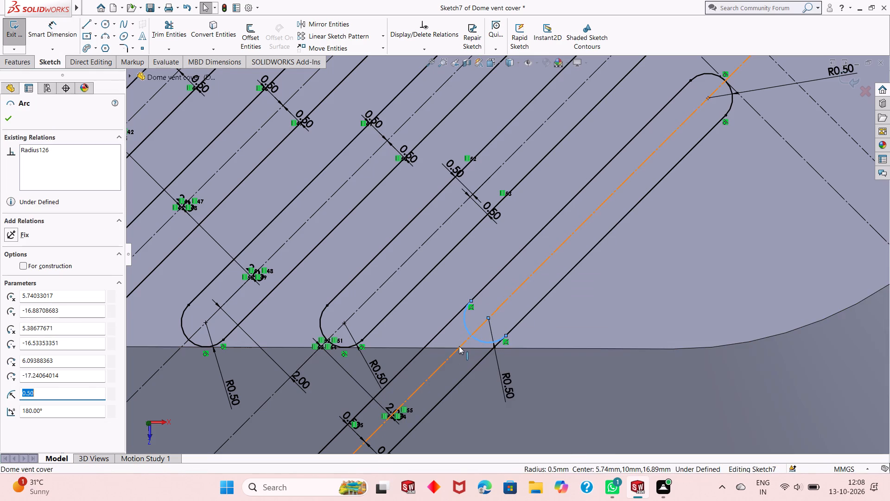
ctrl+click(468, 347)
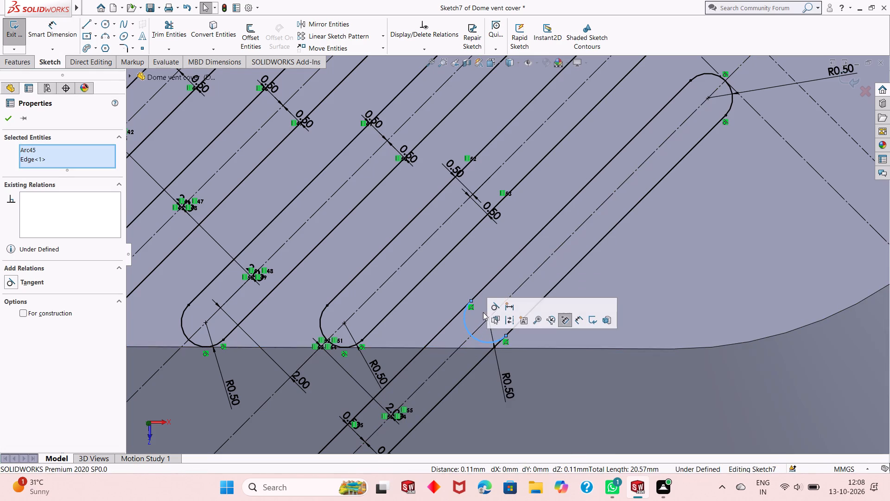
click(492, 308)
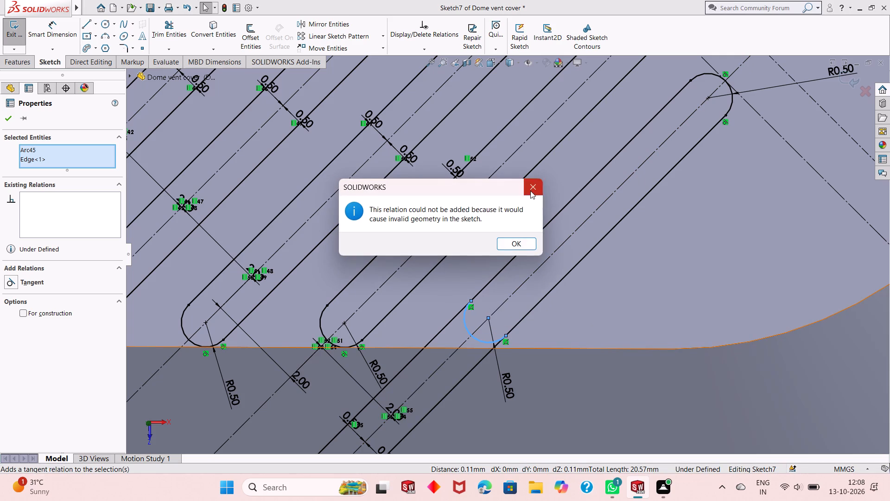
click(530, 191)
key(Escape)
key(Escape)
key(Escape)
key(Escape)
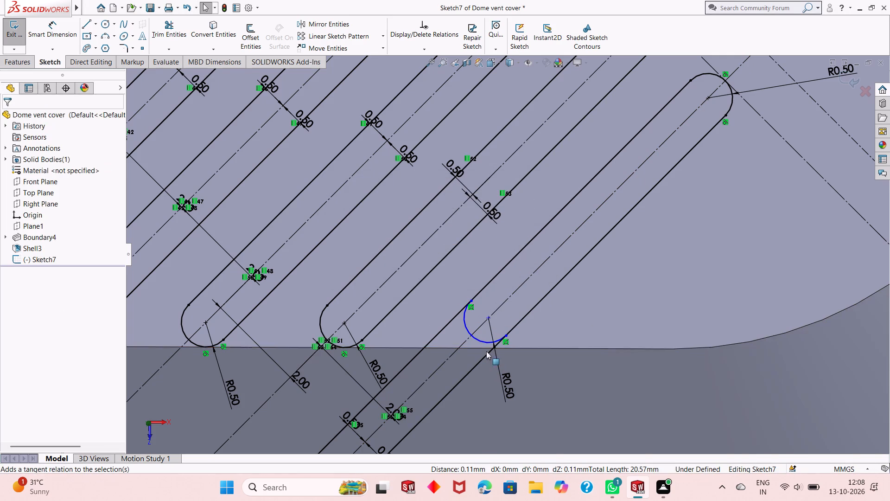
Add a tangent relation between the outermost slot's lower end arc and the straight lower edge of the face.
click(479, 340)
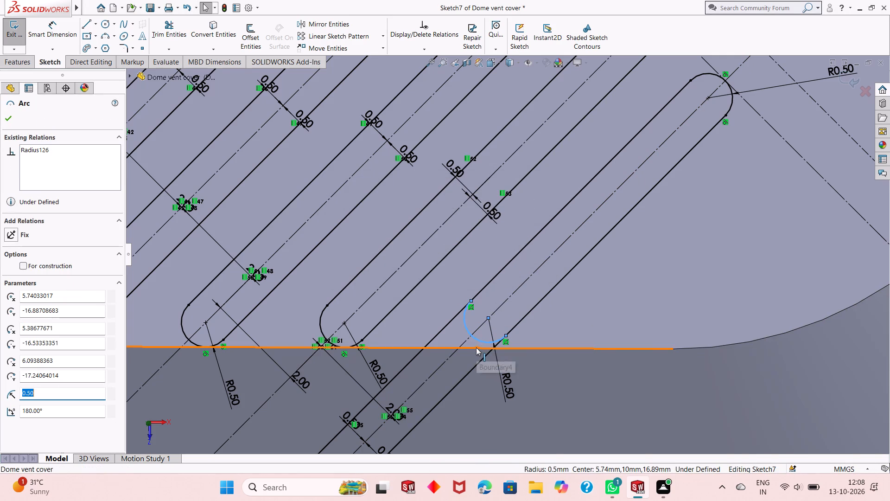
ctrl+click(470, 348)
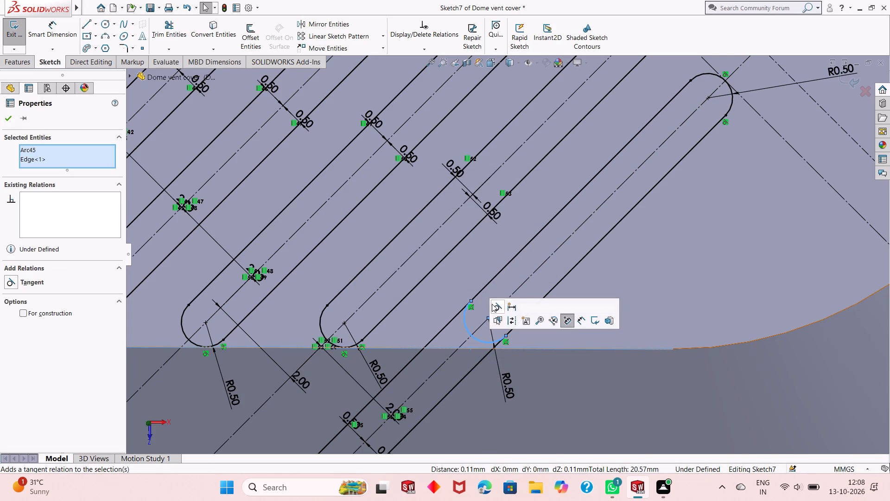
click(496, 304)
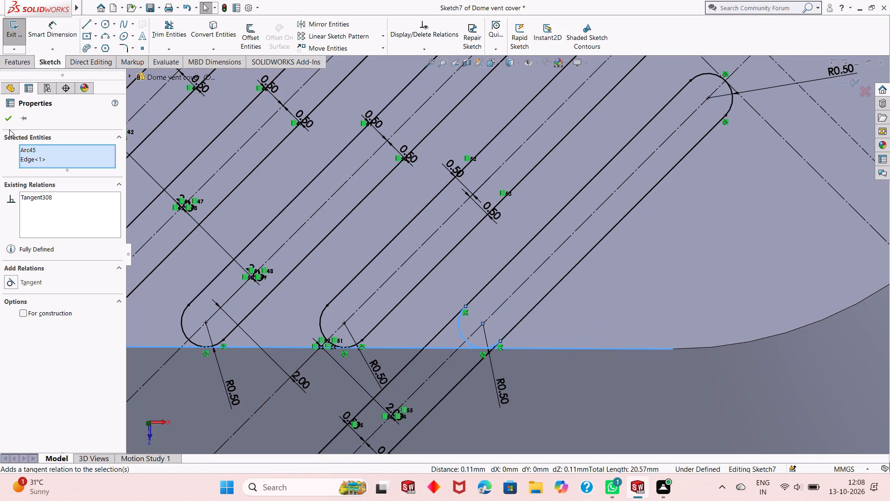
click(6, 124)
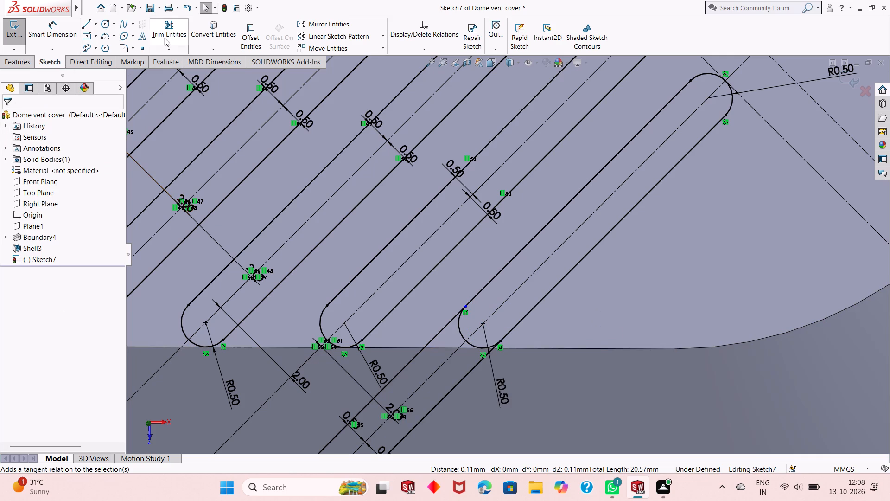
Trim away the outermost slot's two side lines where they extend beyond its lower end arc.
click(168, 38)
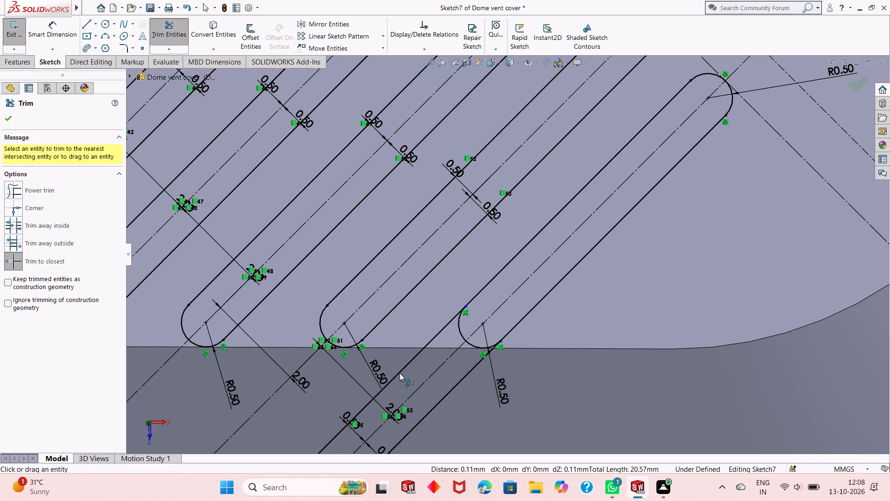
click(400, 373)
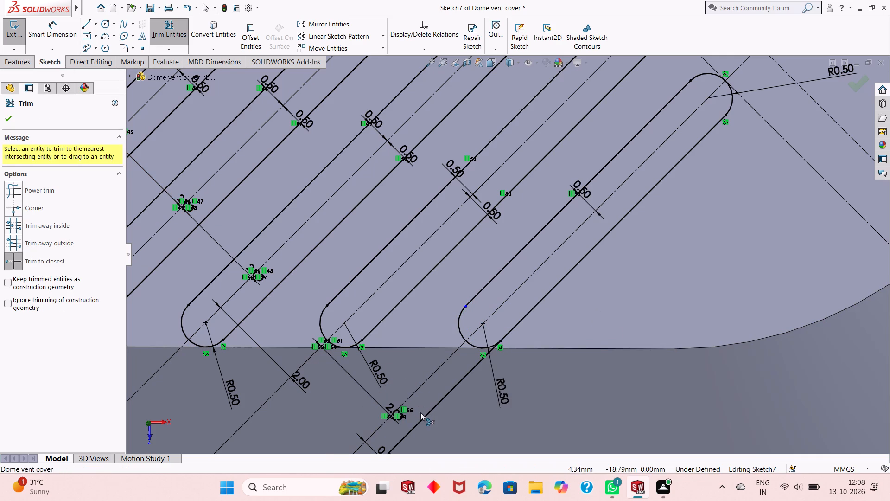
click(422, 419)
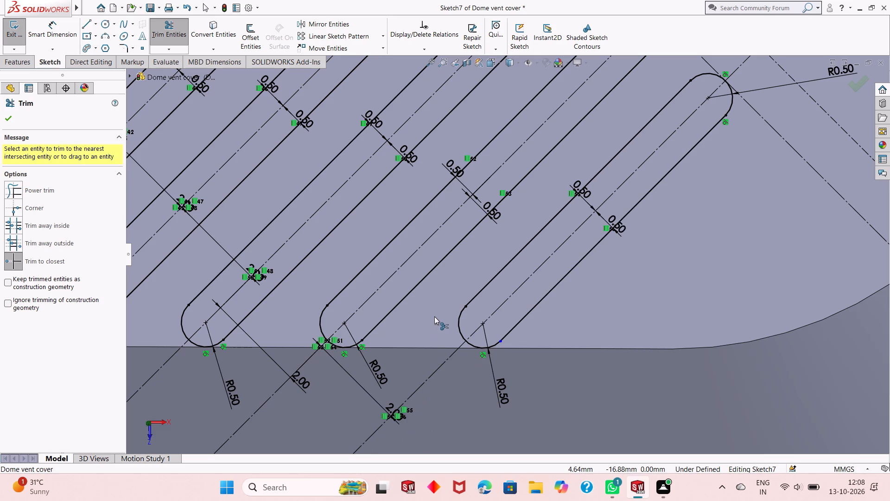
right_click(434, 316)
click(453, 346)
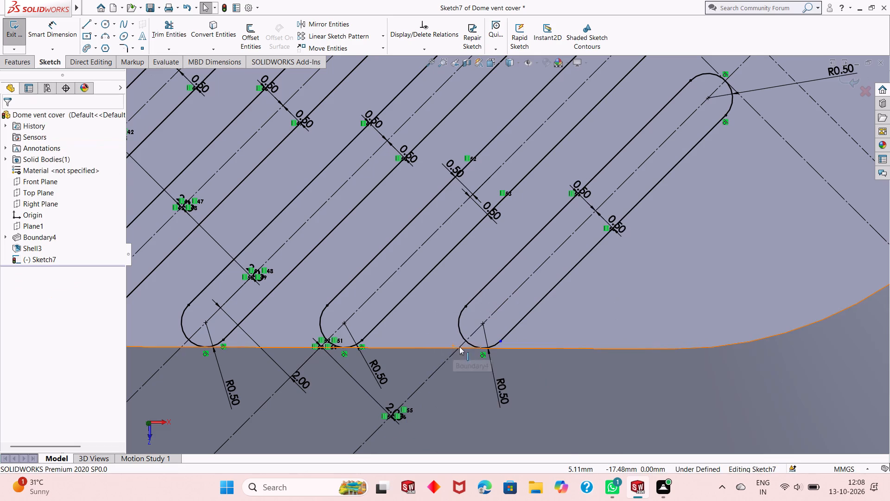
Make the outermost slot's lower end arc tangent to the slot's outer side line.
click(471, 346)
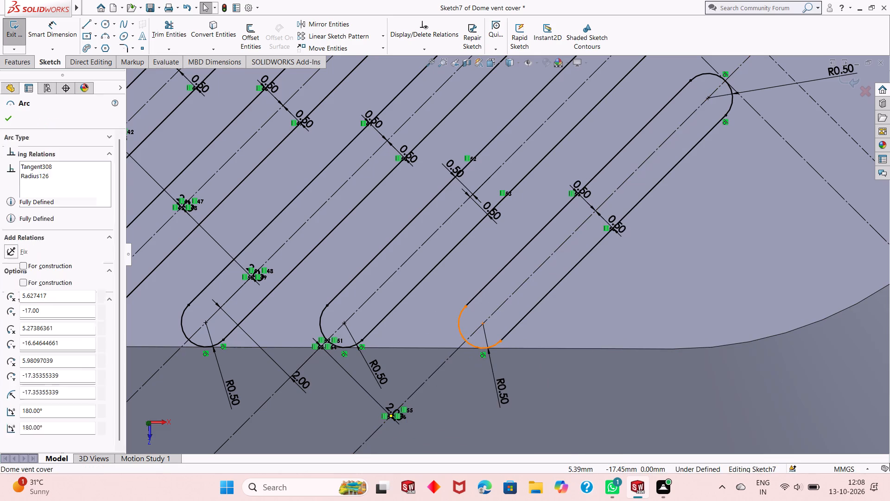
ctrl+click(506, 334)
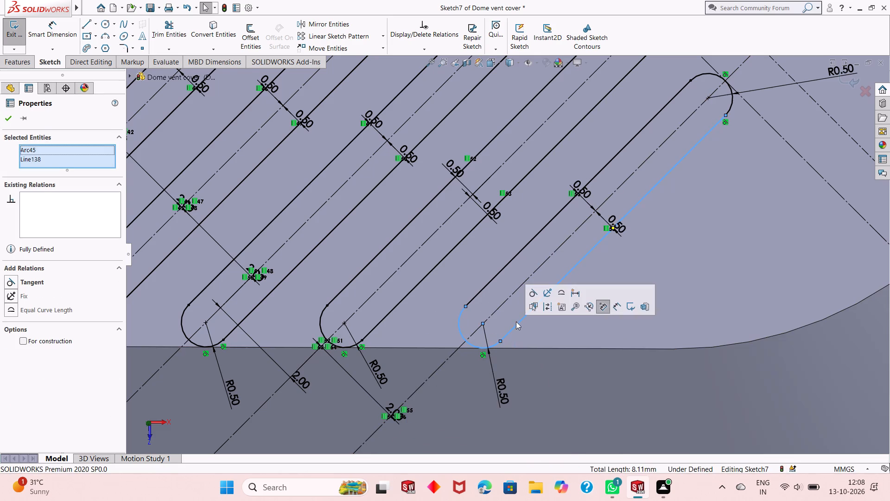
click(534, 296)
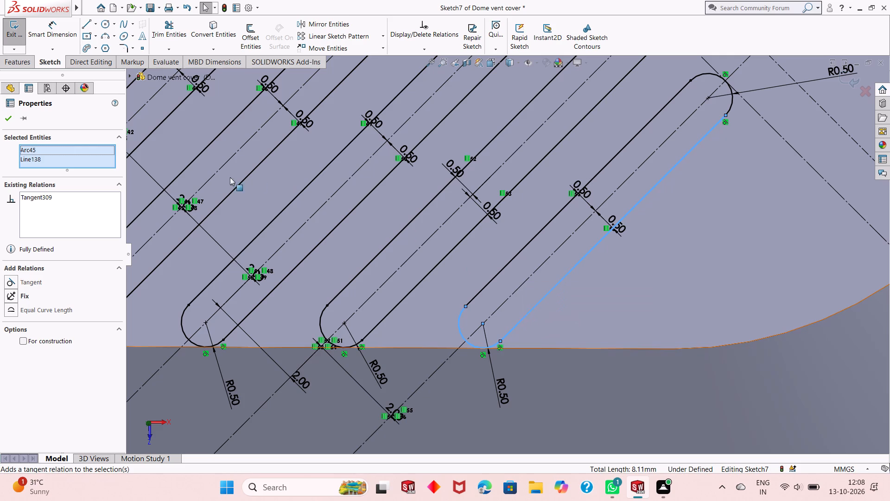
click(7, 121)
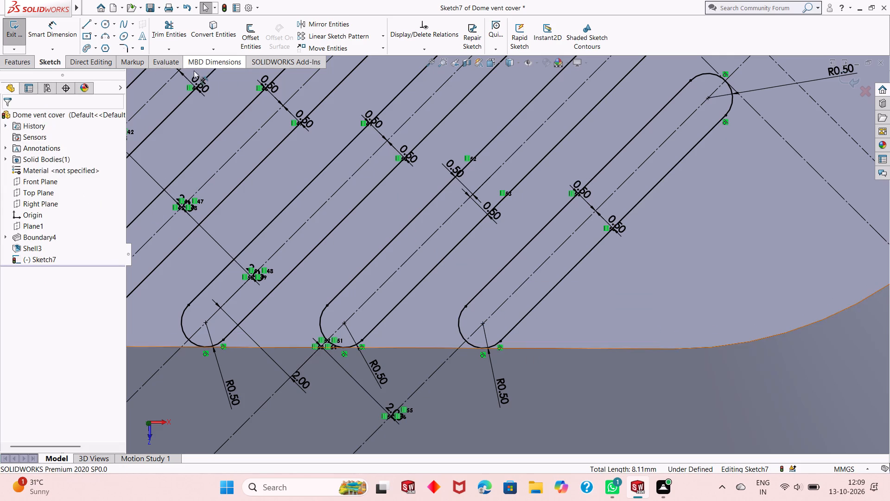
Offset the outermost slot's centerline 2 mm outward in one direction and convert the new line to construction geometry.
click(503, 302)
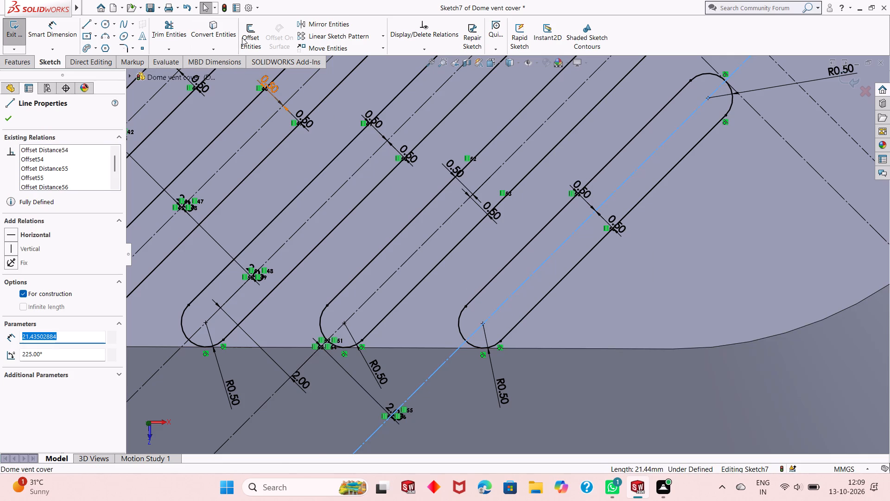
click(247, 38)
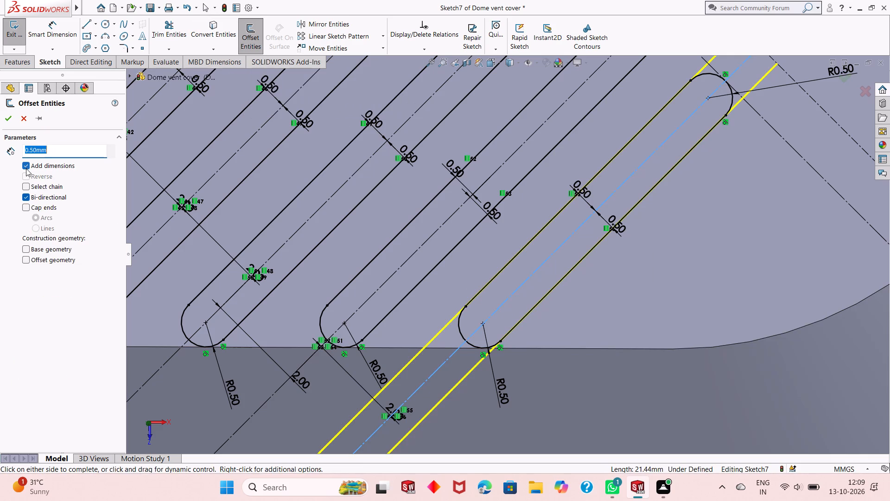
key(2)
key(Return)
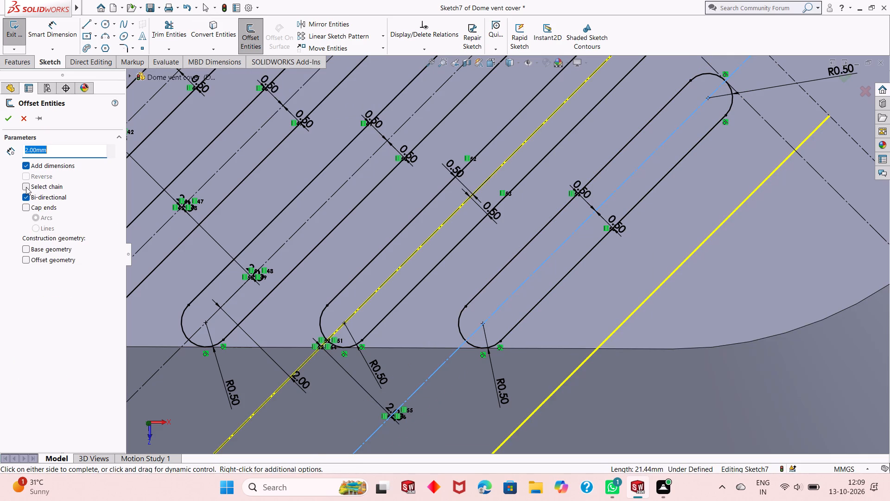
click(27, 198)
click(27, 174)
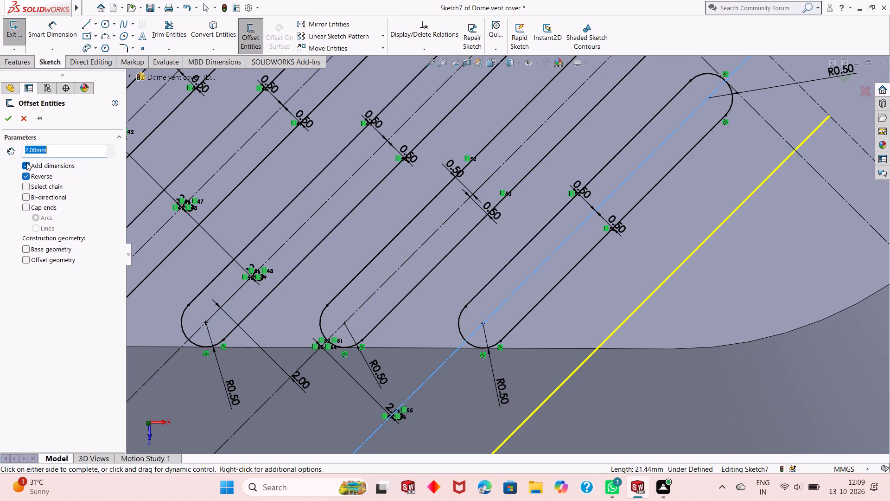
click(8, 121)
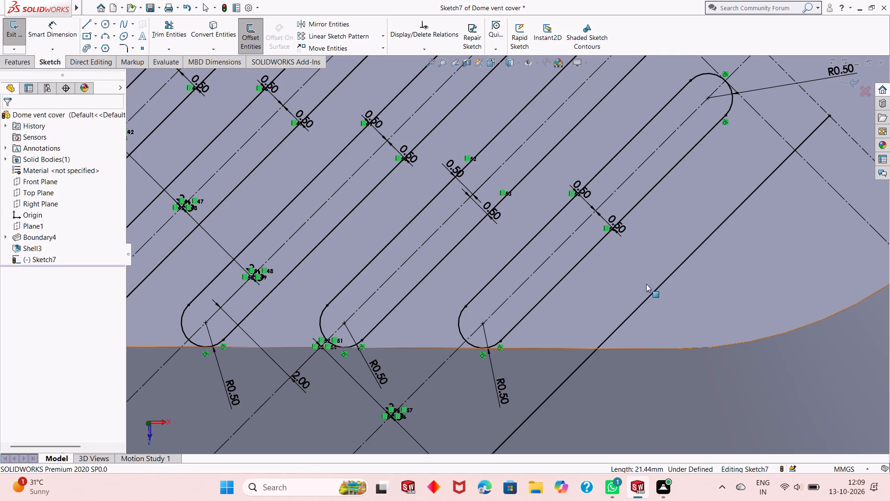
click(656, 288)
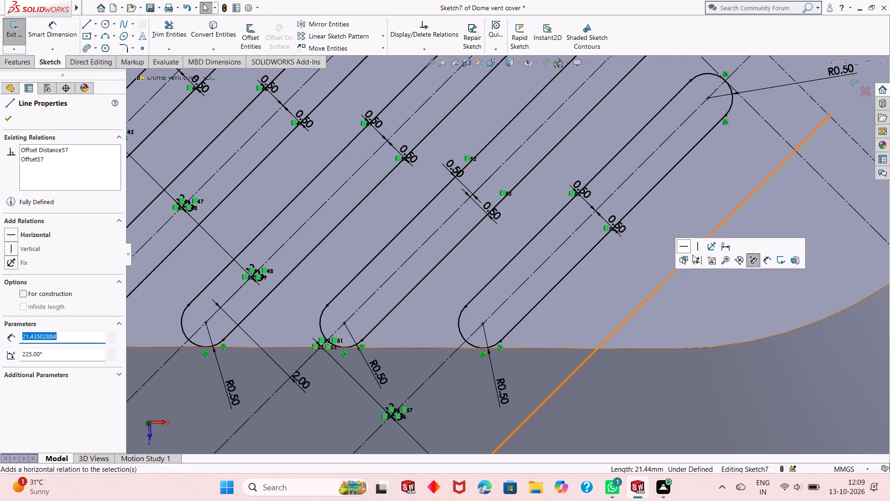
click(693, 258)
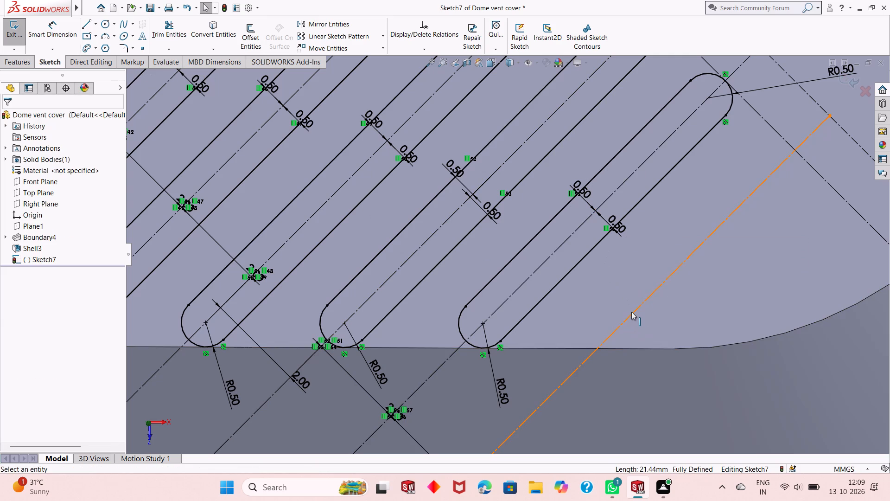
Offset the new construction centerline 0.5 mm bi-directionally to form the next slot's two side lines.
click(631, 312)
click(242, 32)
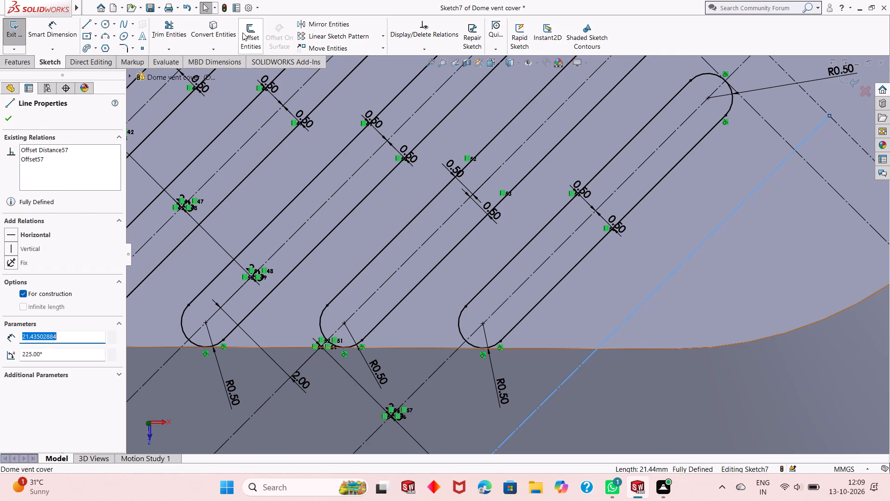
text(.5)
key(Return)
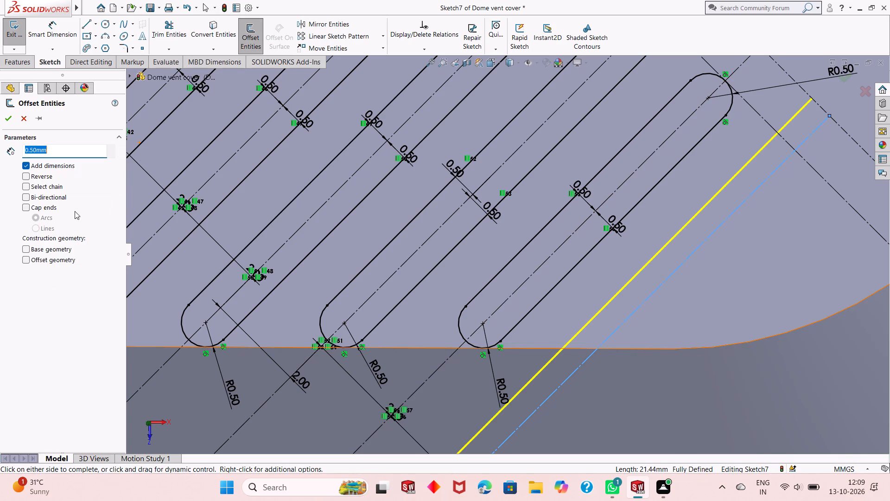
click(58, 196)
click(13, 119)
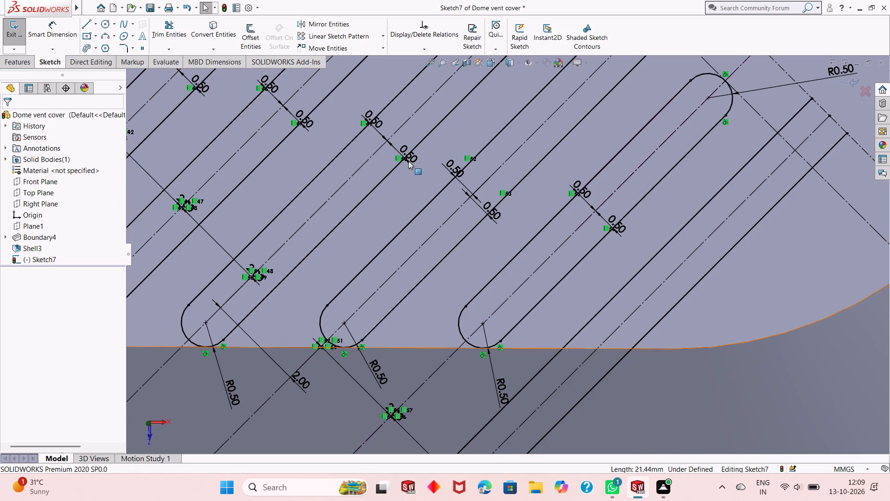
Draw a three-point arc of 0.5 mm radius between the new slot's side lines near the face's lower edge.
click(104, 35)
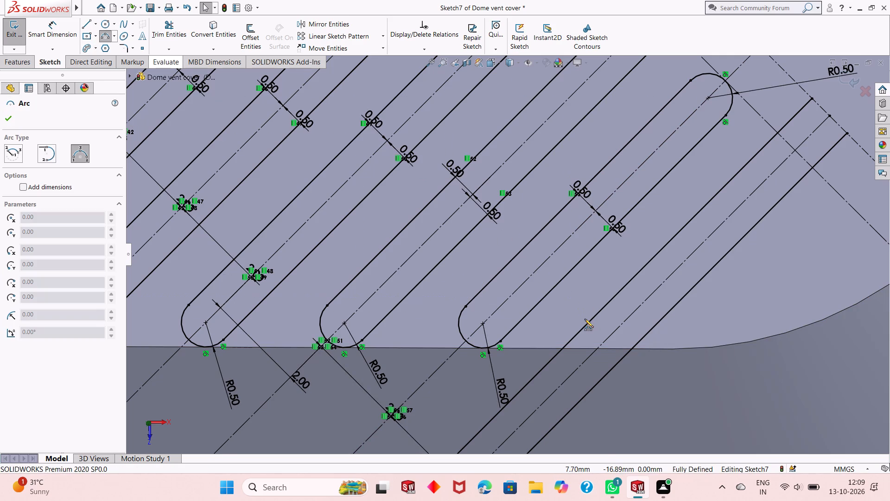
click(604, 306)
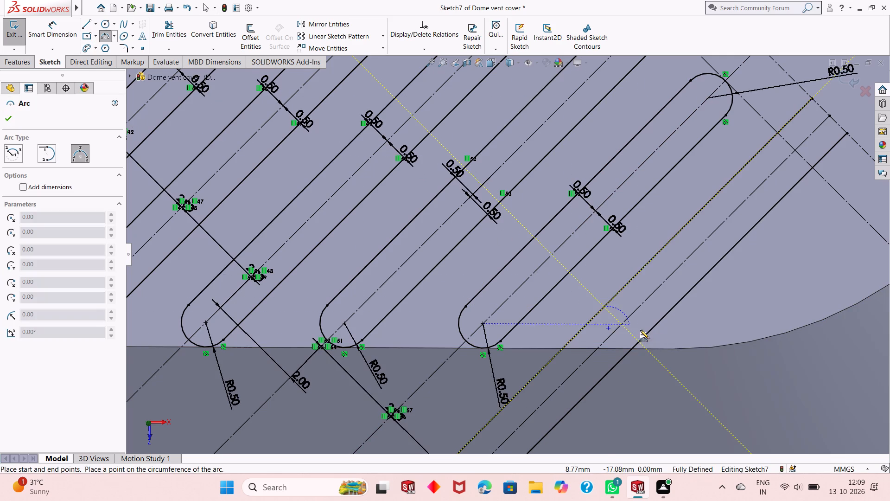
click(648, 334)
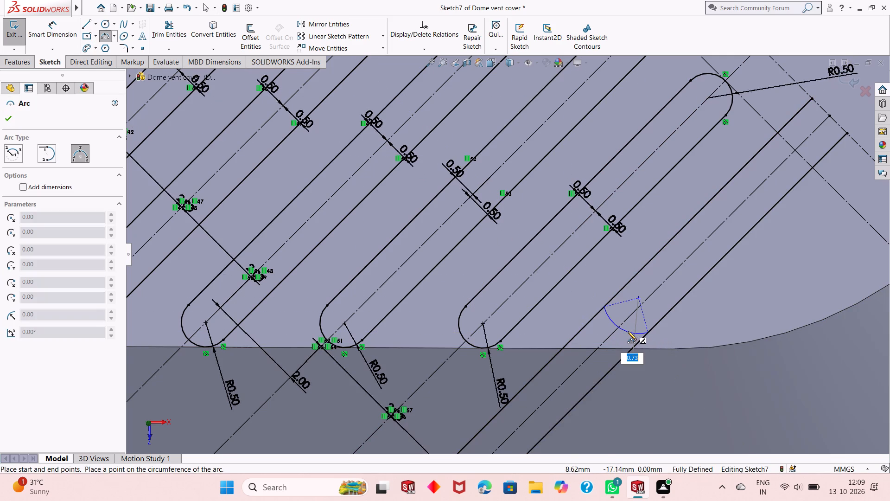
text(.5)
key(Return)
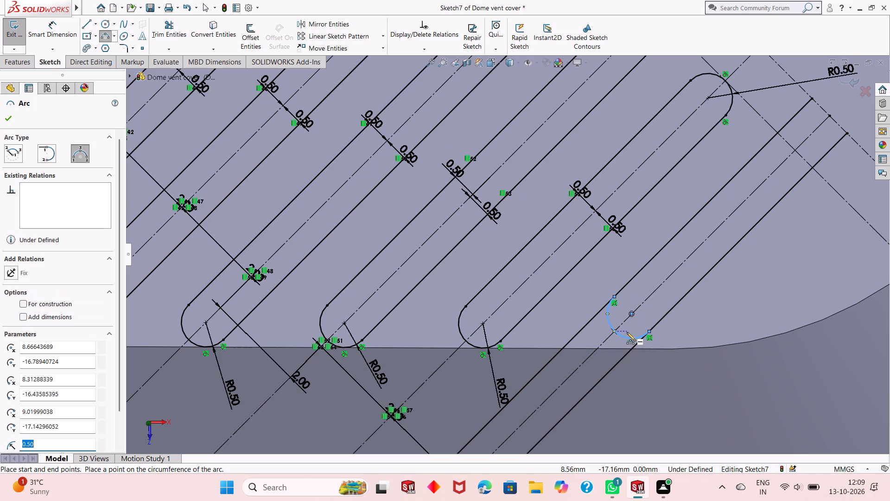
right_click(642, 218)
click(648, 225)
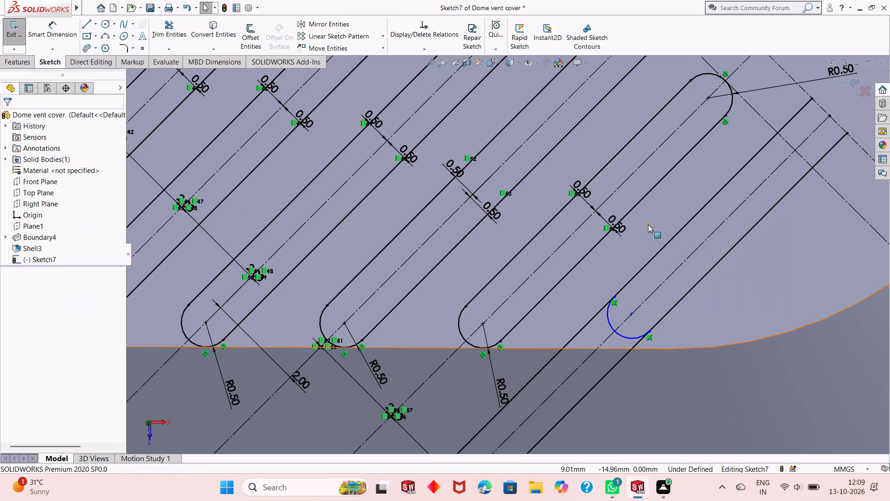
Dimension the new slot's lower end arc with a radius of 0.50 mm.
click(57, 38)
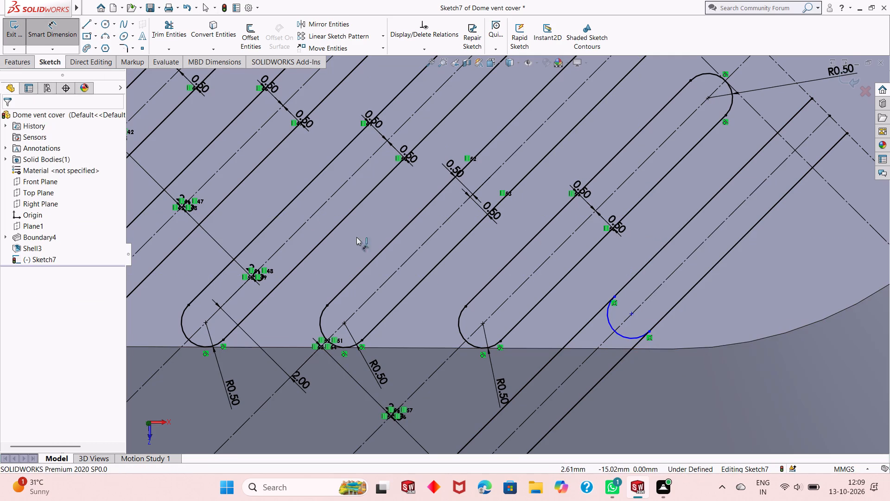
click(627, 336)
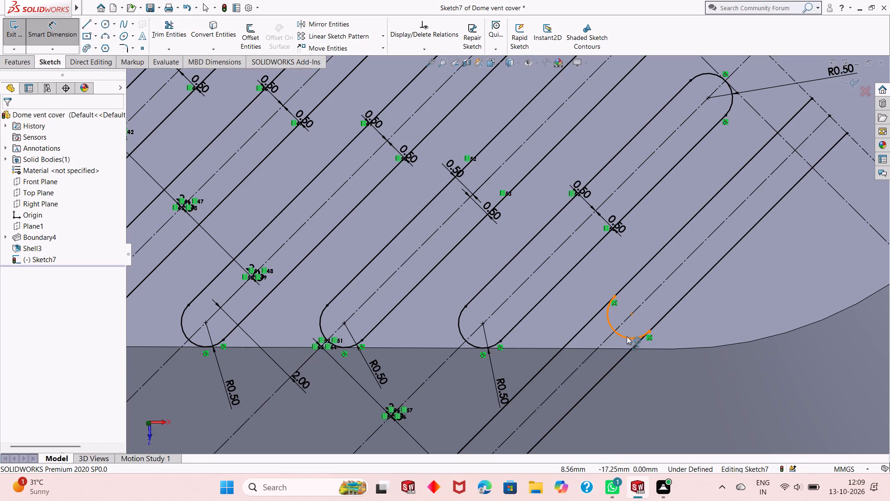
click(603, 367)
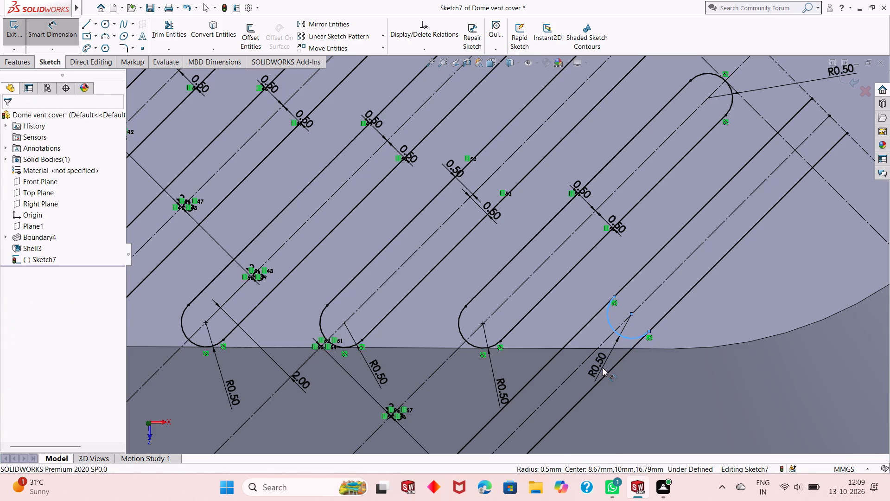
key(Return)
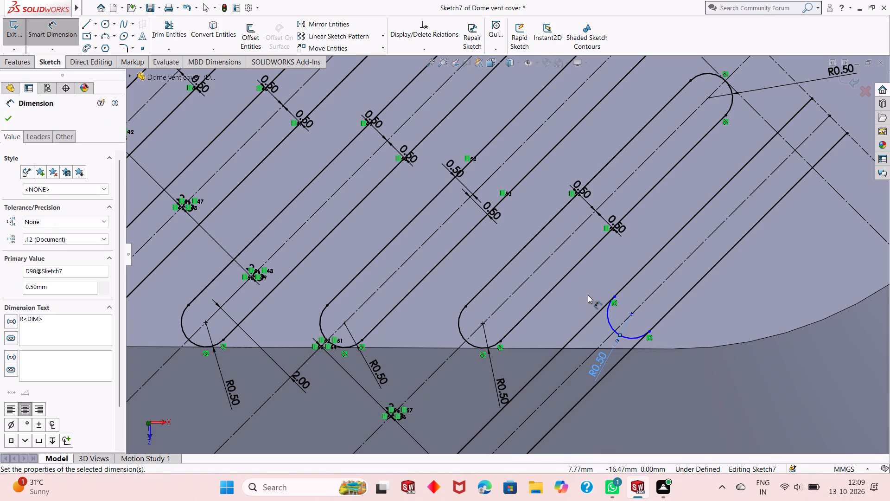
right_click(582, 278)
click(598, 308)
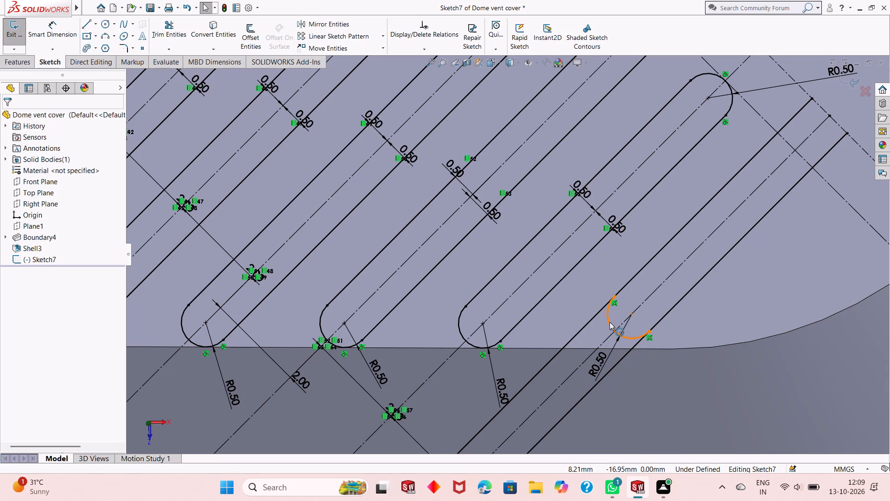
Add a tangent relation between the new slot's lower end arc and the straight lower edge of the face.
click(610, 322)
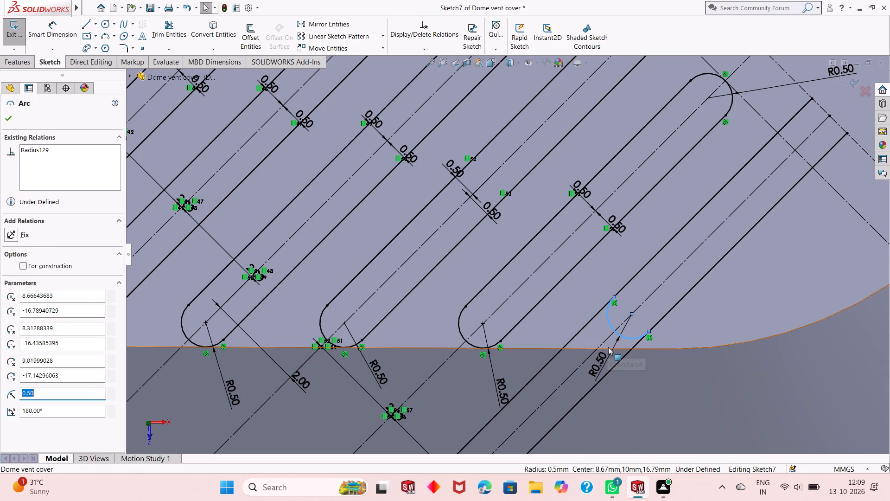
ctrl+click(608, 347)
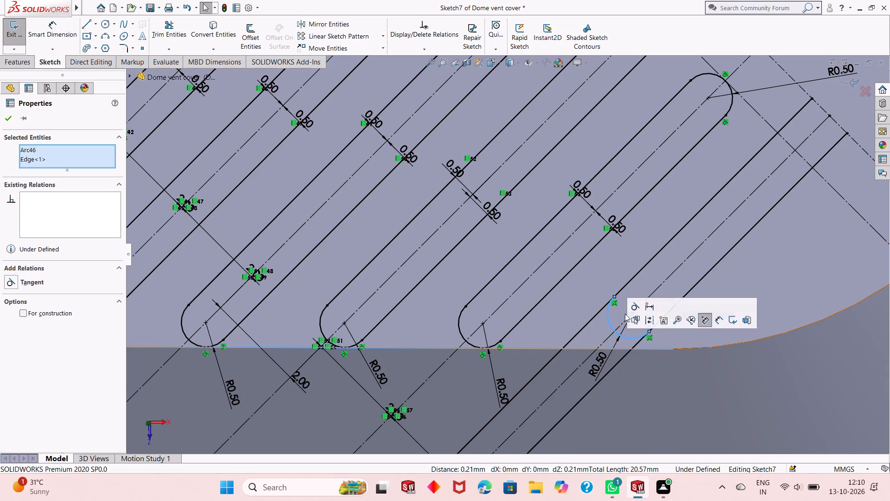
click(632, 308)
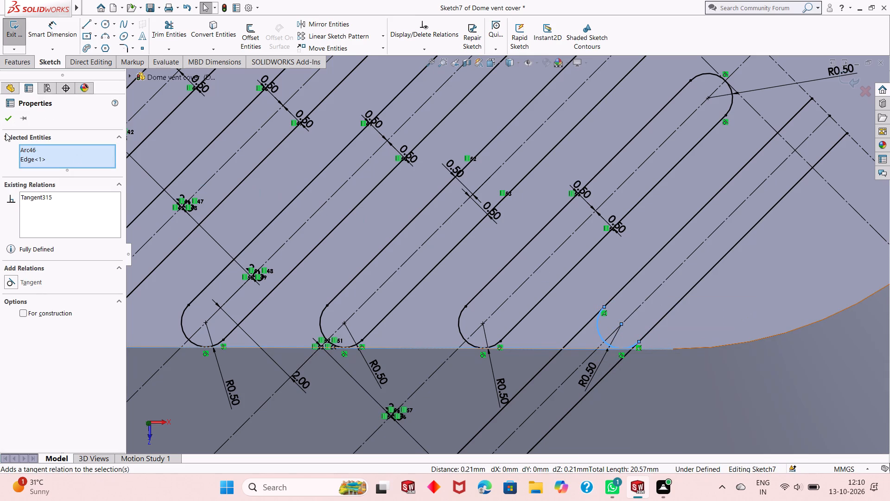
click(5, 120)
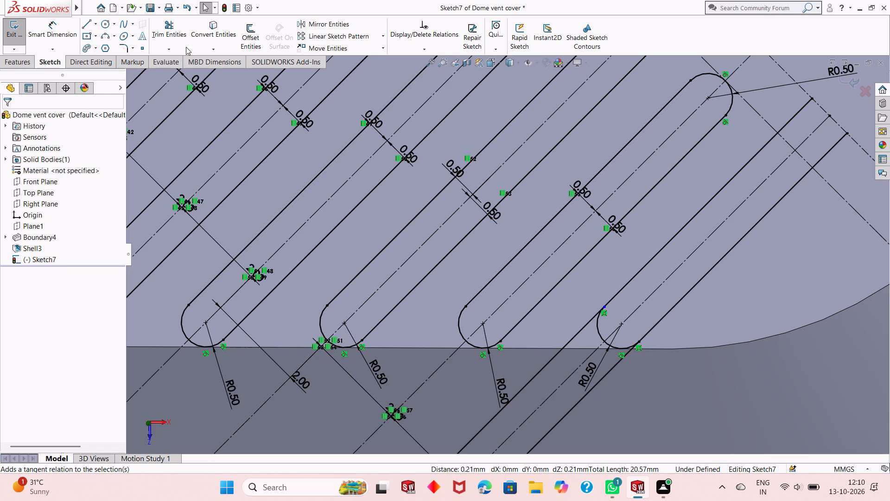
Trim away the new slot's two side lines where they extend beyond its lower end arc.
click(177, 39)
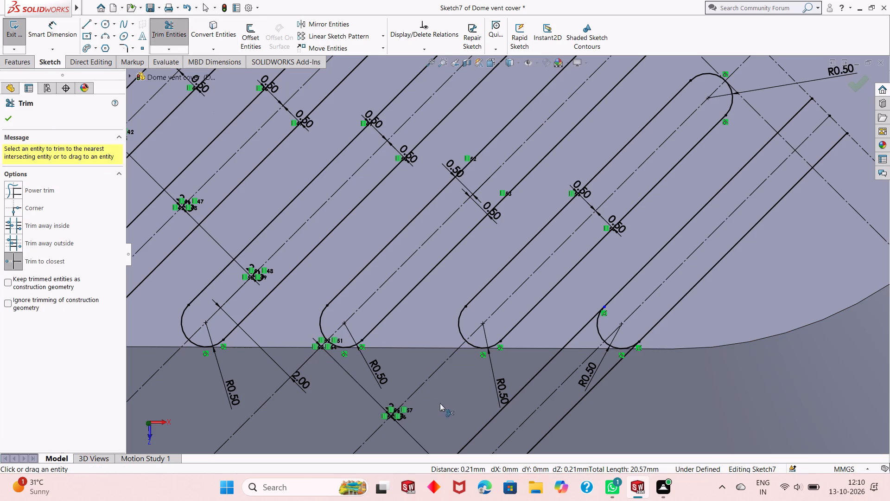
click(482, 429)
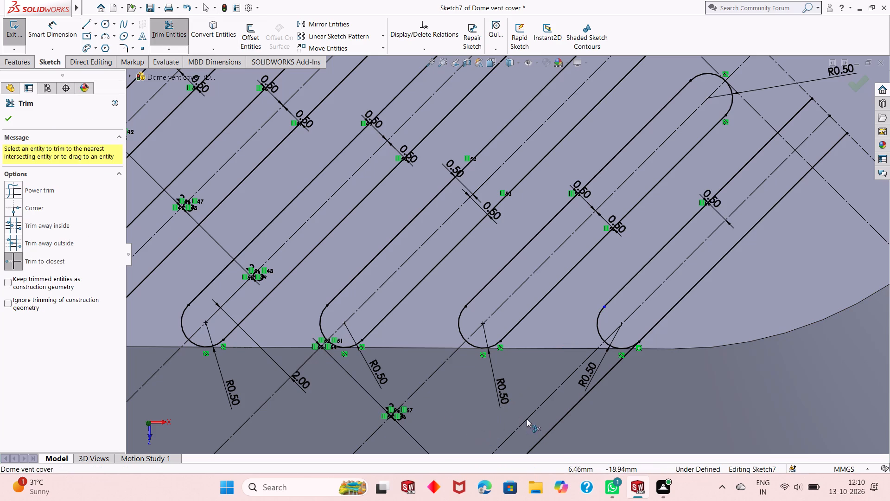
click(548, 433)
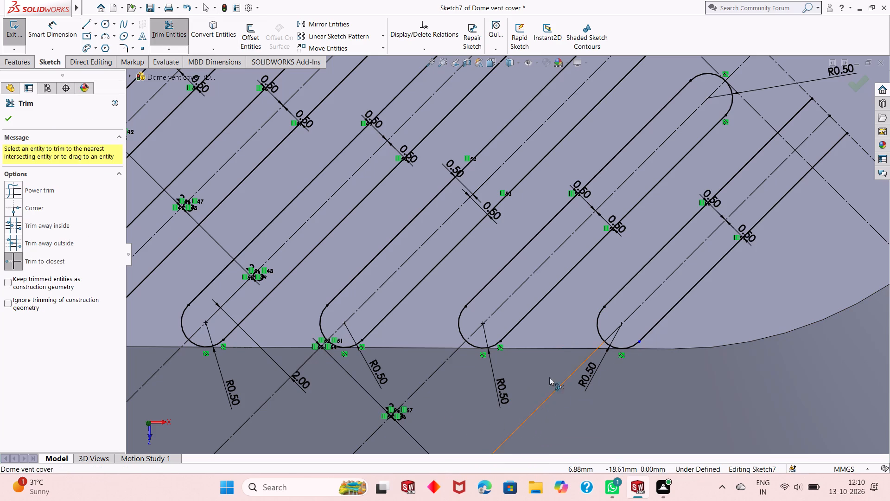
right_click(563, 310)
click(577, 336)
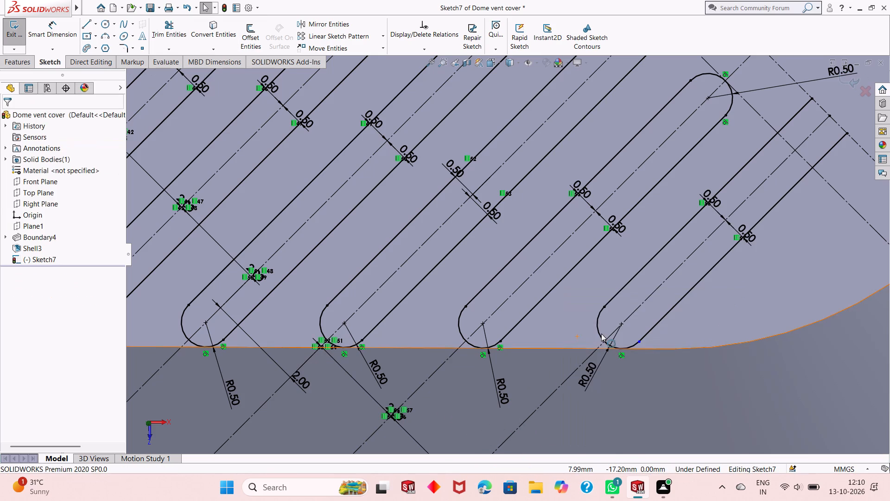
Make the new slot's lower end arc tangent to the slot's outer side line.
click(602, 333)
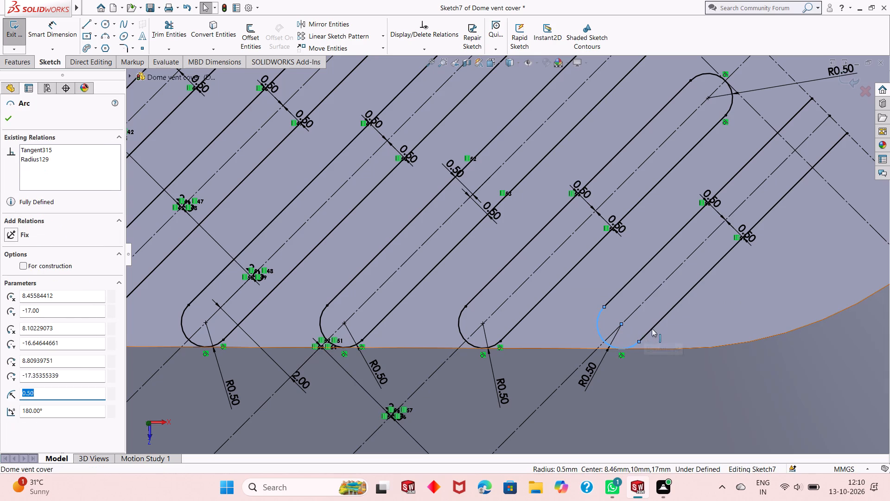
ctrl+click(653, 328)
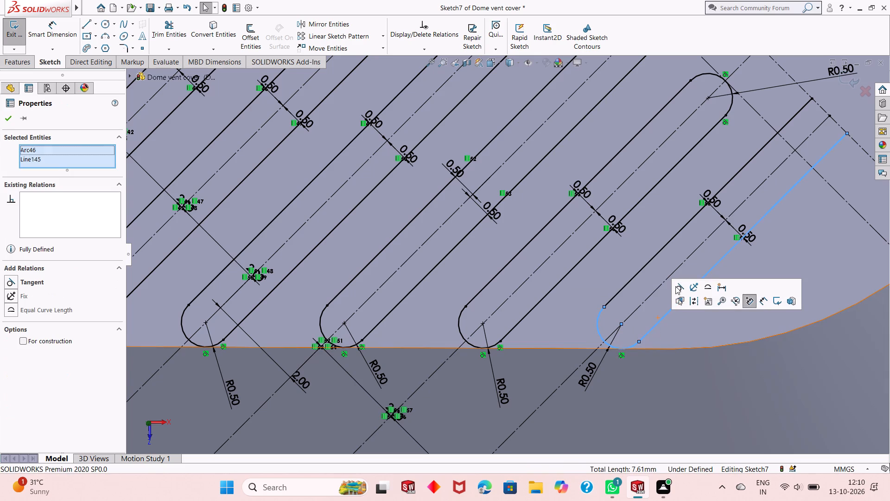
click(677, 286)
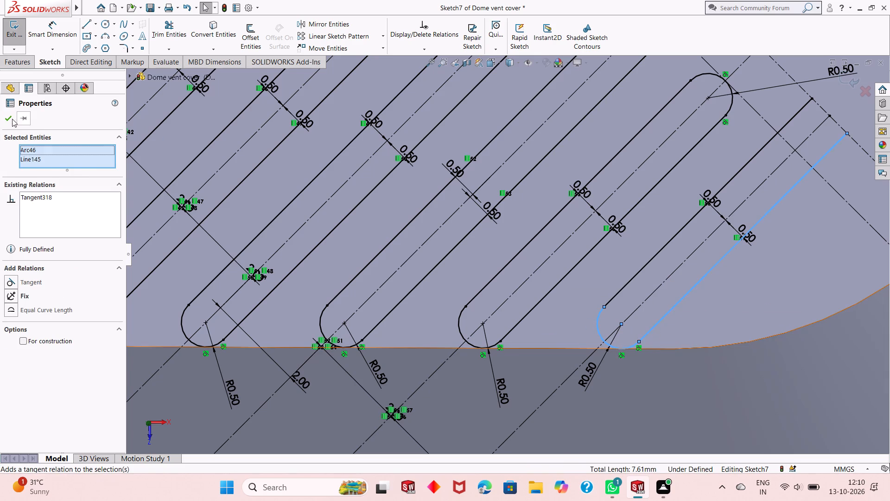
click(9, 120)
Sketch a three-point arc of about 0.51 mm radius across the newest slot's upper end, tangent to the inner diagonal construction line.
scroll(570, 349, up, 1)
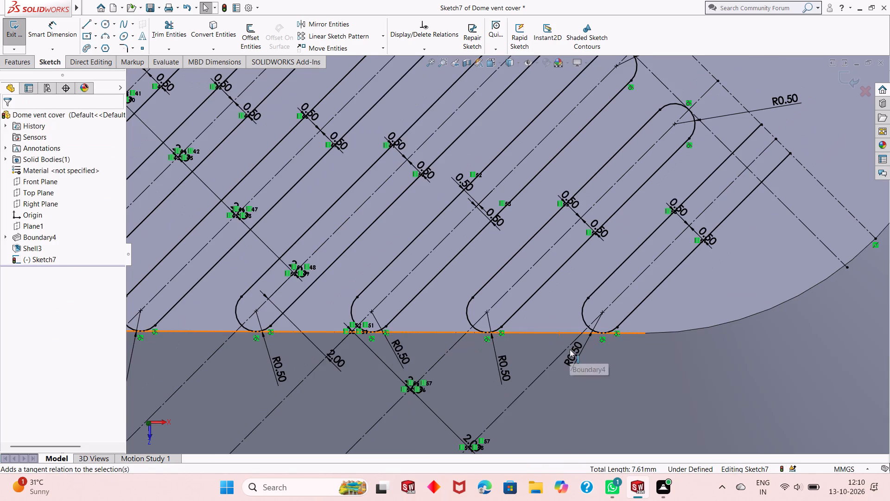
scroll(776, 124, down, 3)
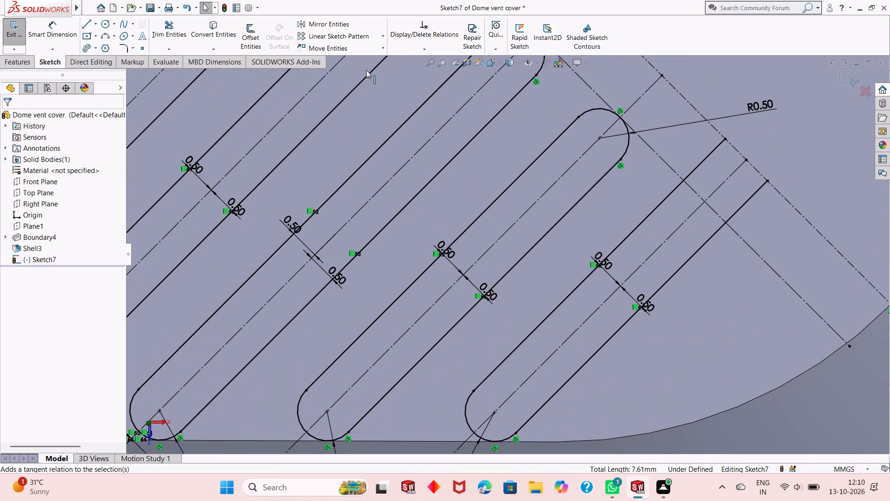
click(105, 33)
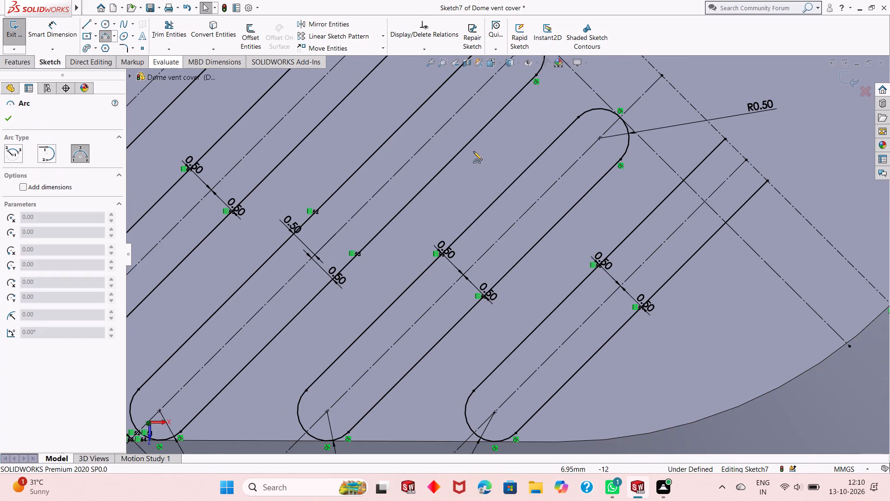
click(659, 205)
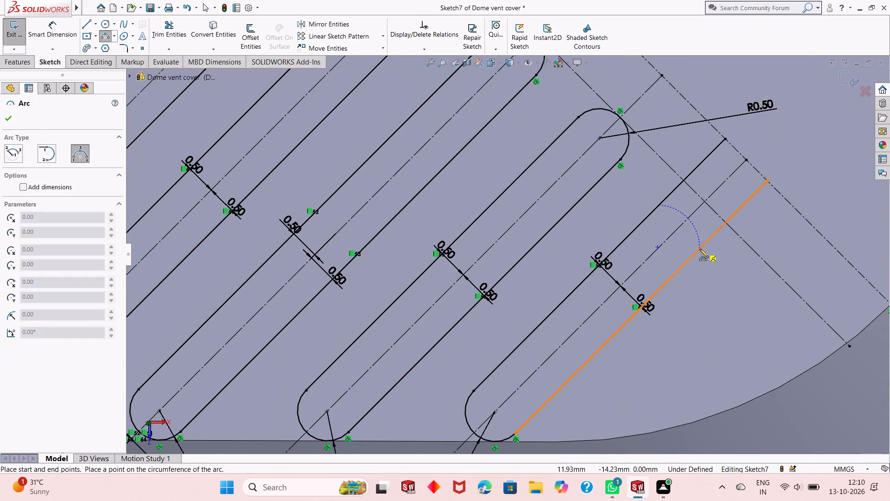
click(699, 249)
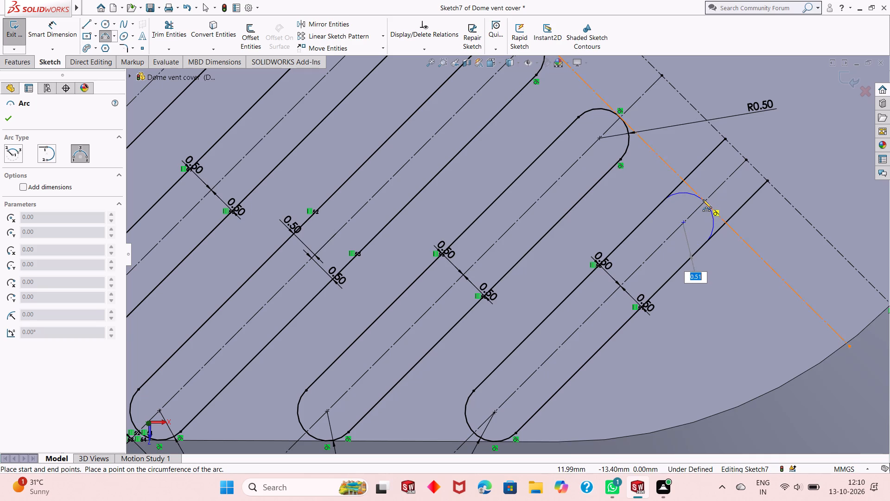
click(703, 199)
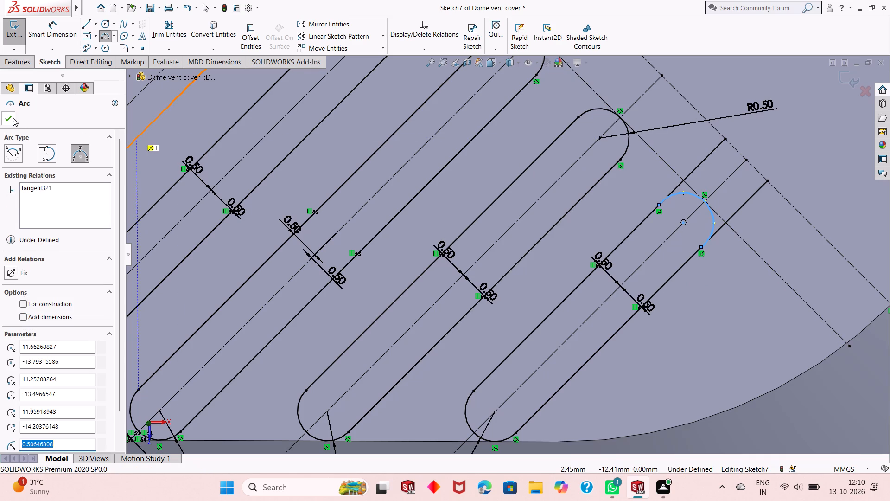
click(13, 118)
Dimension the newest slot's upper end arc with a radius of 0.50 mm.
click(44, 39)
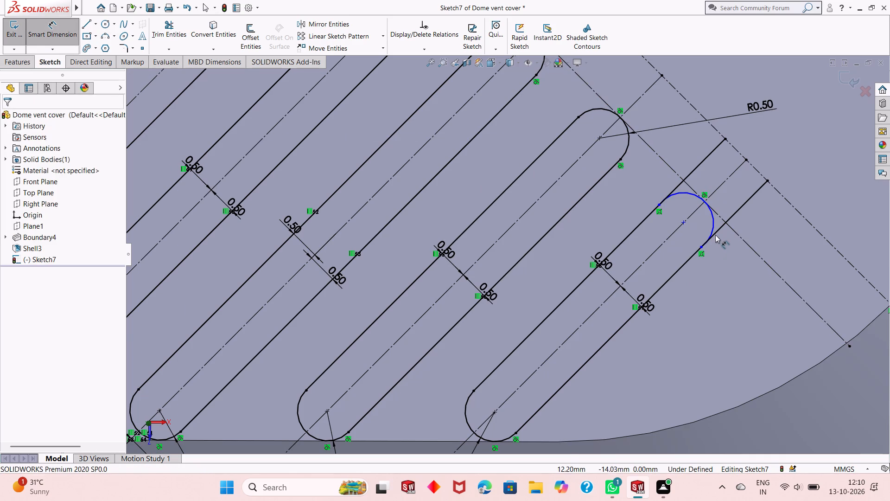
click(712, 226)
click(795, 177)
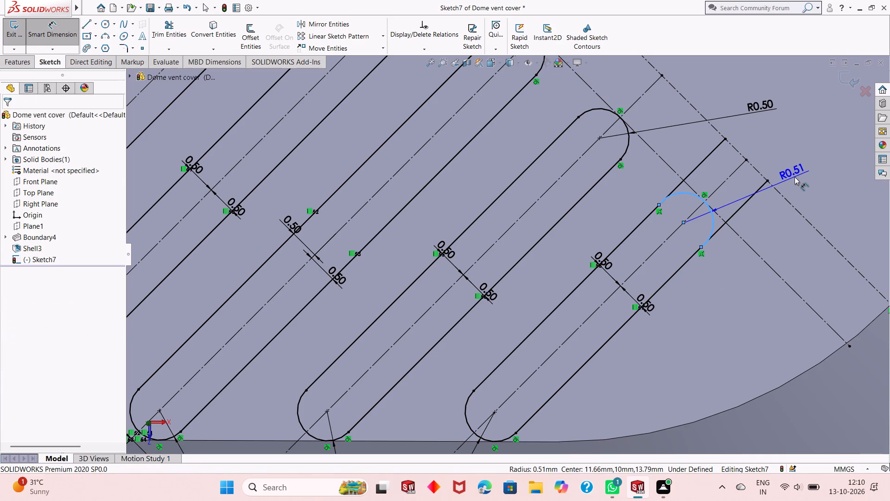
text(.5)
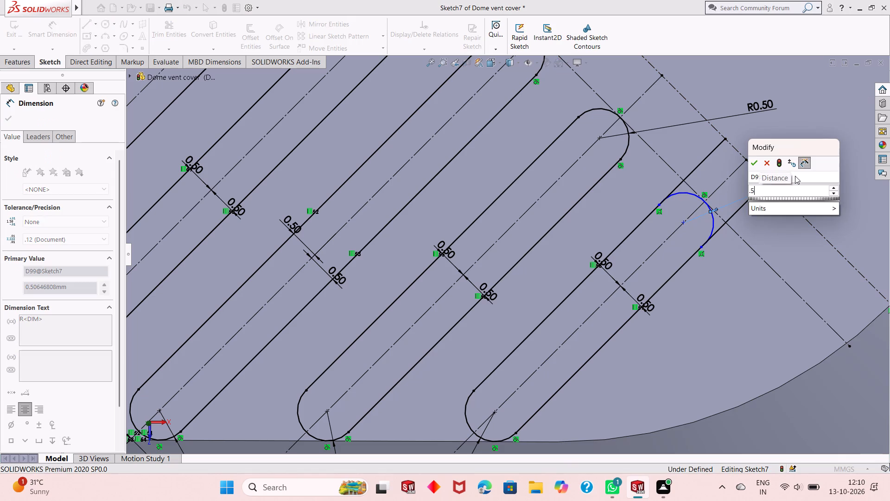
key(Return)
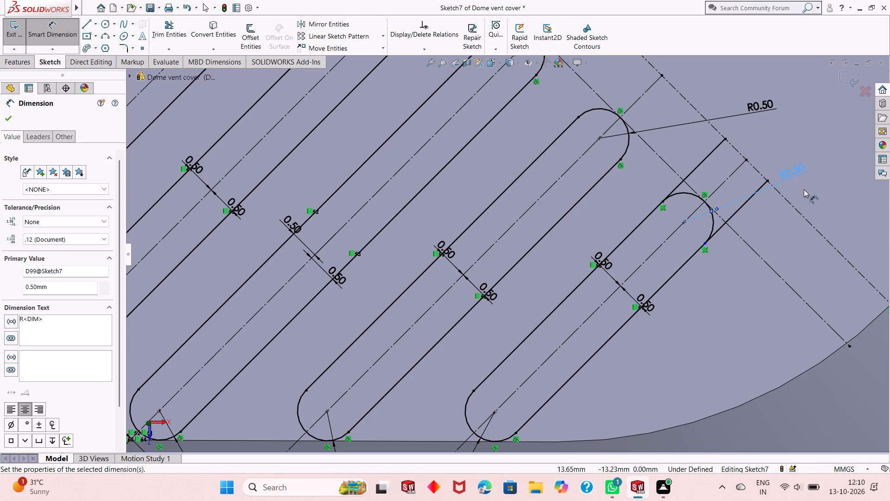
right_click(812, 186)
click(822, 212)
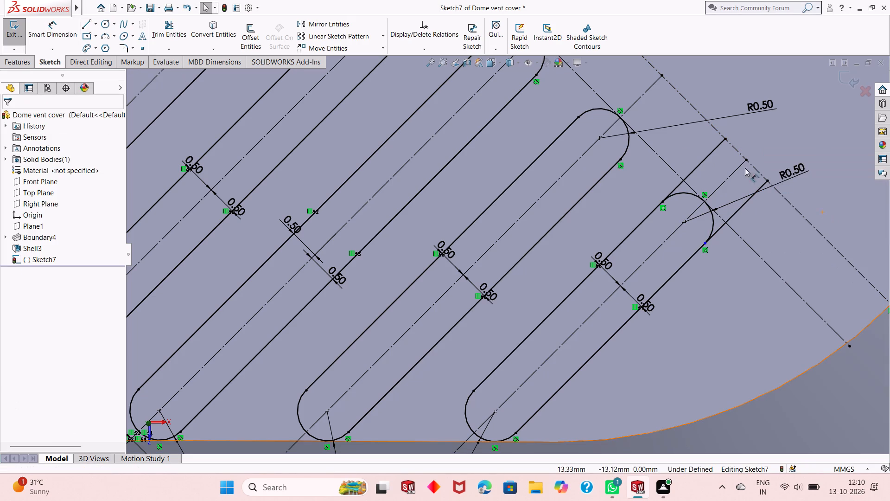
Trim away the newest slot's two side lines where they extend beyond its upper end arc.
click(161, 33)
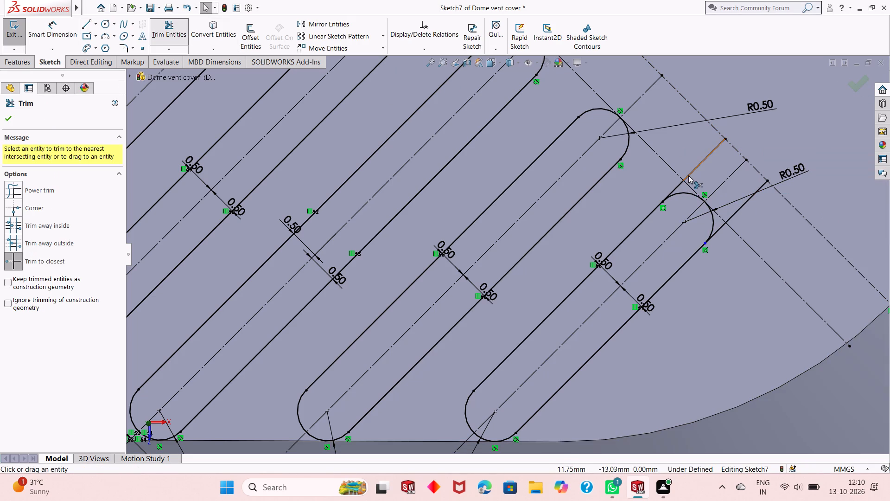
click(688, 175)
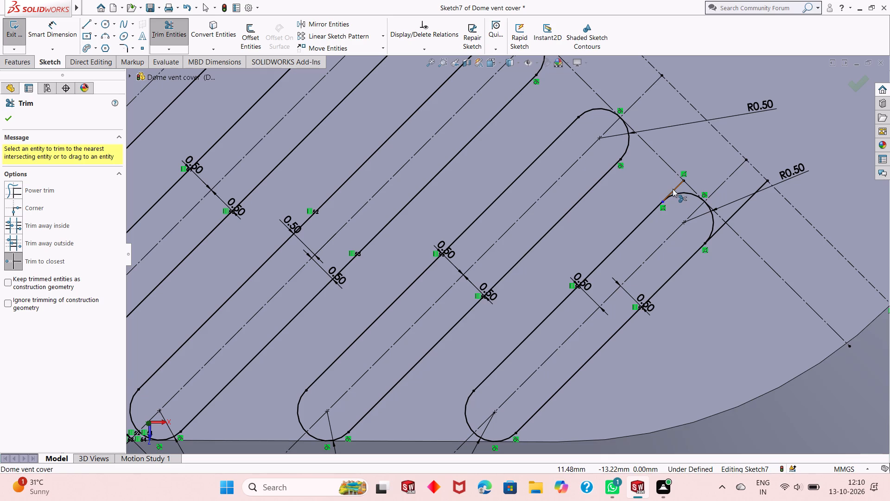
click(674, 190)
click(737, 211)
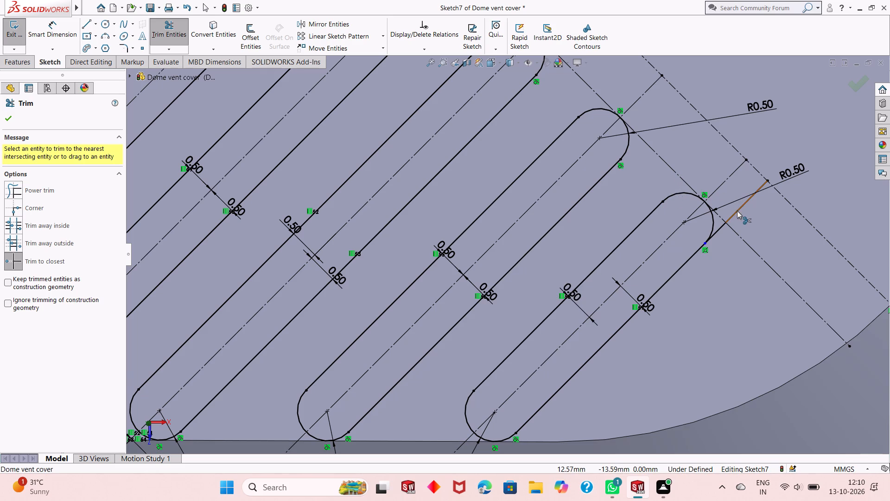
click(719, 228)
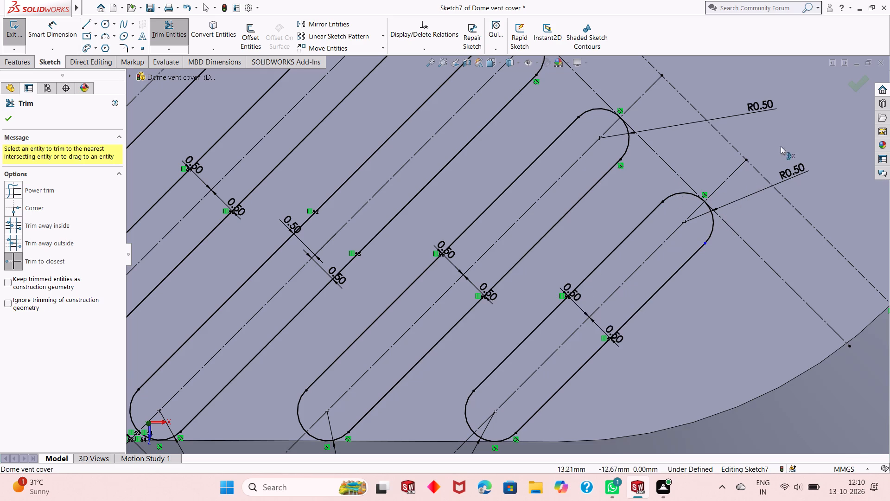
right_click(799, 134)
click(802, 162)
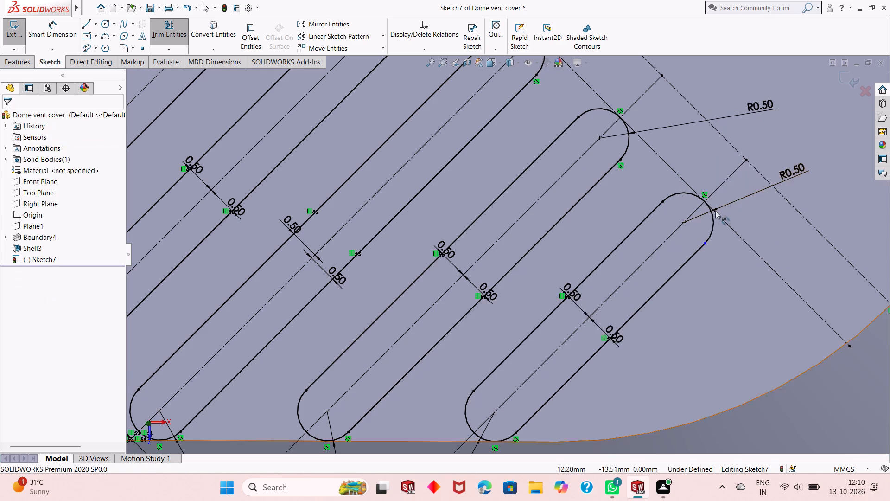
Make the newest slot's upper end arc tangent to the slot's outer side line.
click(712, 221)
ctrl+click(699, 248)
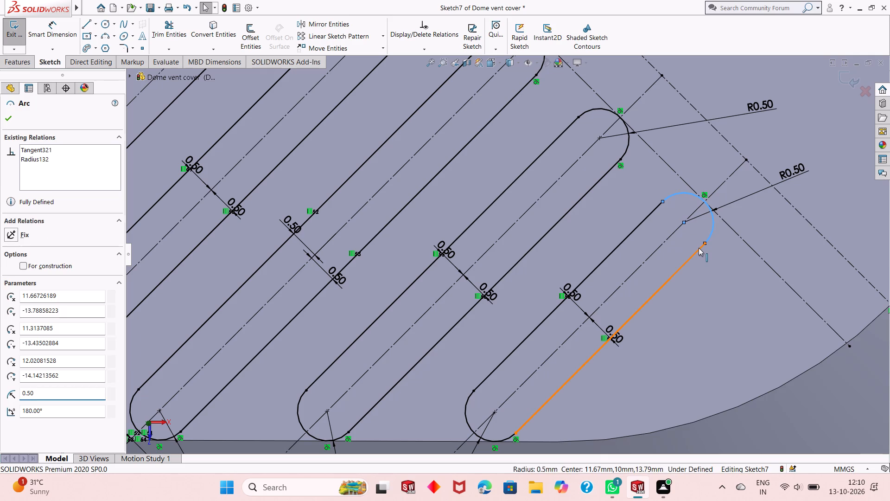
click(726, 206)
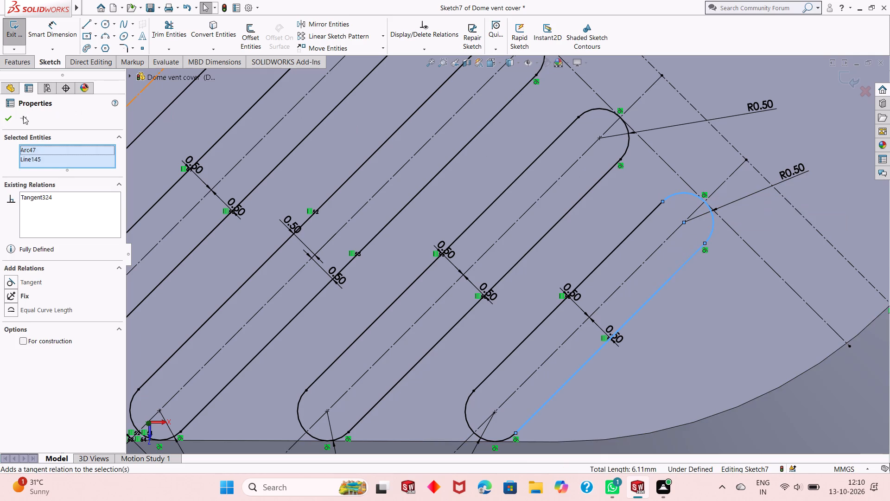
click(7, 120)
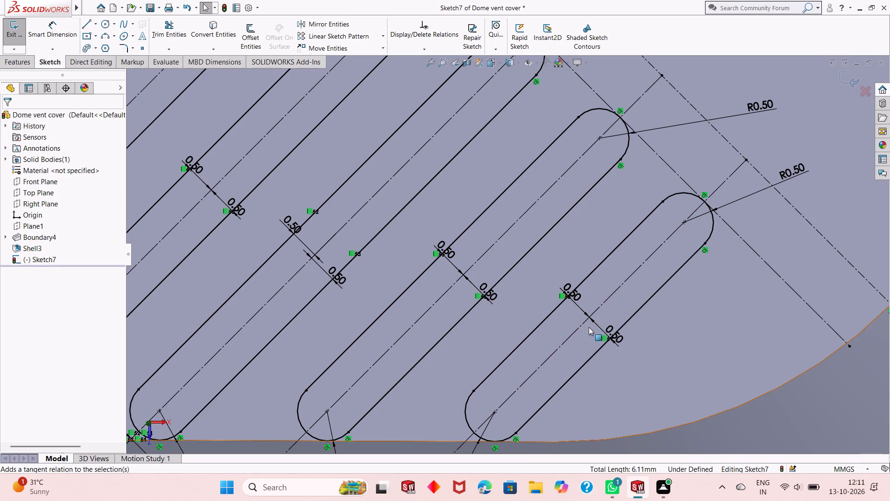
Examine the whole row of slots across the vent cover's face, from the upper corner to the lower rounded corner.
scroll(579, 326, up, 9)
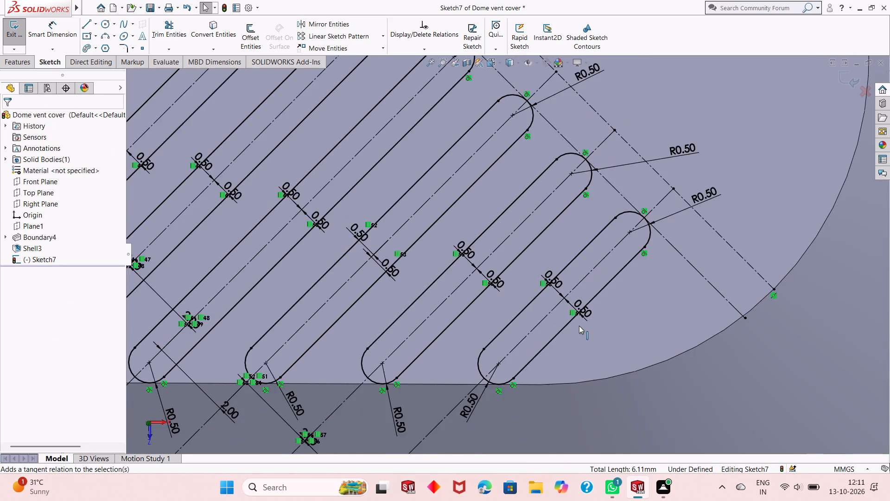
scroll(579, 326, up, 4)
scroll(482, 260, up, 2)
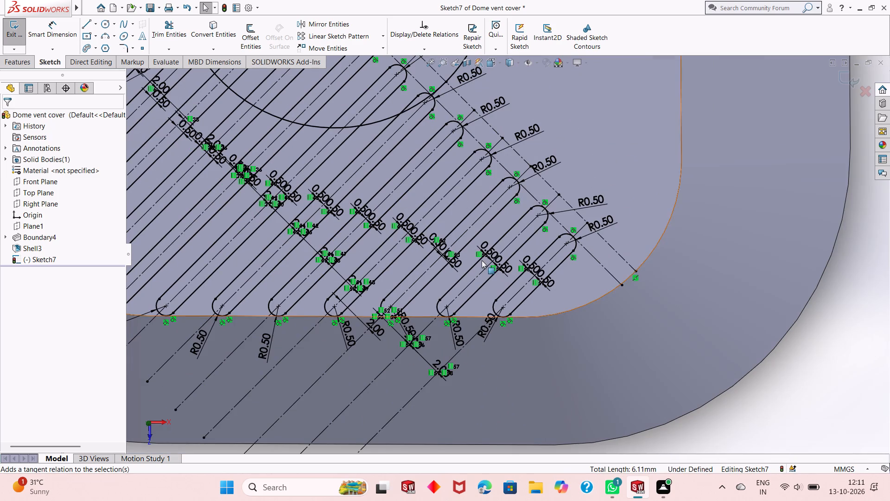
scroll(468, 252, up, 3)
scroll(393, 175, up, 2)
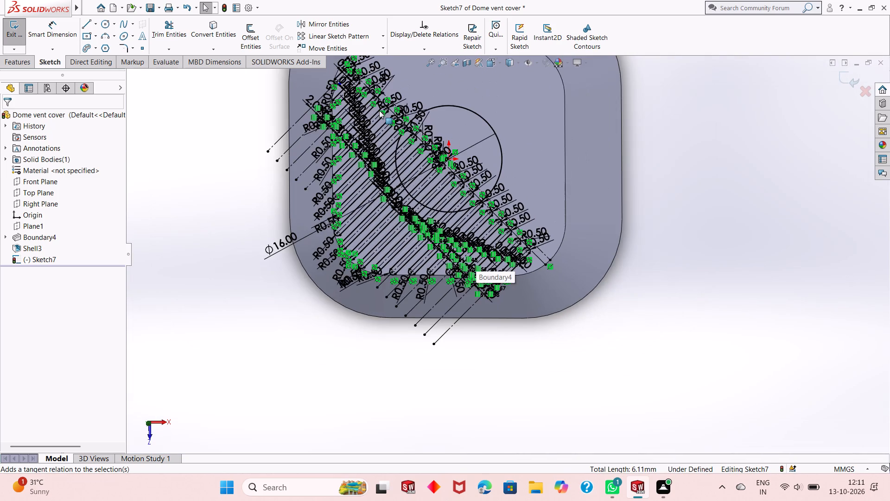
scroll(379, 110, up, 2)
scroll(379, 110, down, 4)
scroll(433, 154, down, 5)
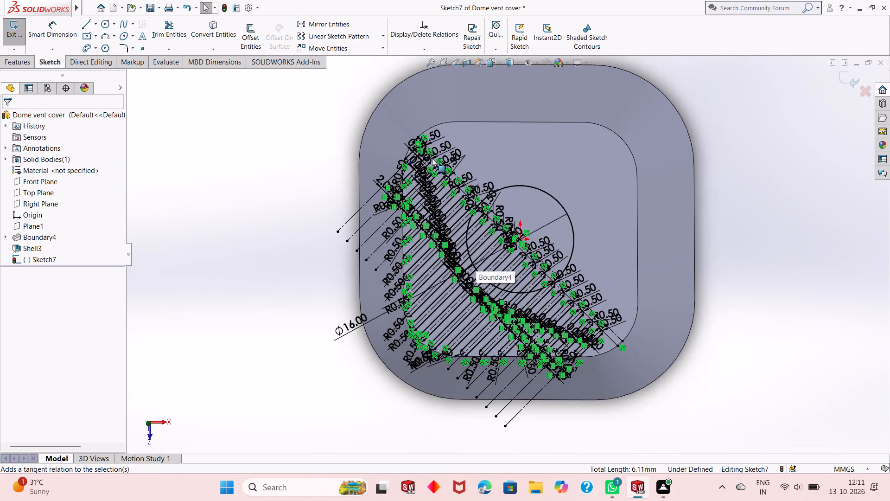
scroll(432, 158, down, 4)
scroll(415, 206, up, 4)
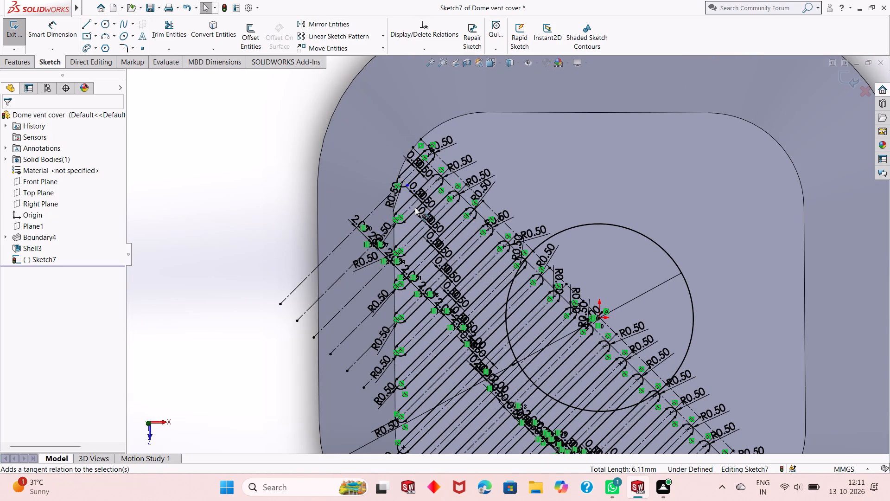
scroll(415, 207, up, 5)
scroll(659, 400, down, 8)
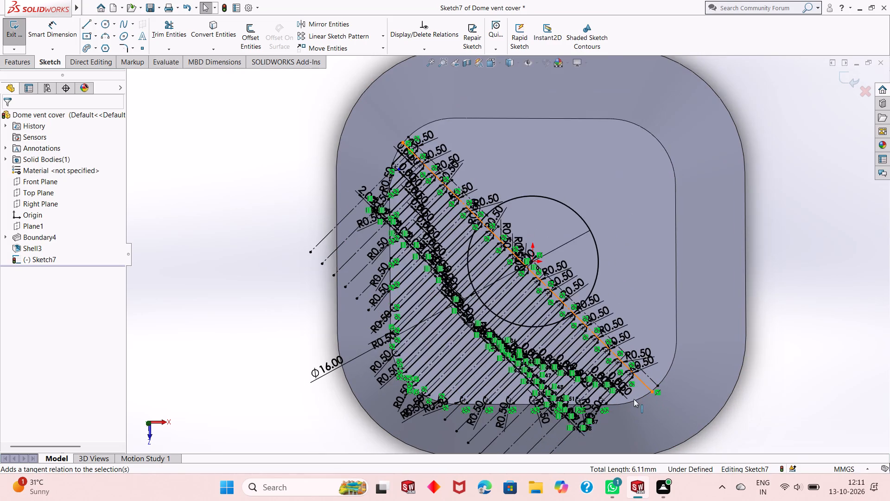
Offset the centerline of the slot nearest the lower rounded corner by 2 mm, one way only, outward toward that corner.
scroll(634, 399, down, 8)
scroll(591, 366, down, 7)
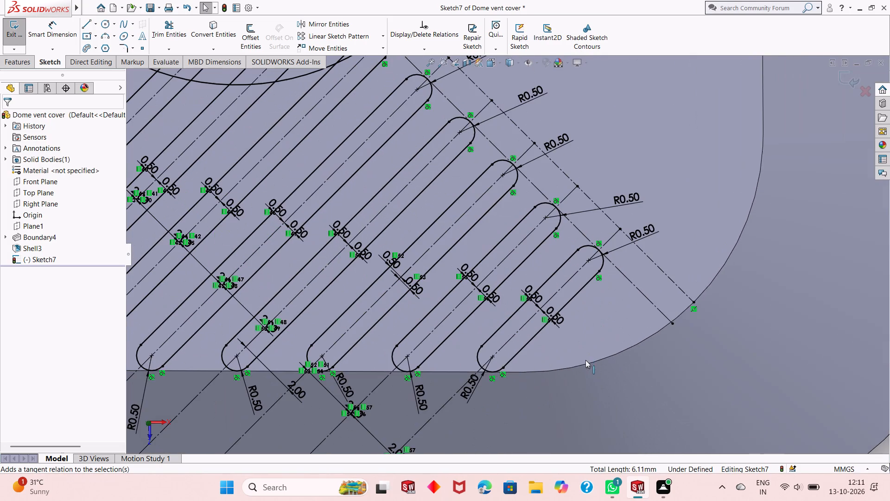
click(527, 322)
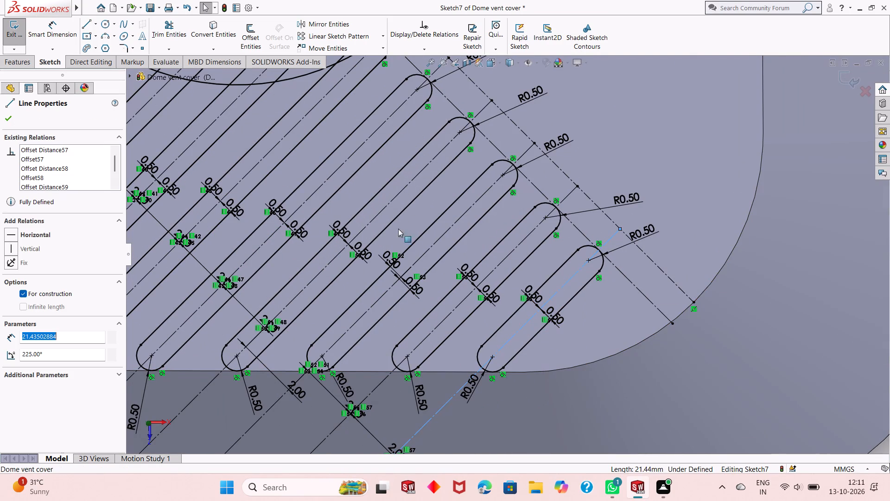
click(247, 41)
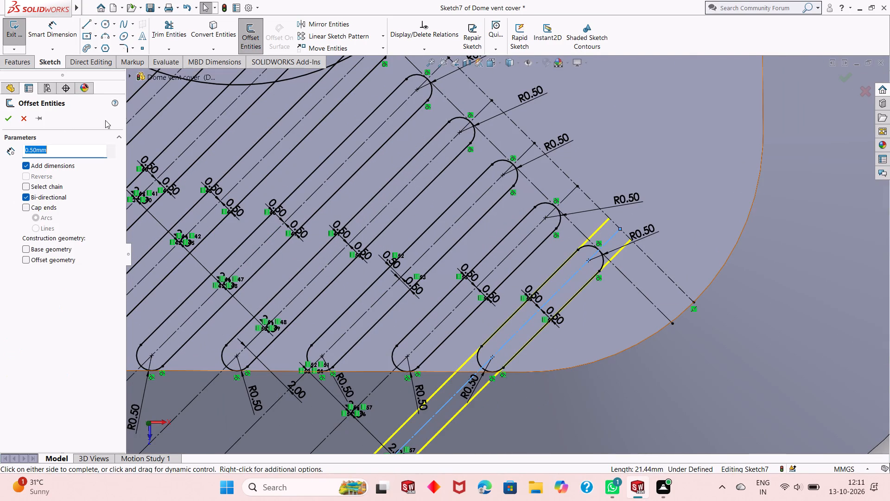
key(2)
key(Return)
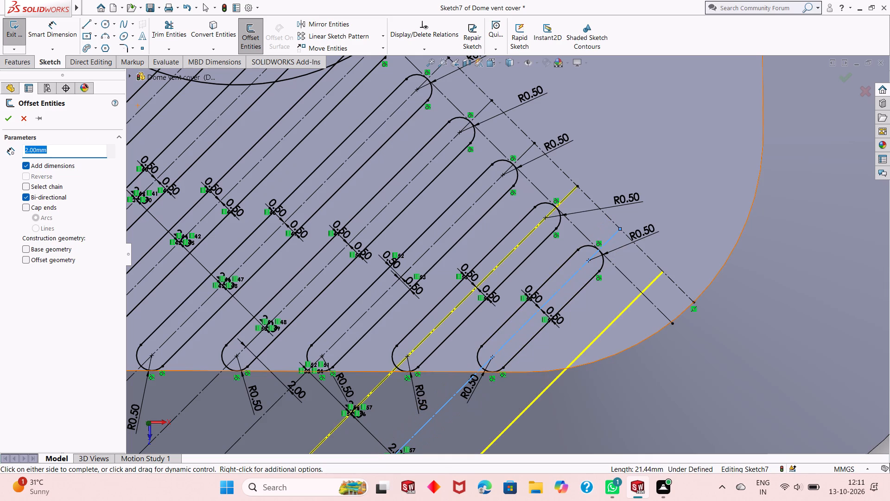
click(33, 179)
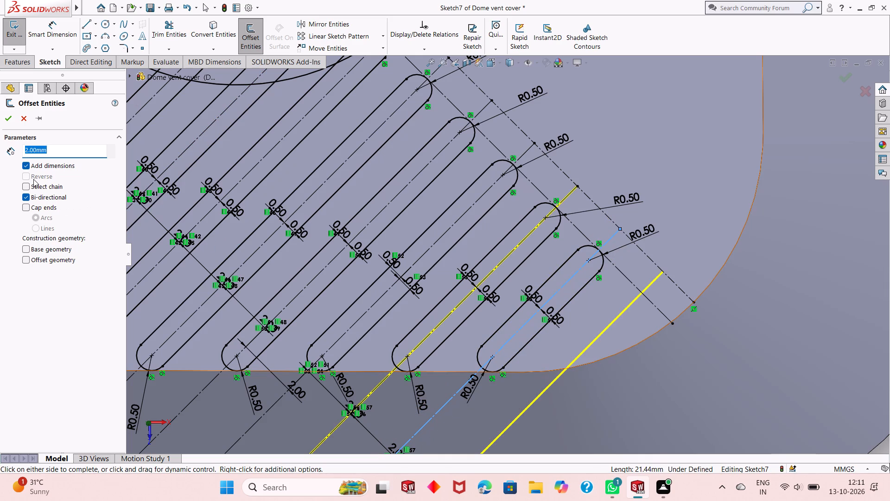
click(31, 193)
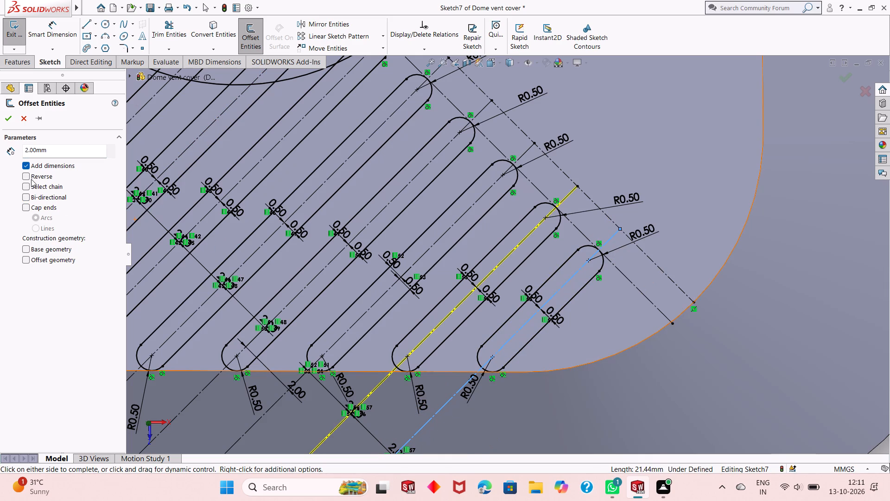
click(31, 179)
middle_drag(625, 251, 630, 288)
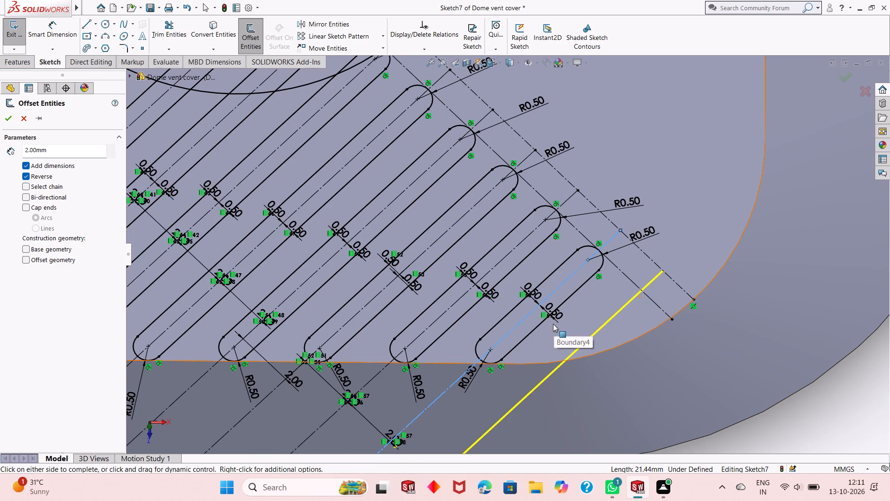
middle_drag(622, 364, 623, 298)
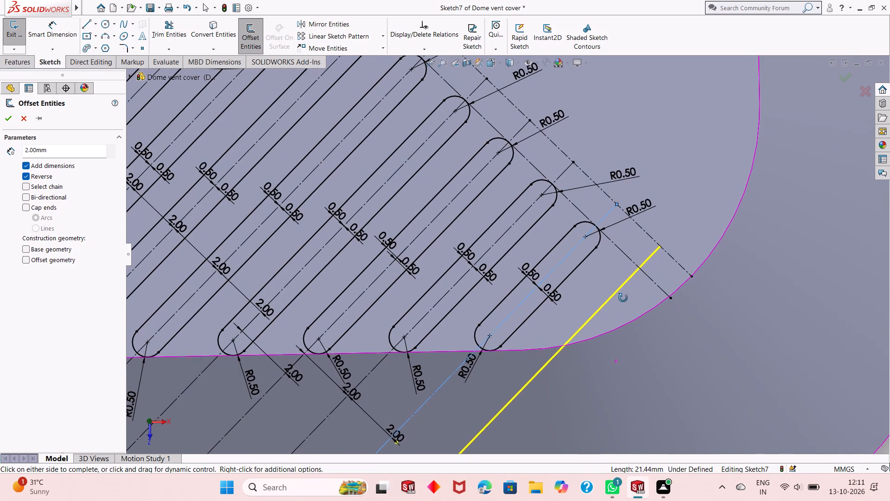
middle_drag(623, 298, 623, 297)
scroll(614, 318, up, 2)
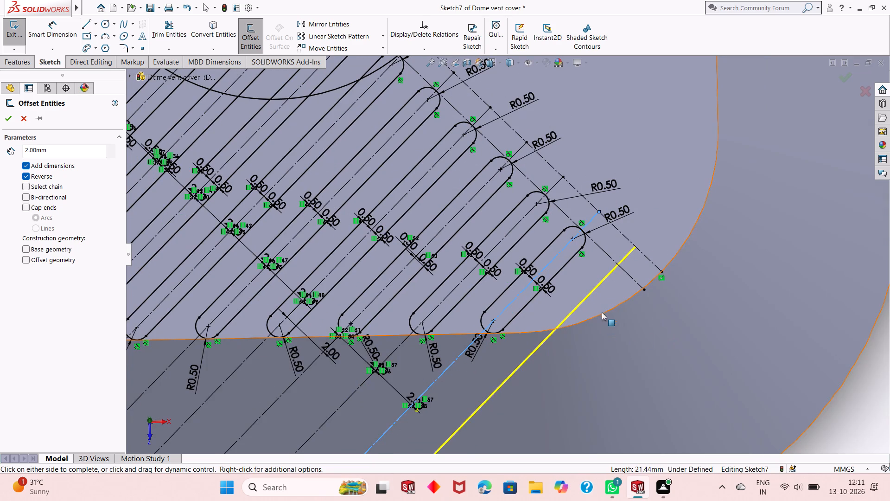
middle_drag(602, 309, 602, 345)
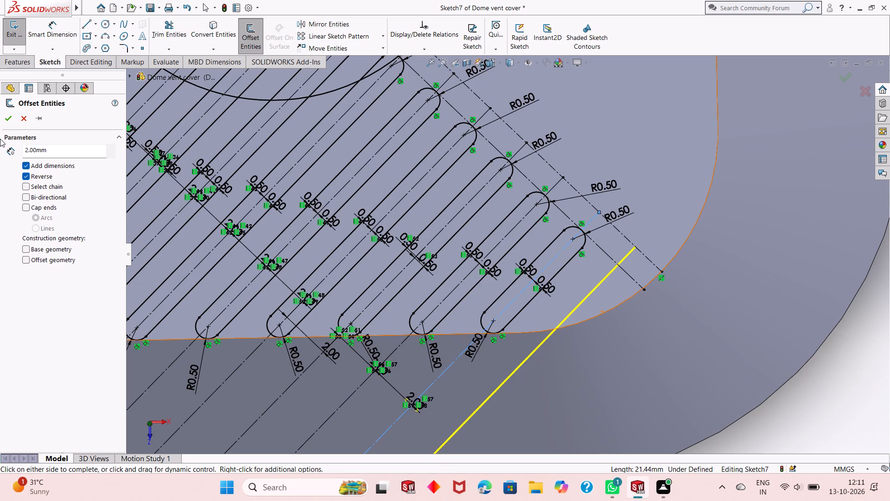
click(6, 118)
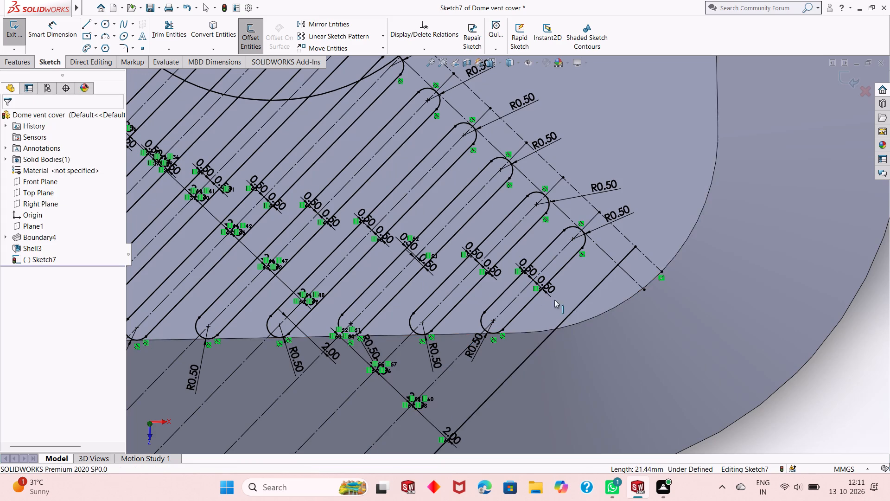
Offset the new diagonal line by 0.5 mm in both directions to form the next slot's side lines.
click(578, 306)
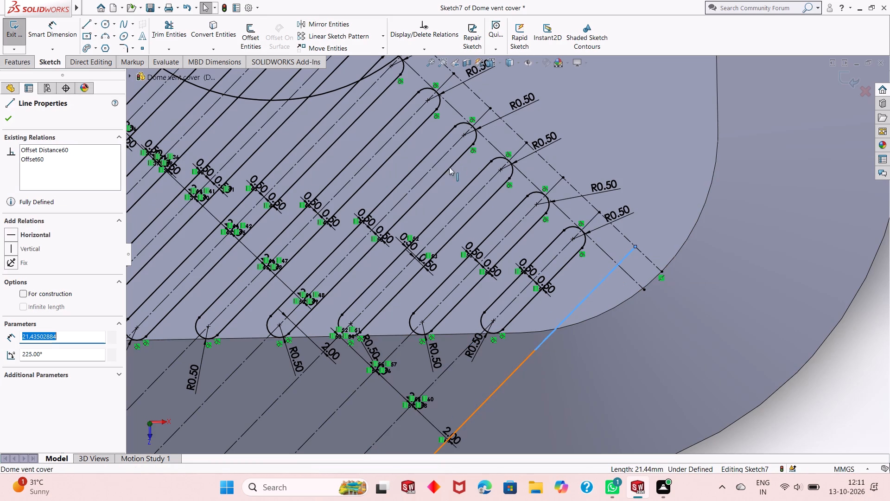
click(251, 39)
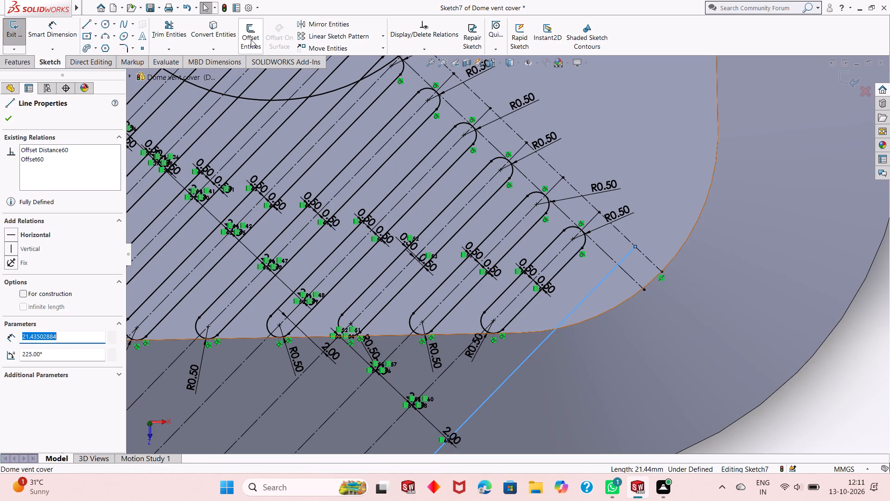
text(.5)
key(Return)
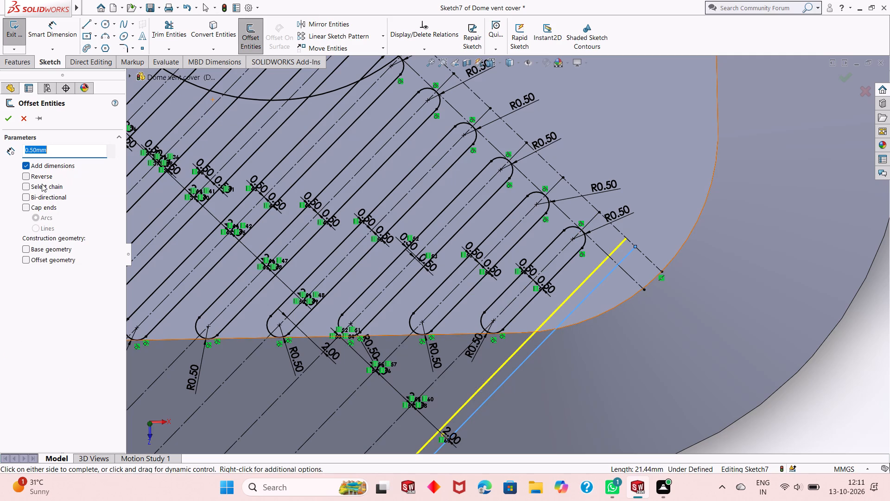
click(36, 196)
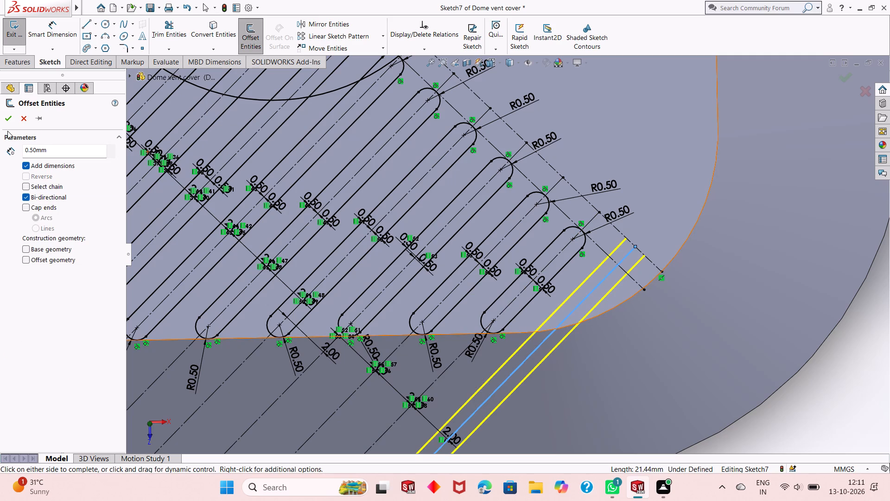
click(9, 117)
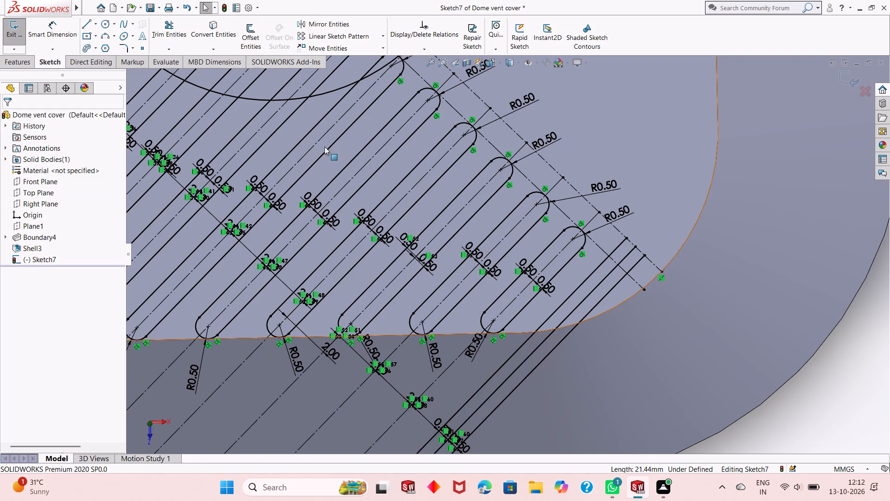
Convert the middle line between the new slot's two side lines to construction geometry.
click(551, 333)
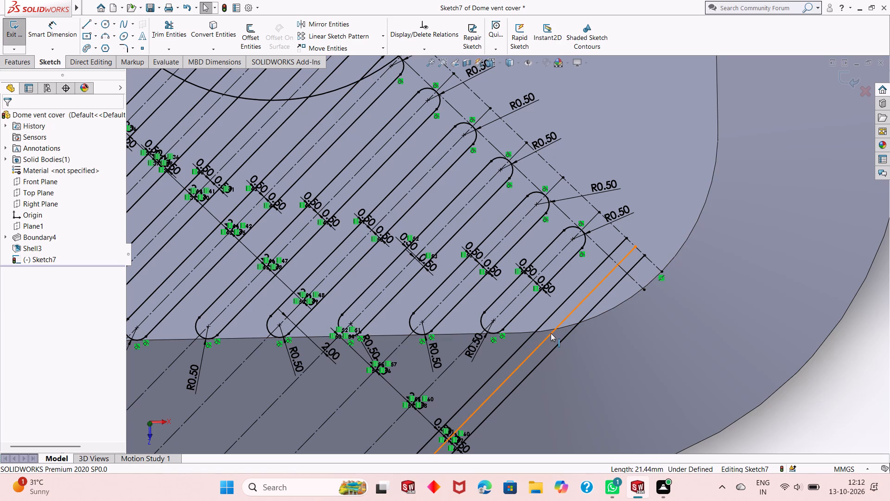
click(590, 307)
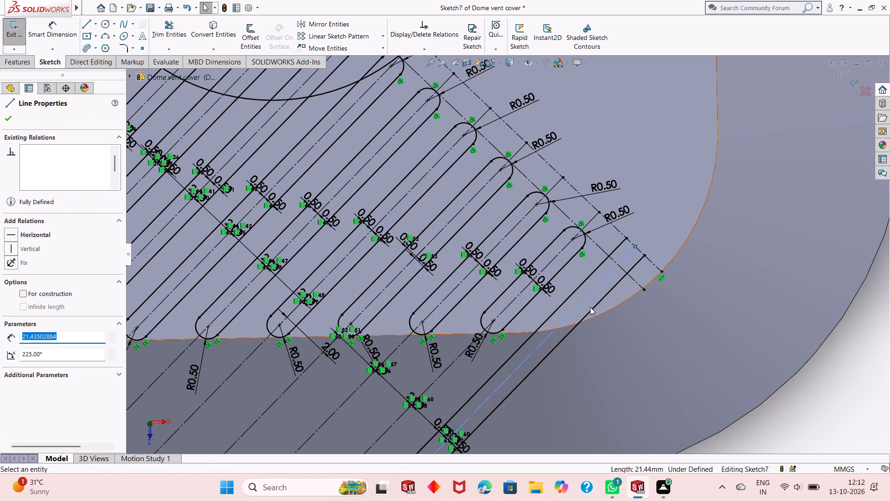
click(812, 403)
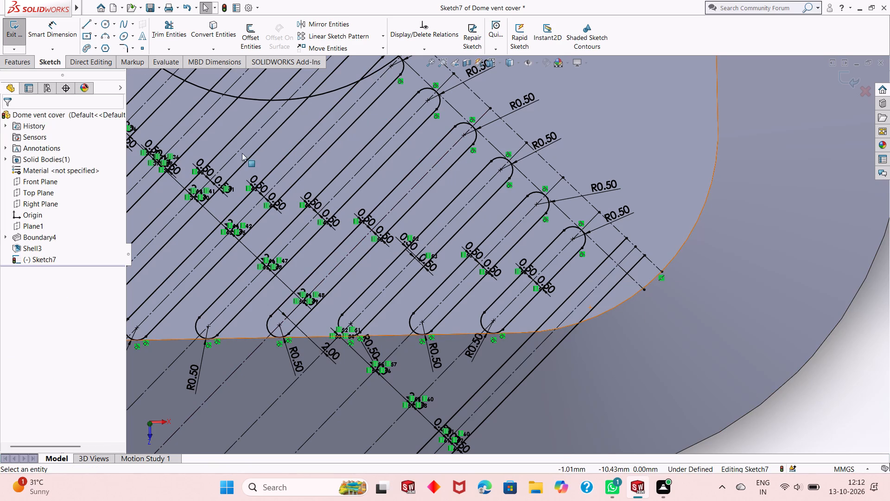
Draw a three-point arc with a 0.5 mm radius at the new slot's lower end, near the face's rounded corner.
click(108, 37)
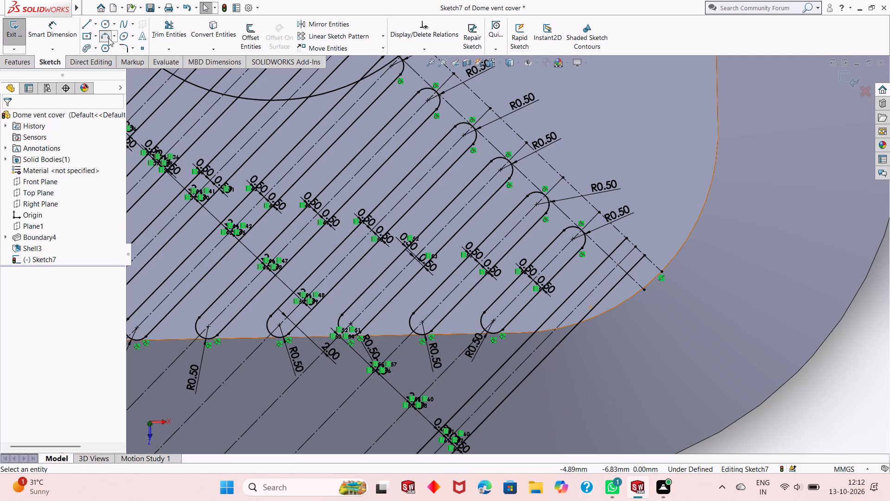
scroll(560, 324, down, 4)
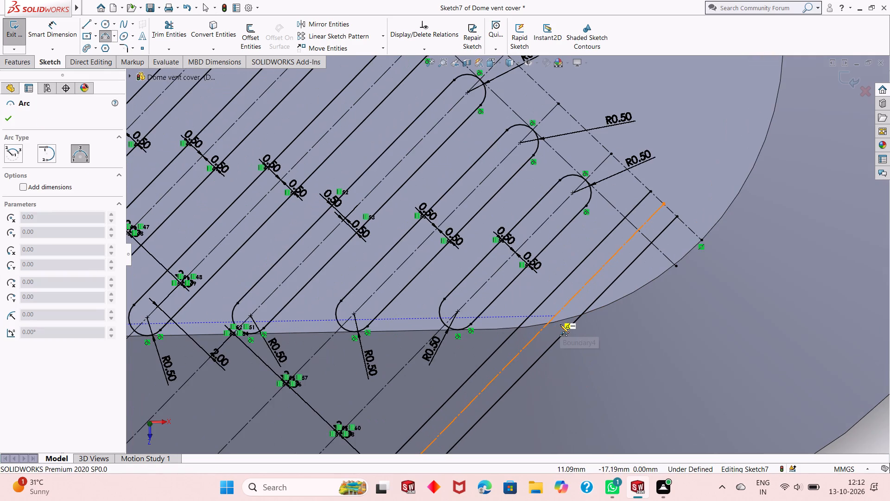
click(544, 301)
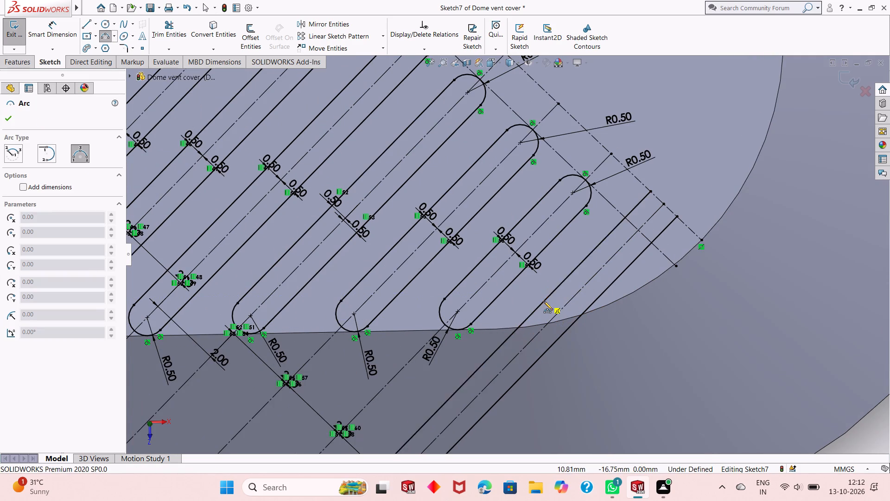
click(595, 300)
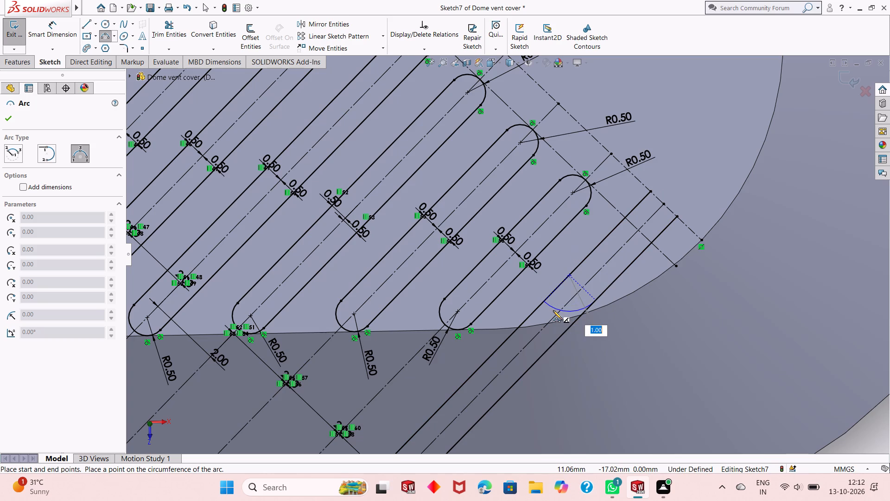
text(.5)
key(Return)
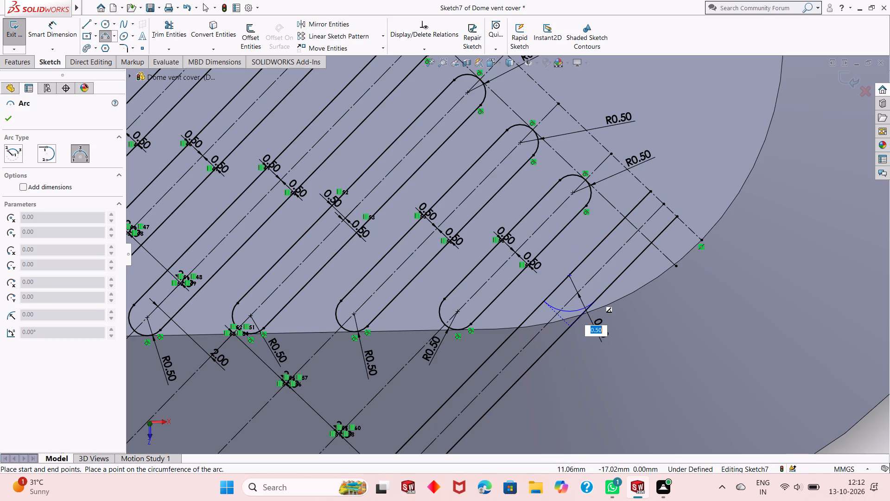
right_click(505, 298)
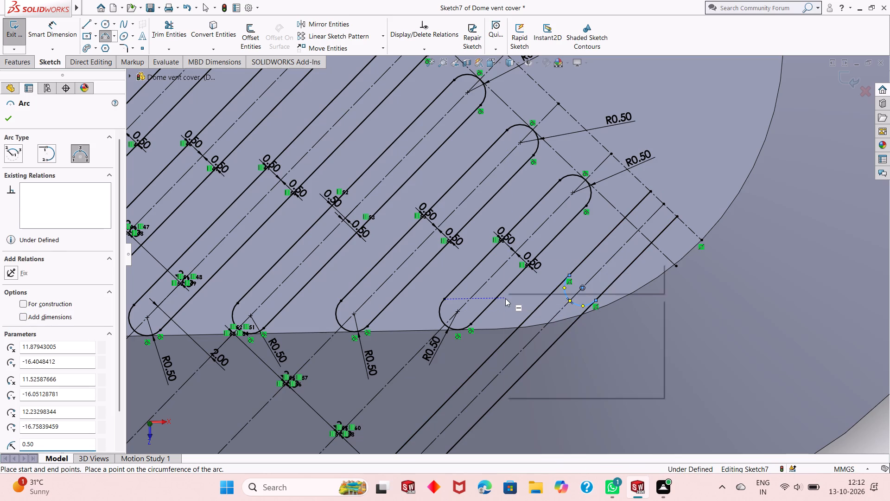
click(513, 305)
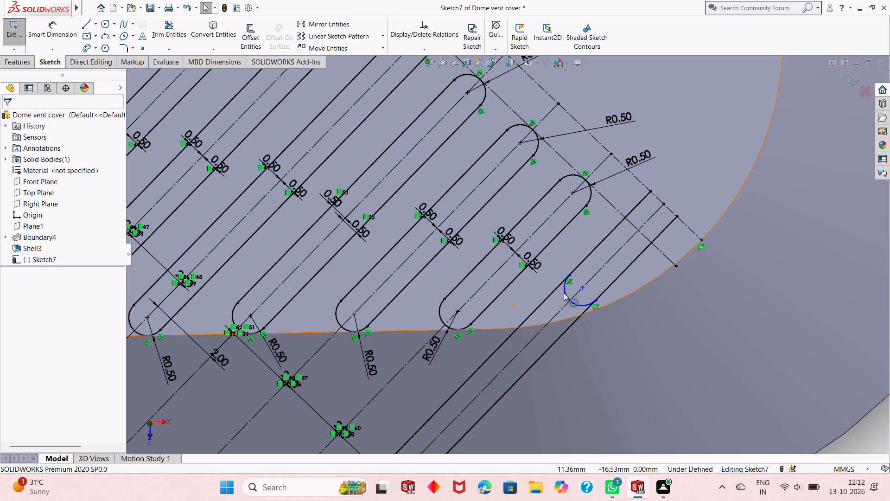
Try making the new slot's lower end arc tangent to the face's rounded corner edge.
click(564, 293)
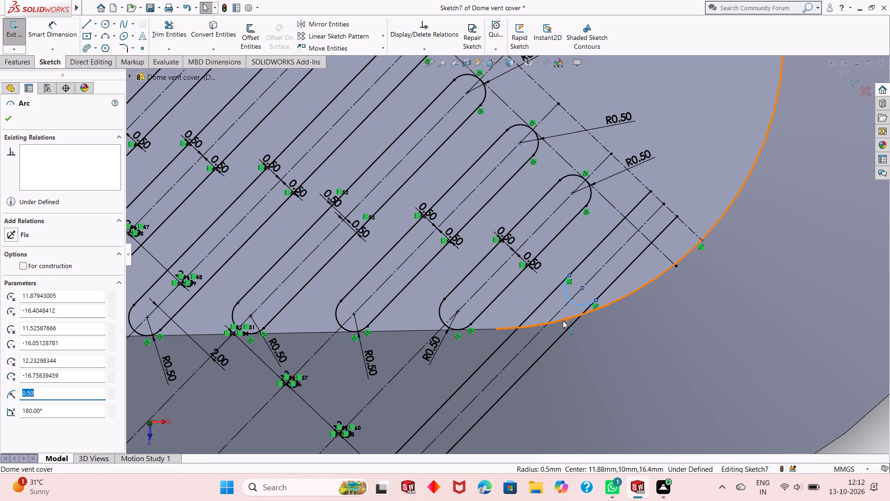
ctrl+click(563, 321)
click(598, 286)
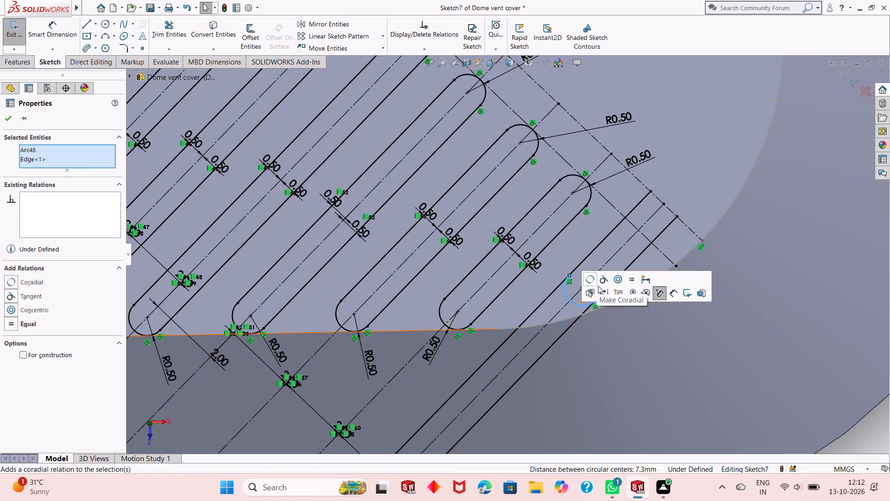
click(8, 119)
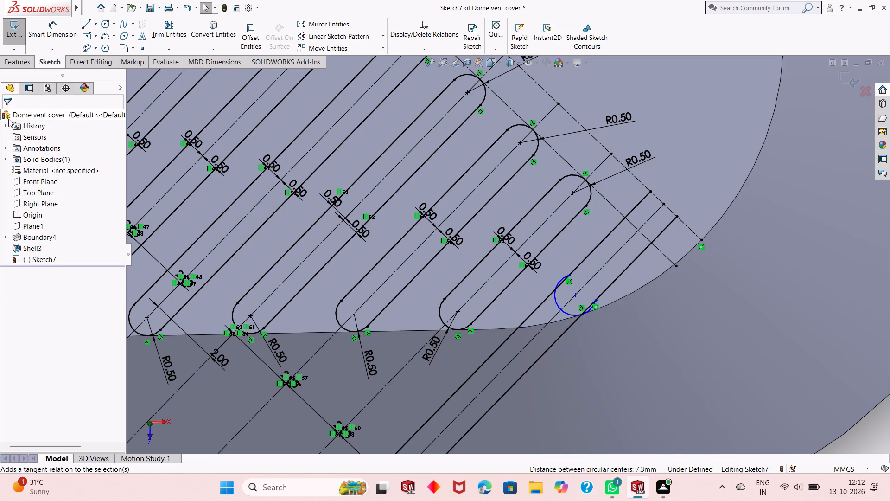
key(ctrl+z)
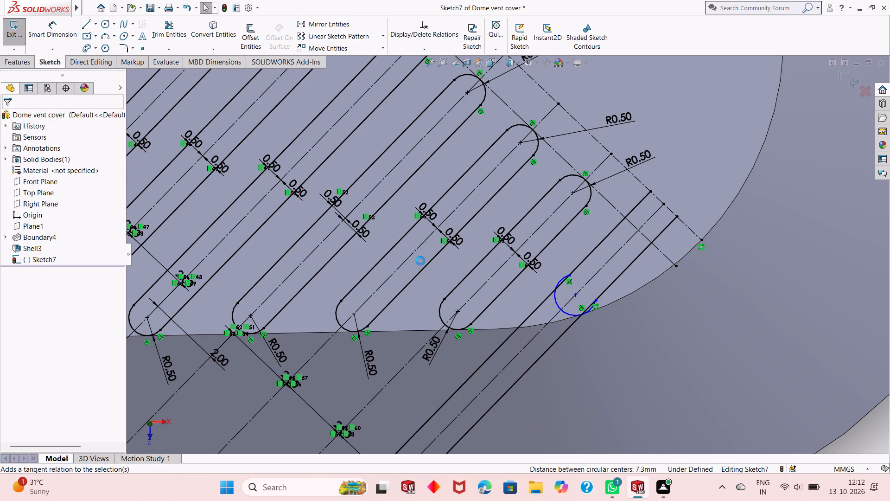
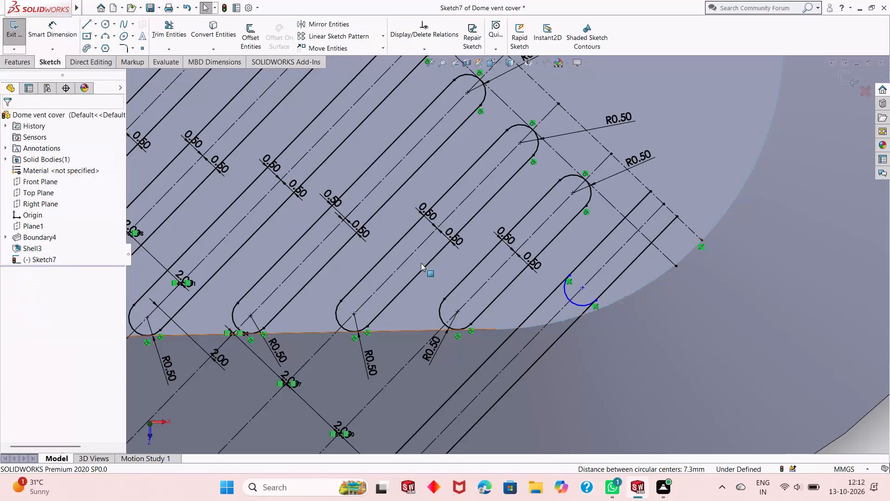
Undo the last slot's lower end arc and redraw it as a three-point arc with 0.5 mm radius between its side lines.
key(ctrl+z)
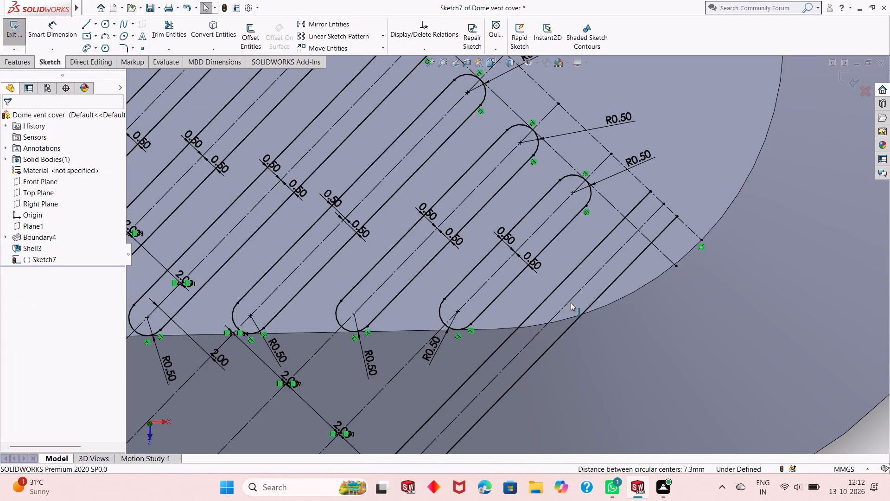
click(104, 39)
click(546, 300)
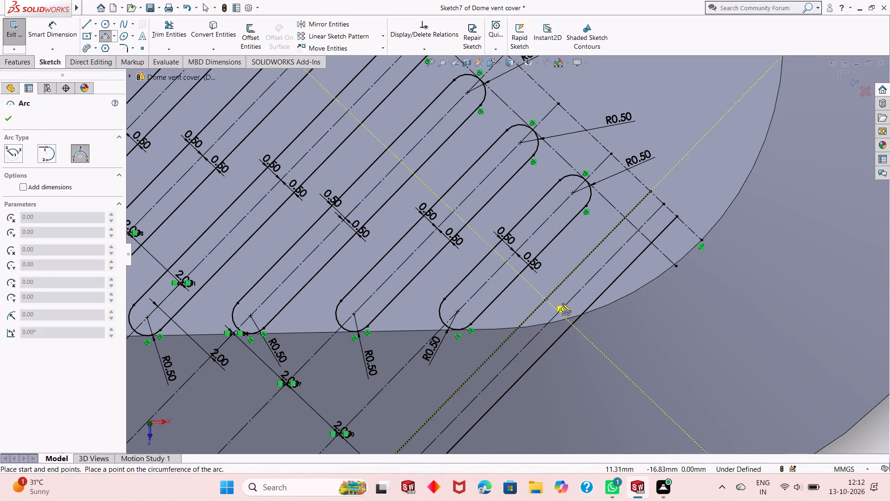
click(594, 302)
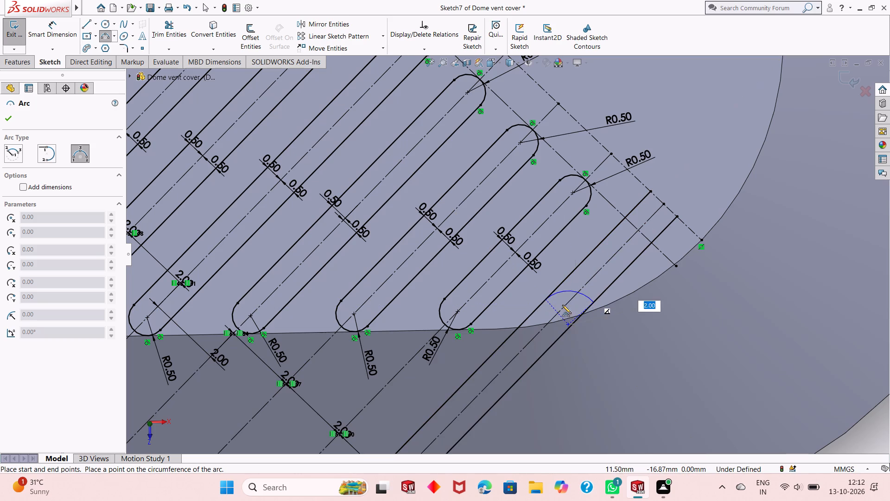
text(.5)
key(Return)
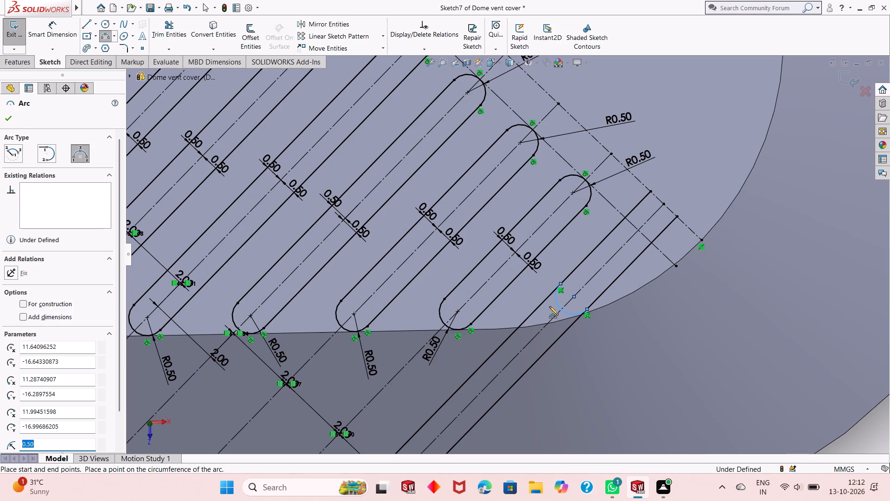
right_click(591, 361)
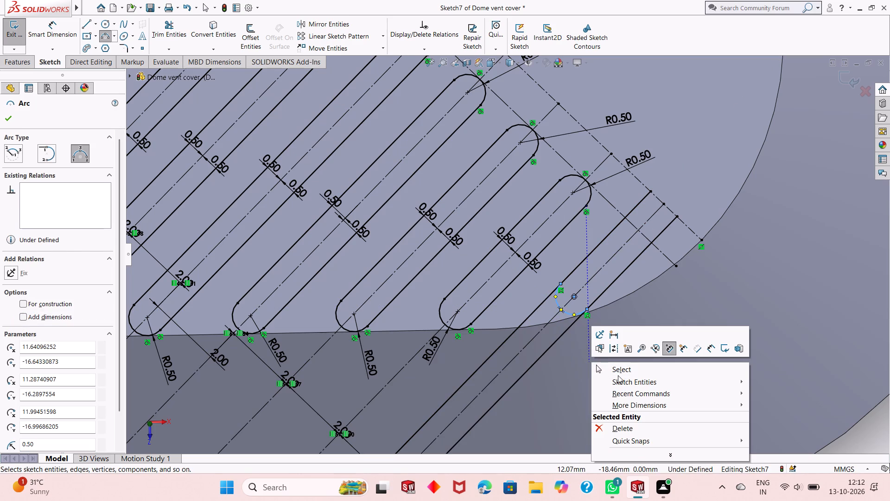
click(618, 373)
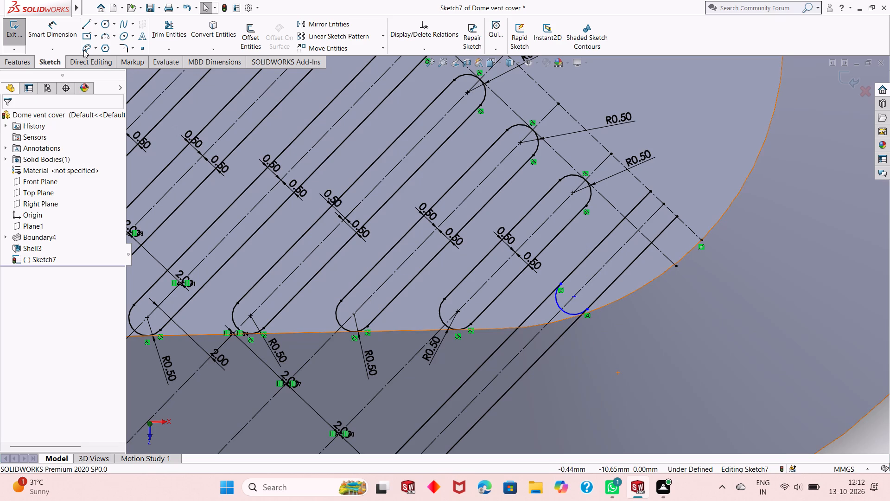
Dimension the redrawn lower end arc with a 0.5 mm radius.
click(66, 38)
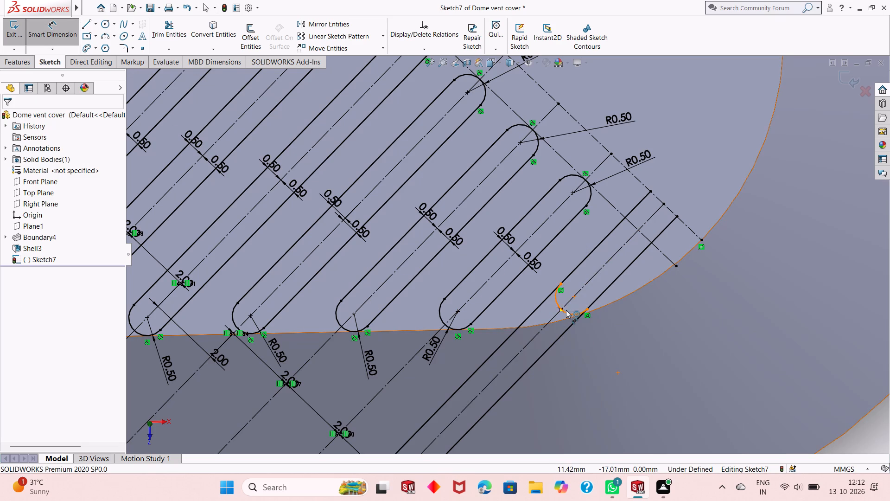
click(567, 310)
click(571, 316)
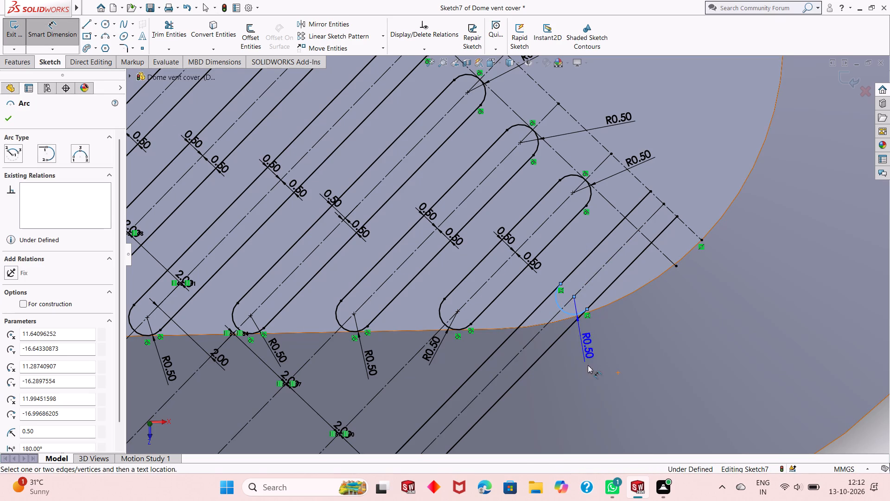
click(589, 368)
key(Return)
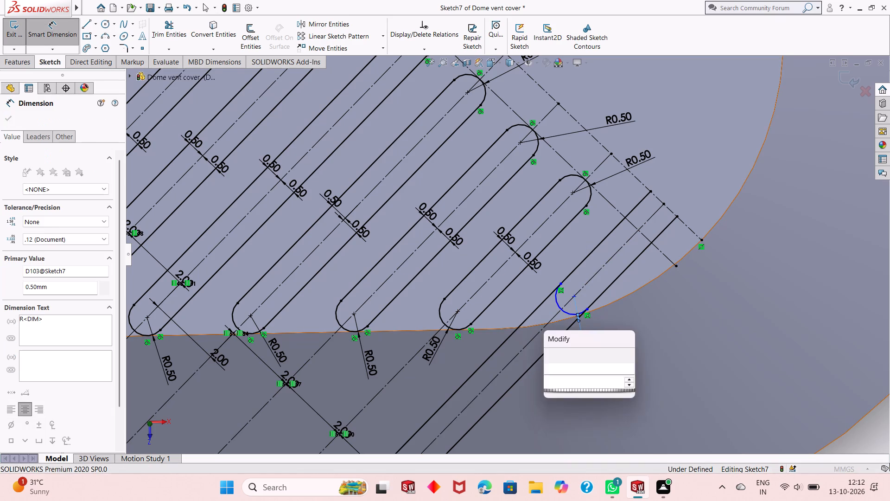
right_click(642, 343)
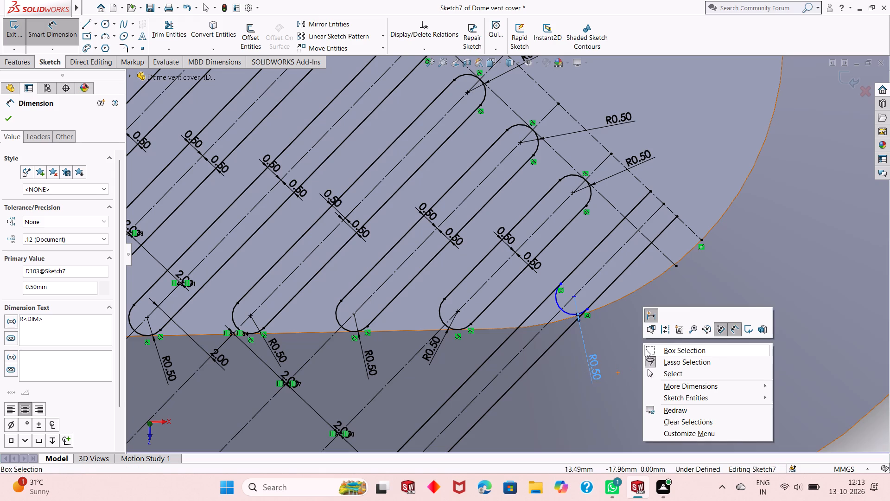
click(648, 374)
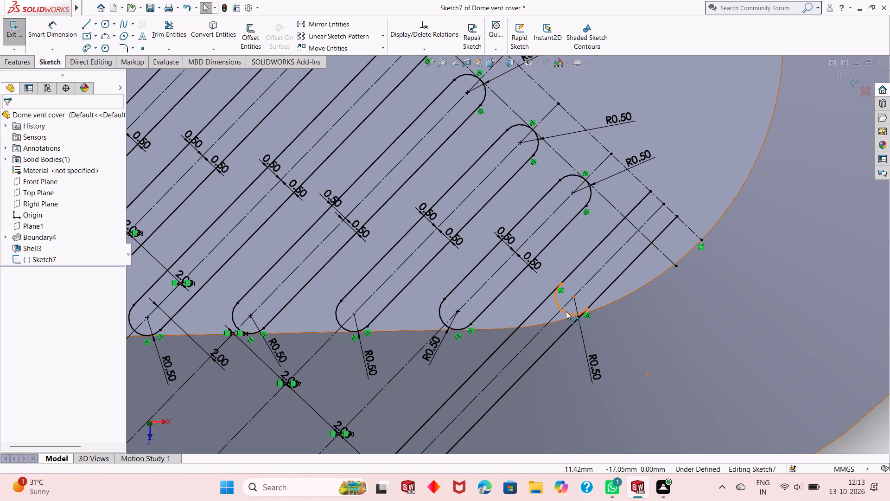
Make the lower end arc tangent to the face's rounded corner edge.
click(566, 311)
ctrl+click(559, 320)
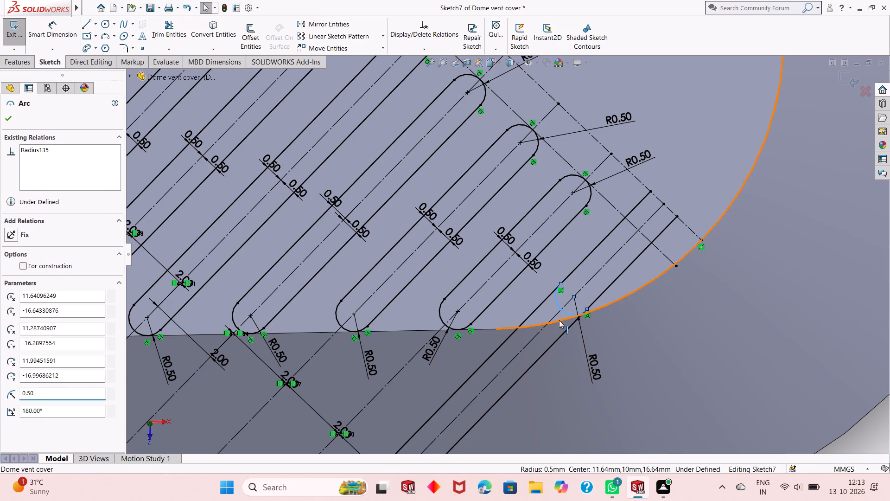
click(597, 285)
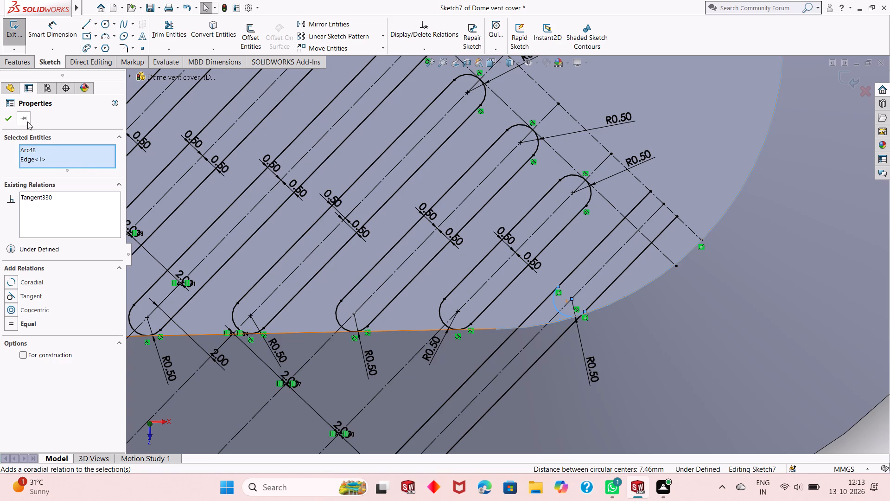
click(5, 121)
Trim the slot's two side lines where they extend below the lower end arc.
click(168, 36)
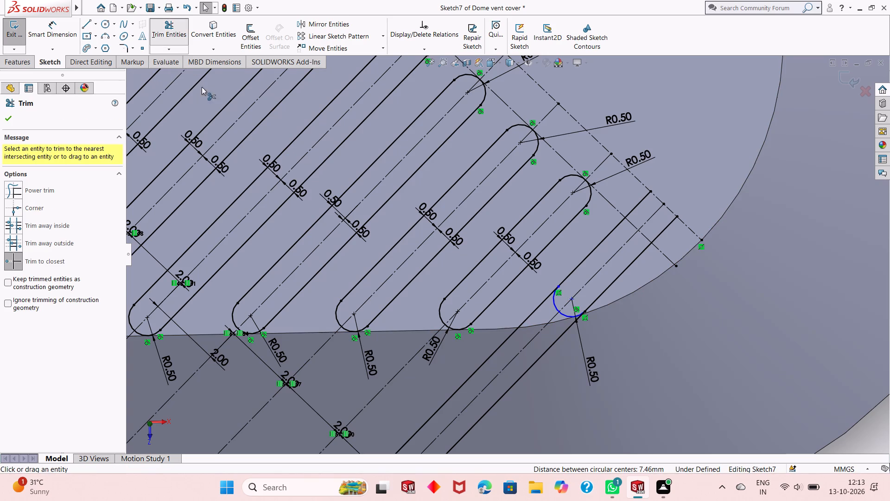
click(464, 383)
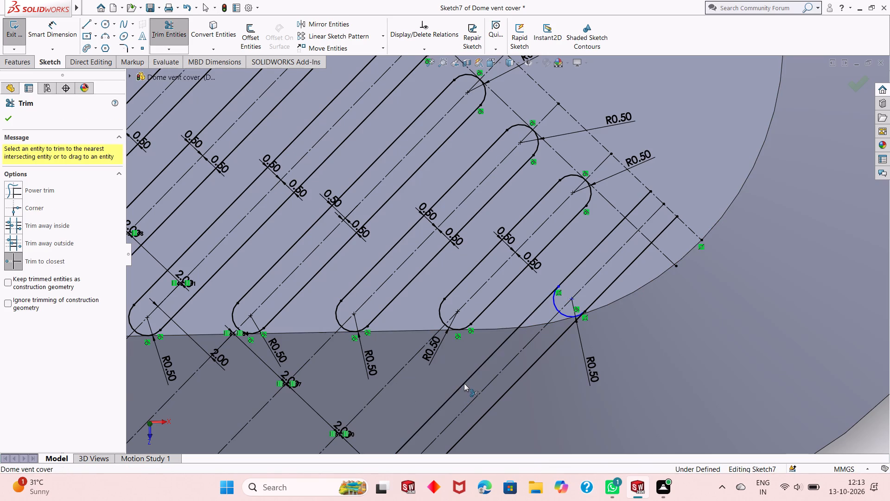
click(509, 392)
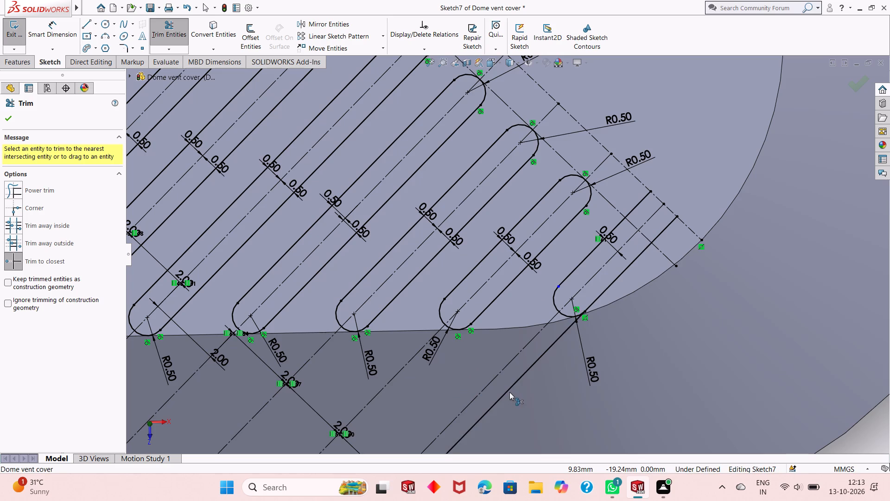
right_click(639, 344)
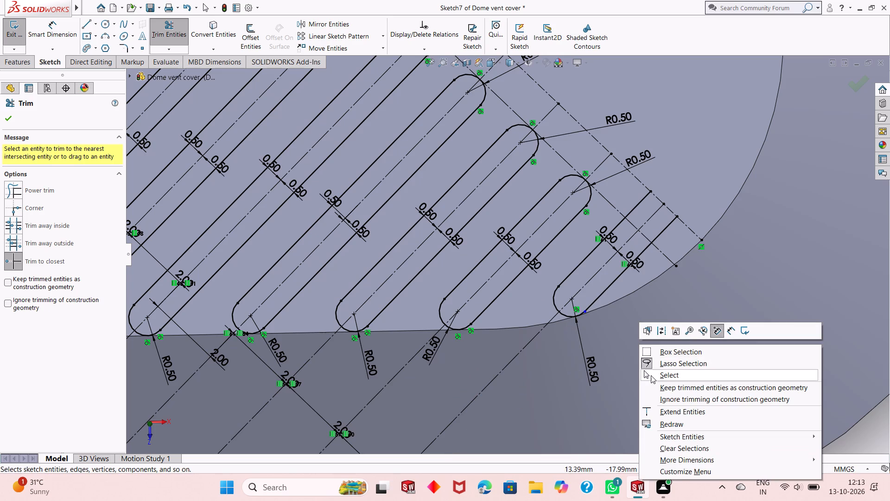
click(651, 375)
Make the lower end arc tangent to the slot's outer side line, nearest the face's corner.
scroll(600, 306, down, 2)
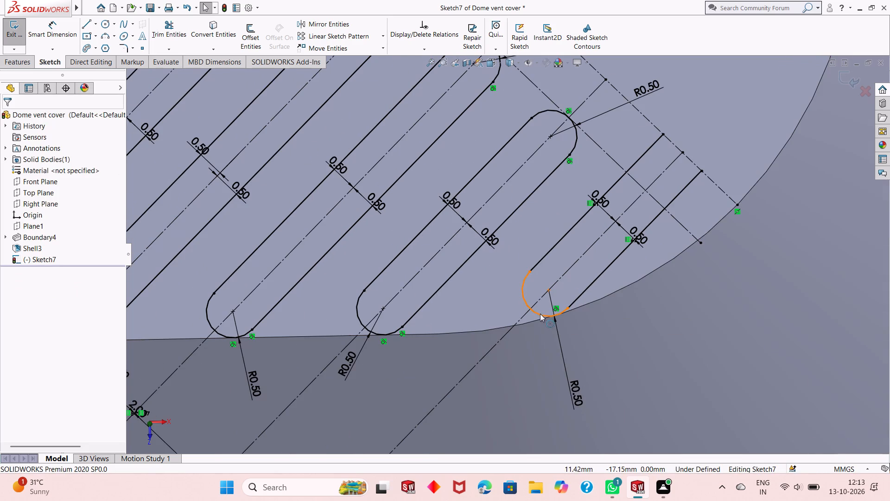
click(540, 314)
ctrl+click(577, 298)
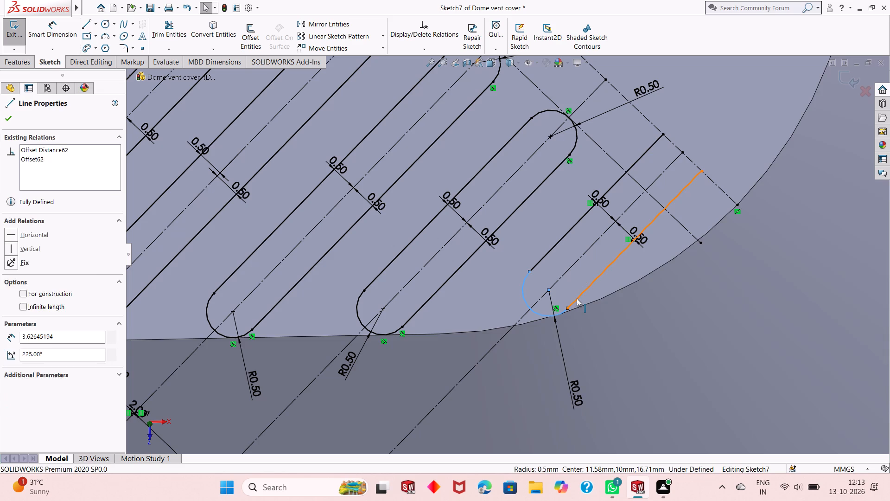
click(604, 255)
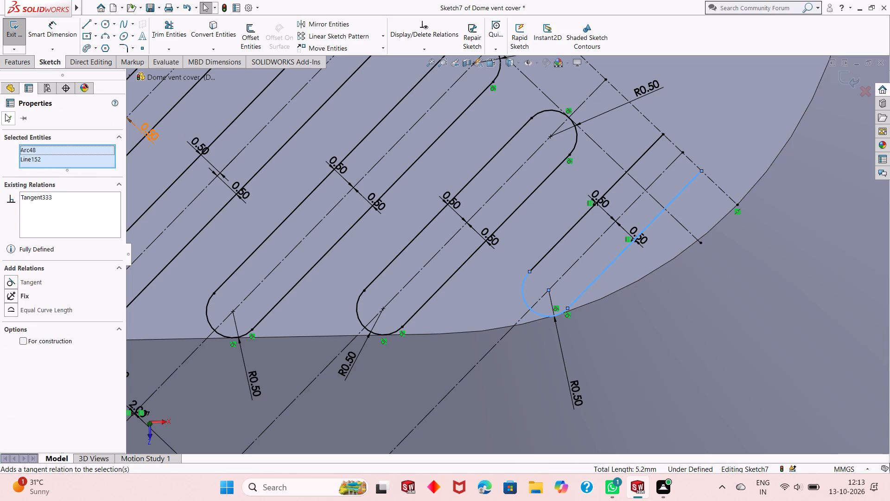
click(5, 115)
Draw a three-point arc with 0.5 mm radius across the slot's upper end, tangent to the diagonal construction line that limits the slots.
click(102, 41)
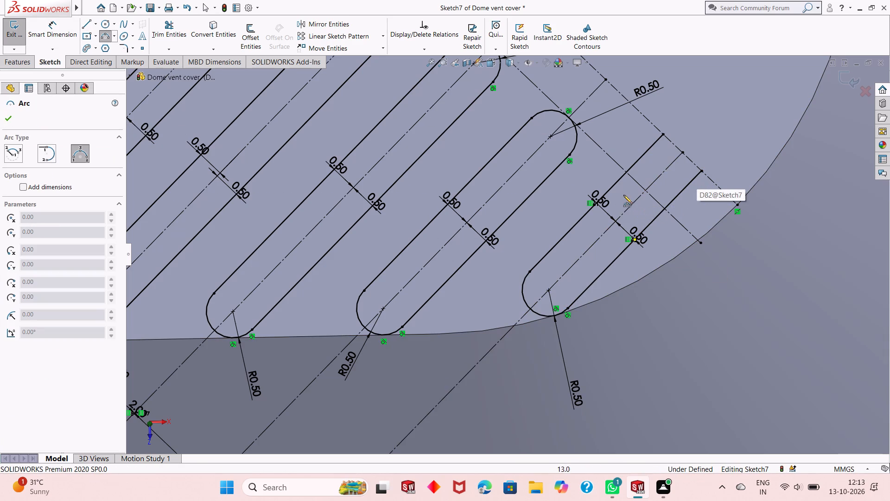
click(608, 191)
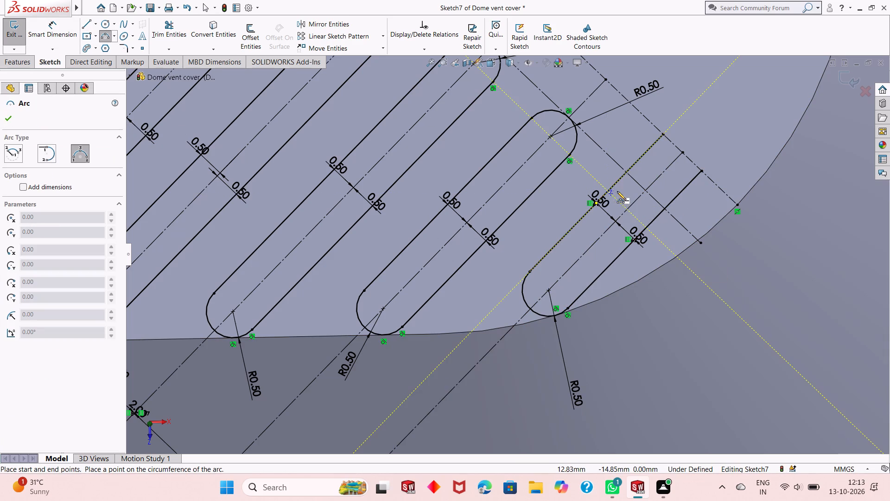
click(646, 226)
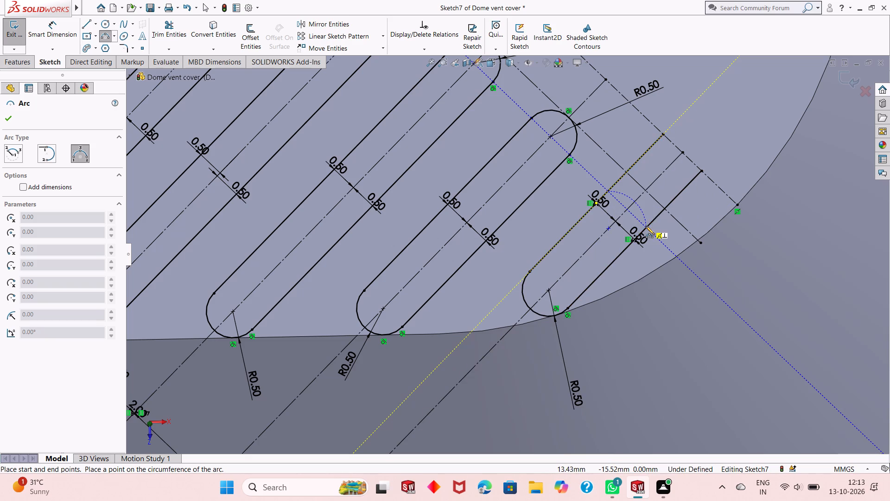
click(646, 191)
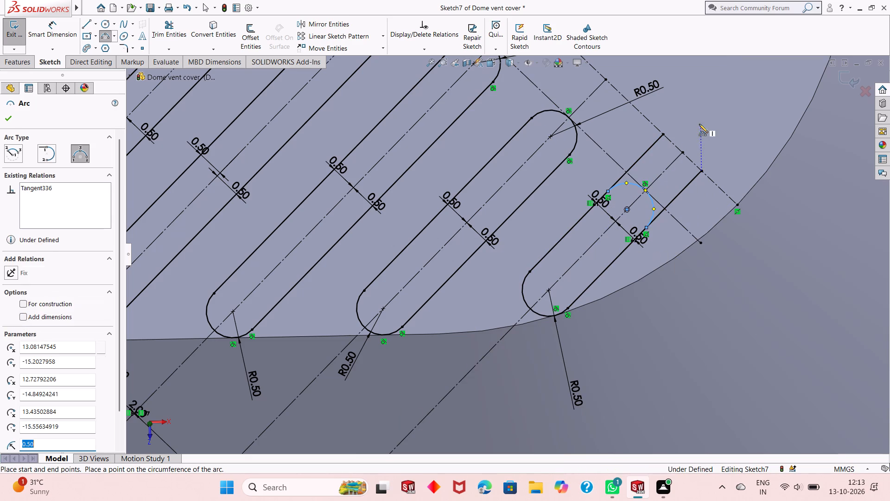
right_click(699, 124)
click(705, 128)
Dimension the upper end arc with a 0.5 mm radius.
click(68, 25)
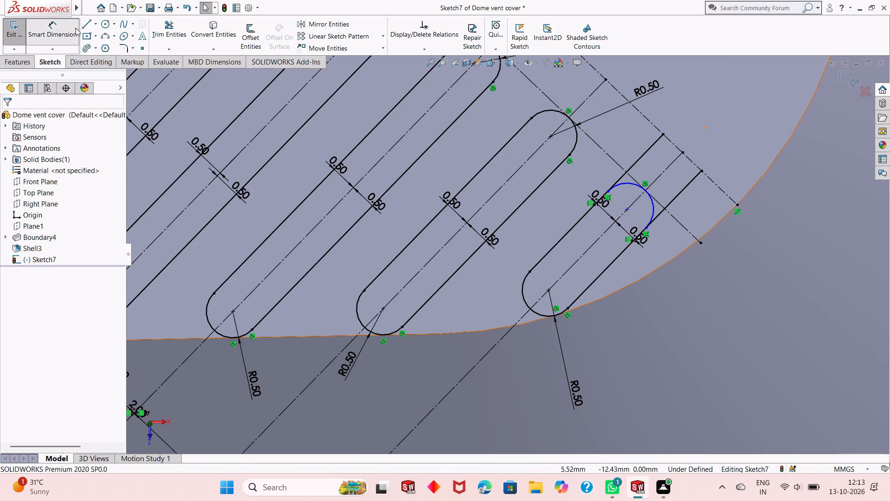
click(651, 211)
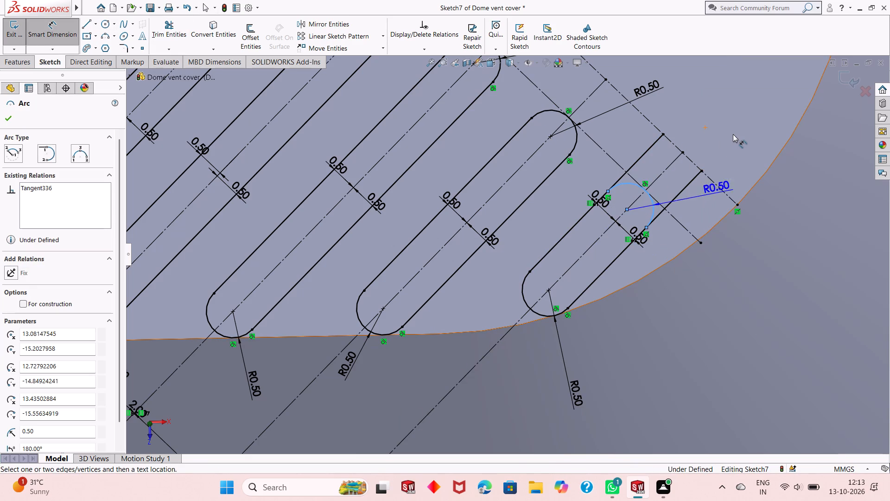
click(735, 134)
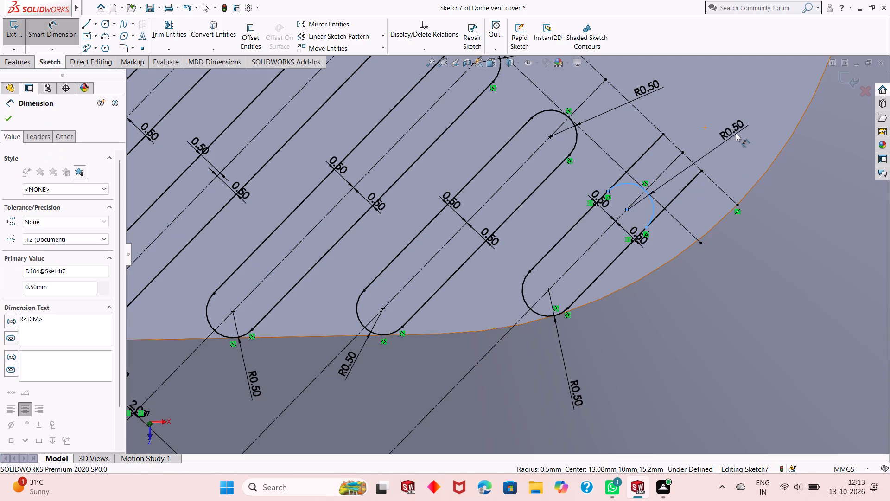
key(Return)
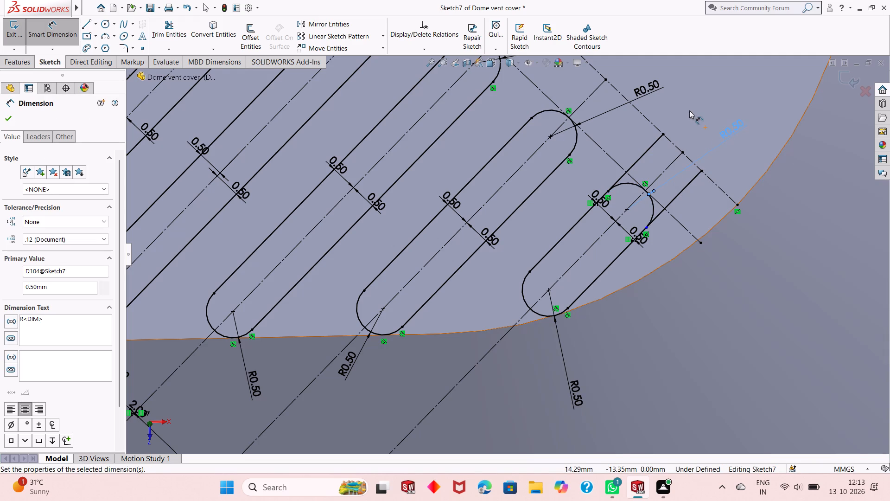
right_click(689, 110)
click(698, 140)
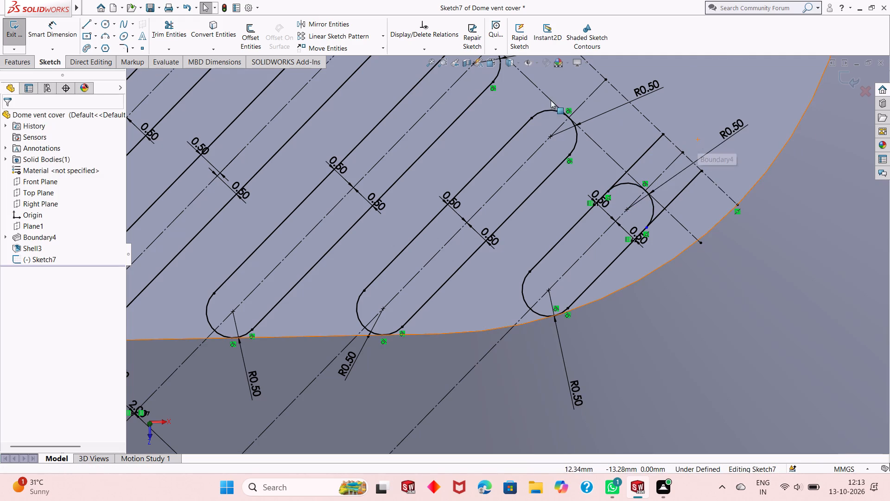
Trim the slot's two side lines where they extend beyond the upper end arc.
click(165, 31)
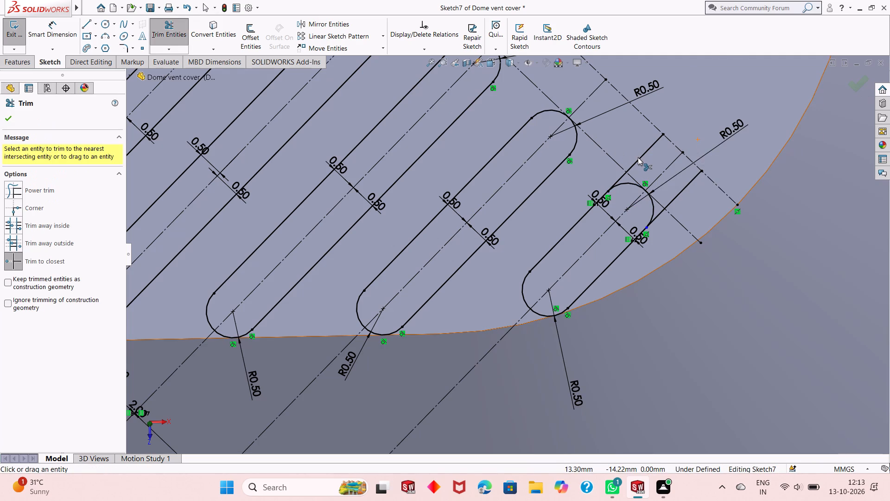
click(640, 158)
click(620, 178)
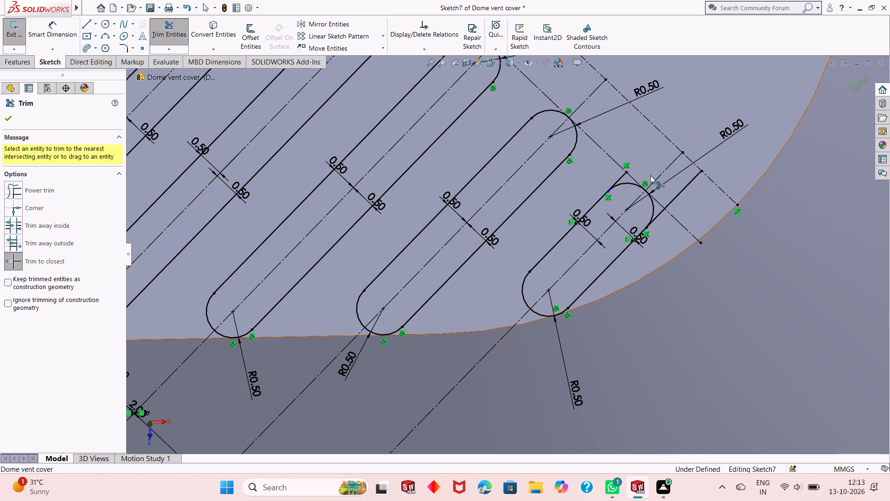
click(677, 193)
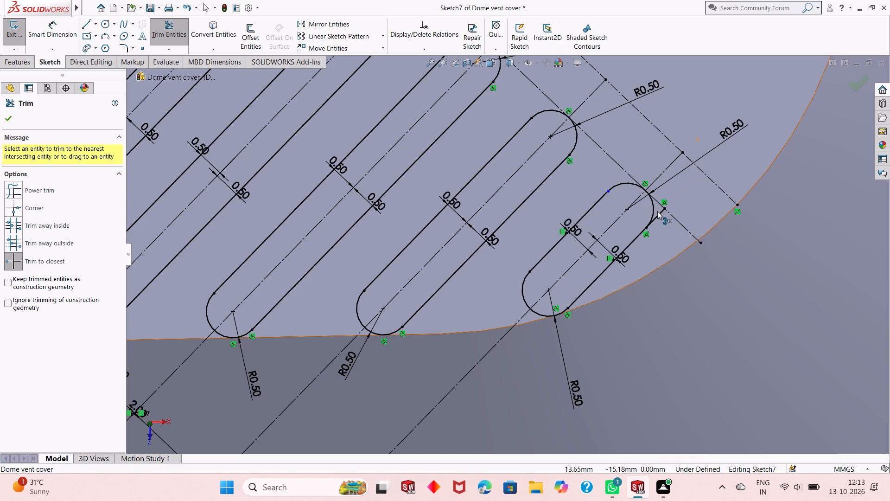
click(657, 216)
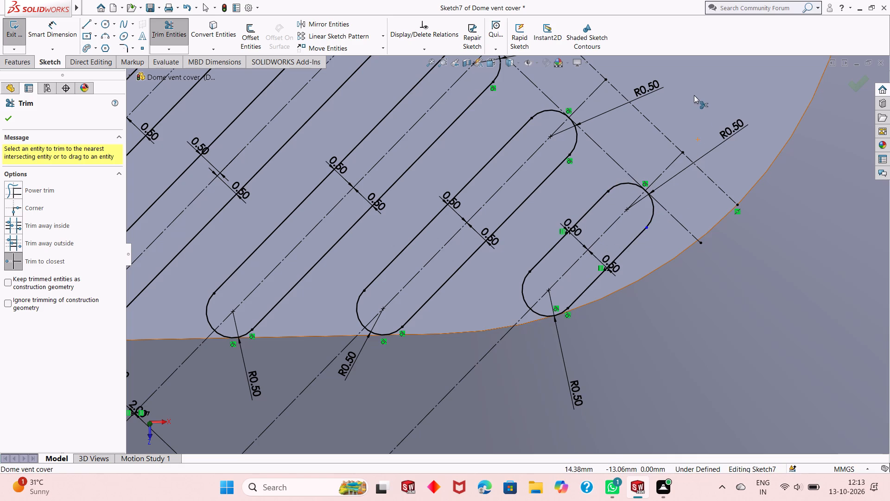
right_click(694, 95)
click(711, 125)
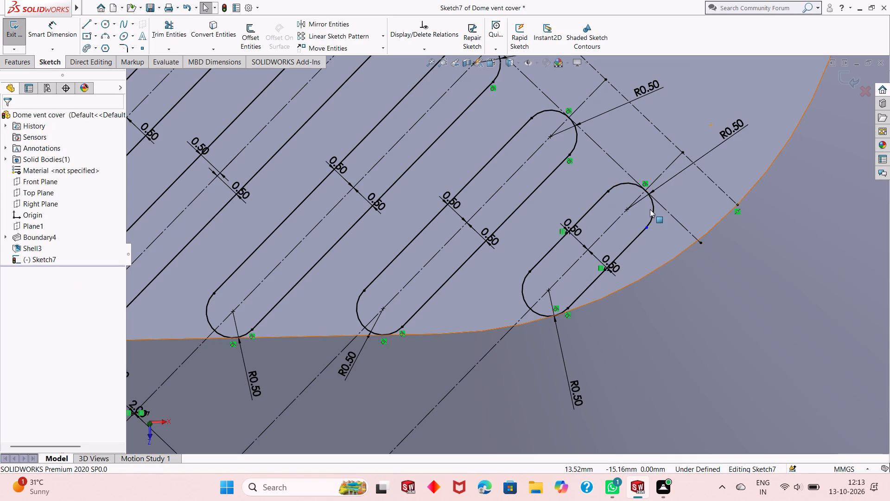
Make the corner slot's upper end arc tangent to the slot's outer side line, nearest the face's corner.
click(651, 218)
ctrl+click(639, 232)
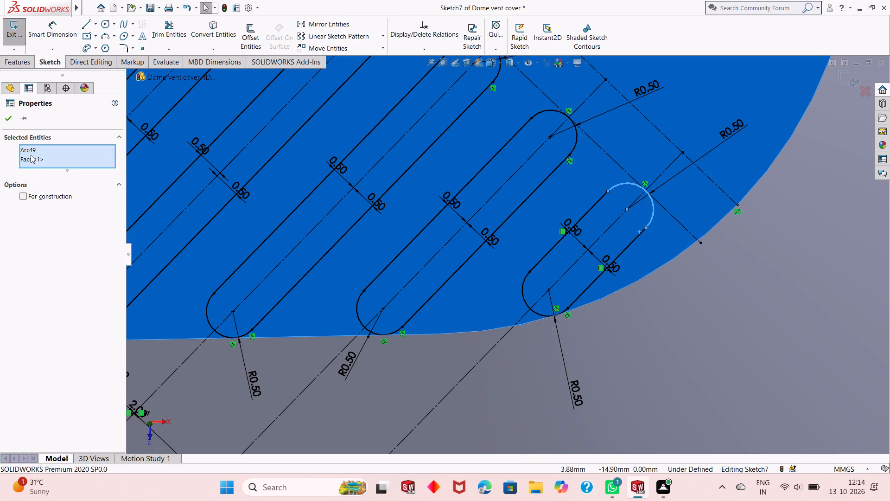
right_click(30, 155)
click(52, 169)
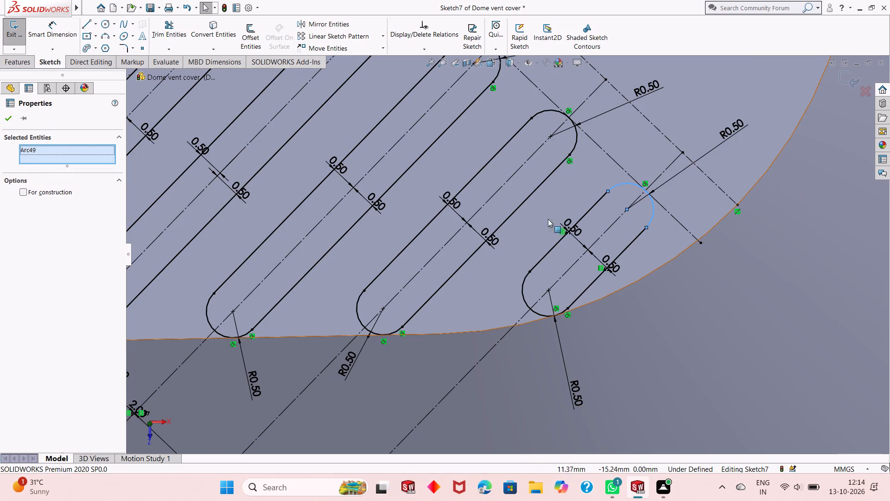
ctrl+click(640, 233)
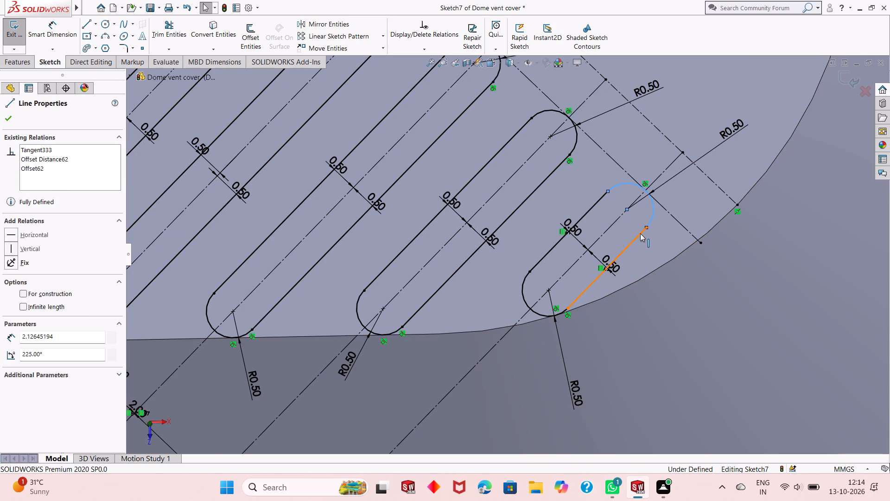
click(669, 191)
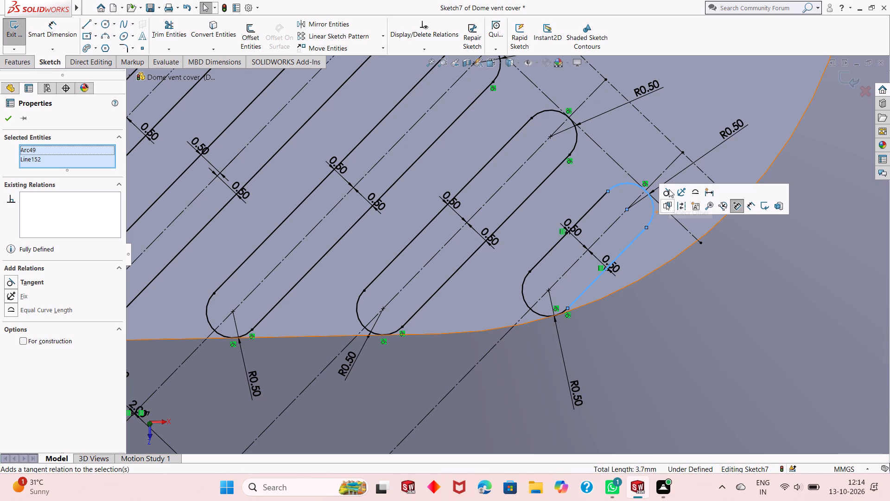
click(3, 120)
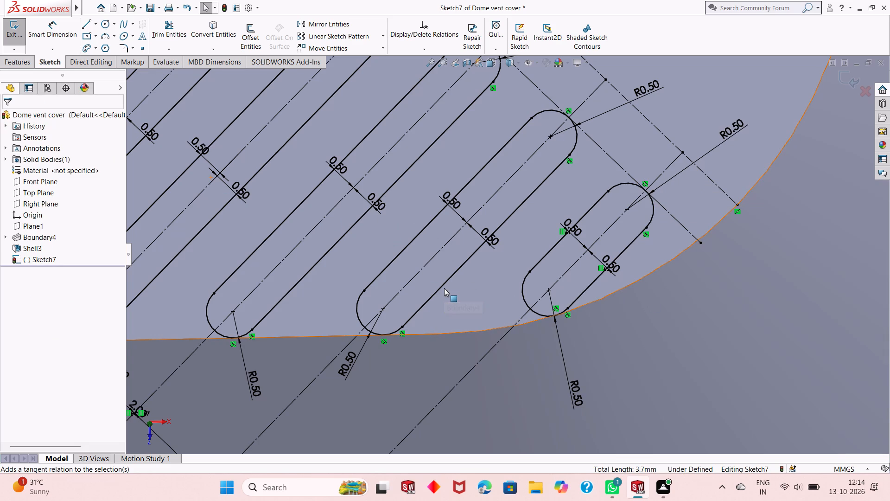
Save the dome vent cover part.
key(ctrl+s)
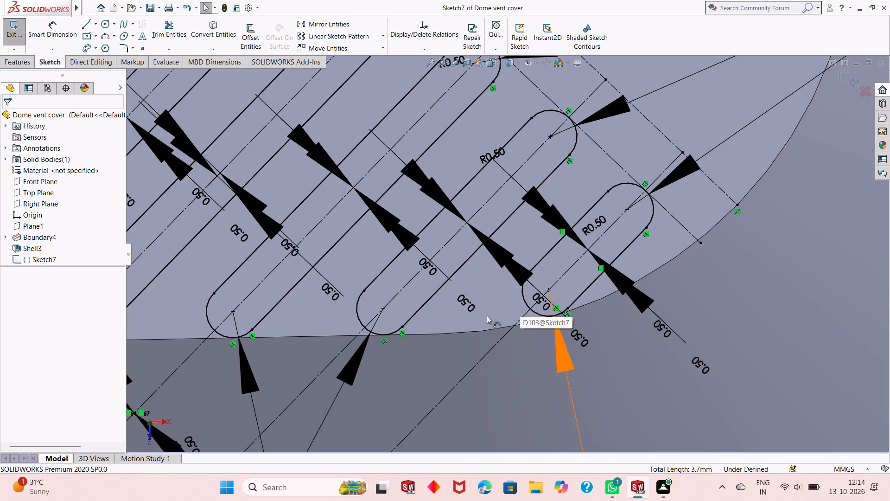
Examine the full diagonal slot pattern across the dome vent cover's face.
scroll(487, 316, up, 12)
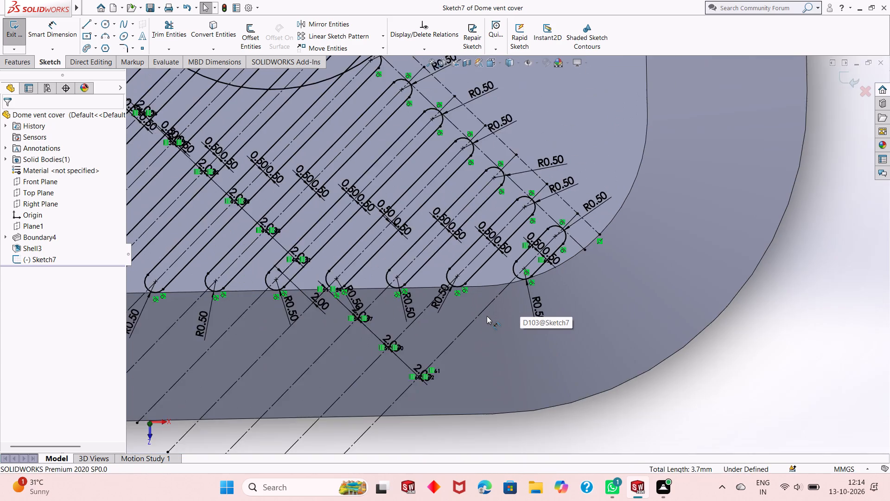
scroll(447, 308, up, 4)
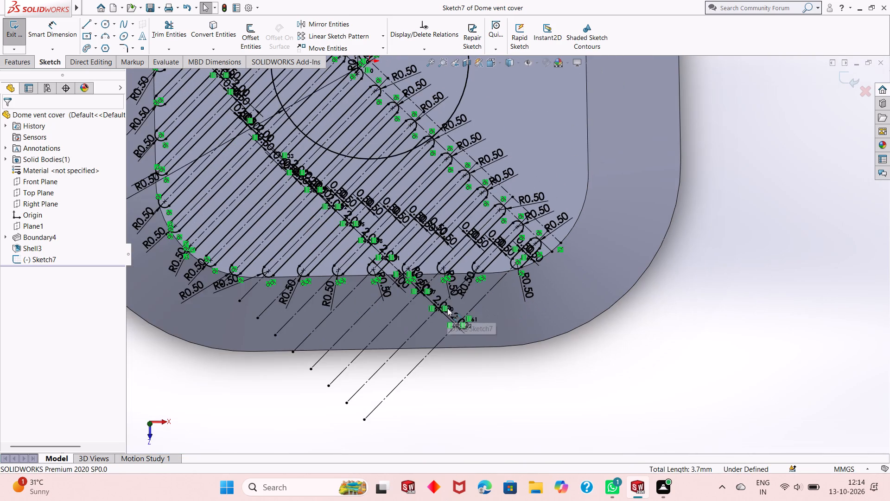
scroll(447, 308, up, 3)
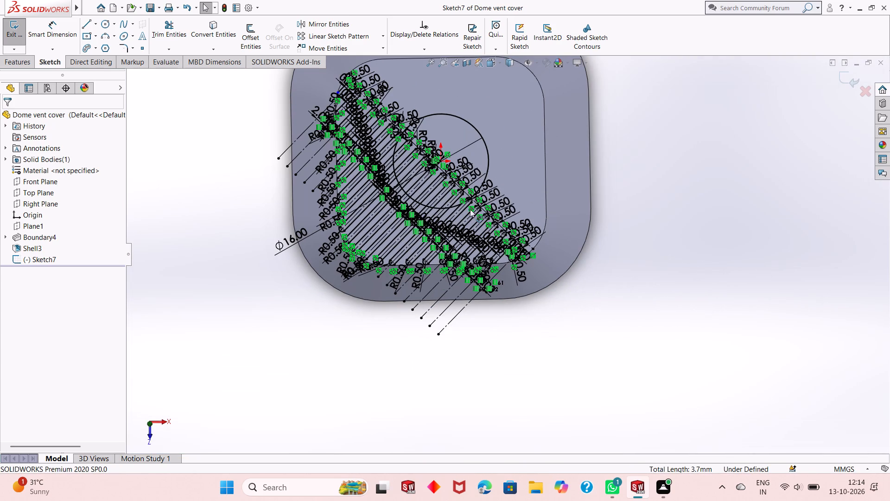
scroll(442, 168, up, 5)
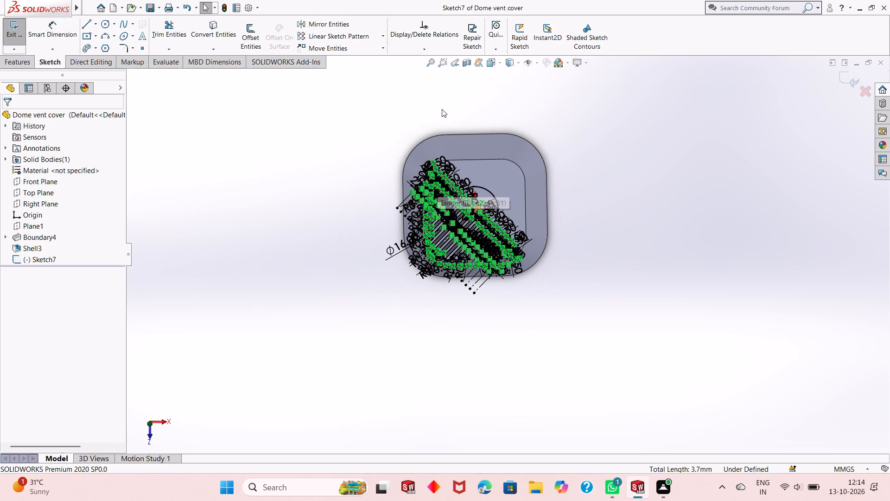
scroll(488, 156, down, 6)
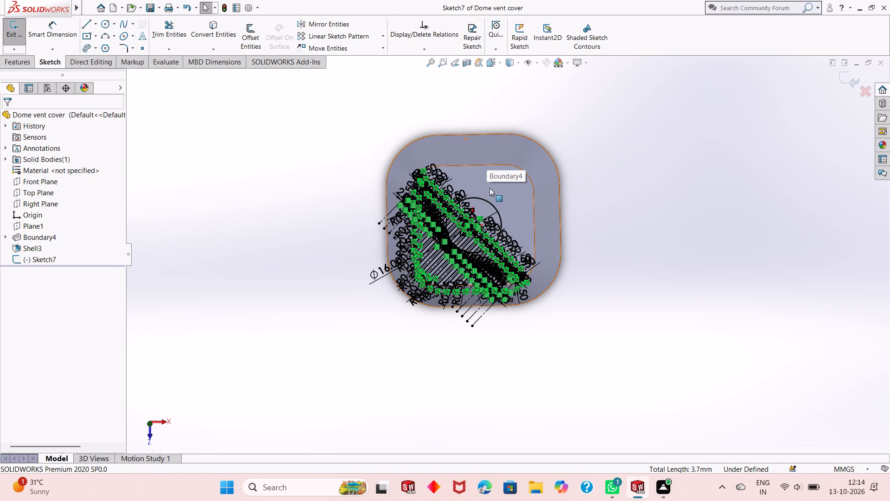
scroll(489, 188, down, 11)
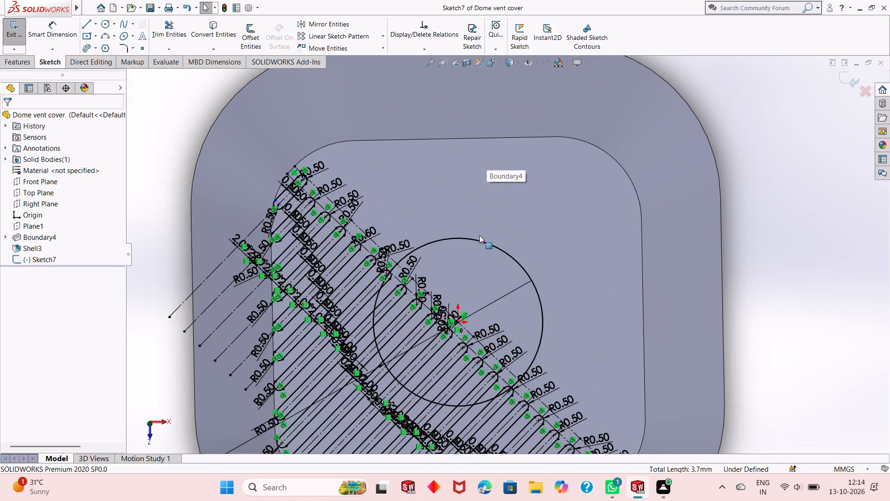
scroll(480, 258, up, 3)
scroll(574, 365, down, 2)
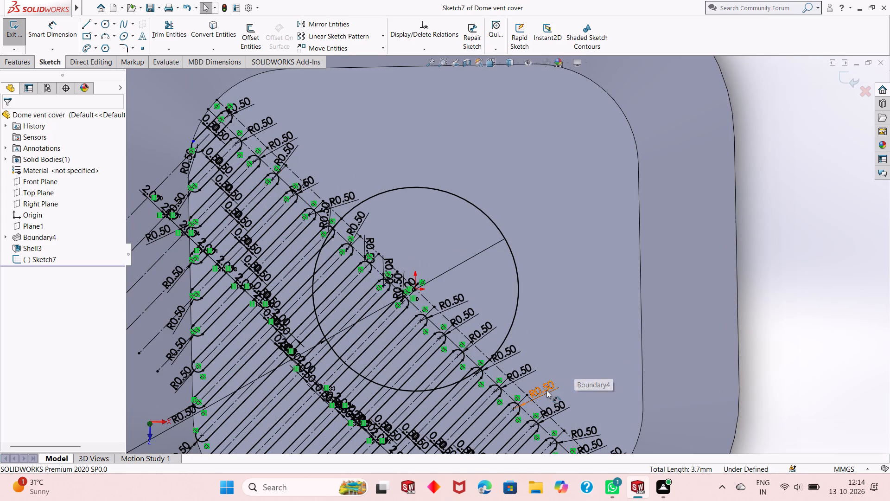
Move the R0.50 dimension labels of the upper end arcs between the origin and the lower corner back over the slots.
drag(546, 392, 506, 405)
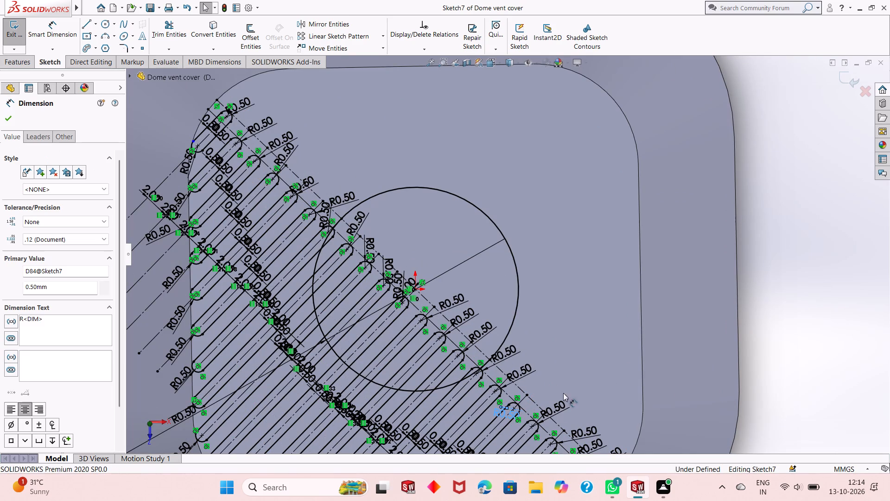
key(Escape)
key(Escape)
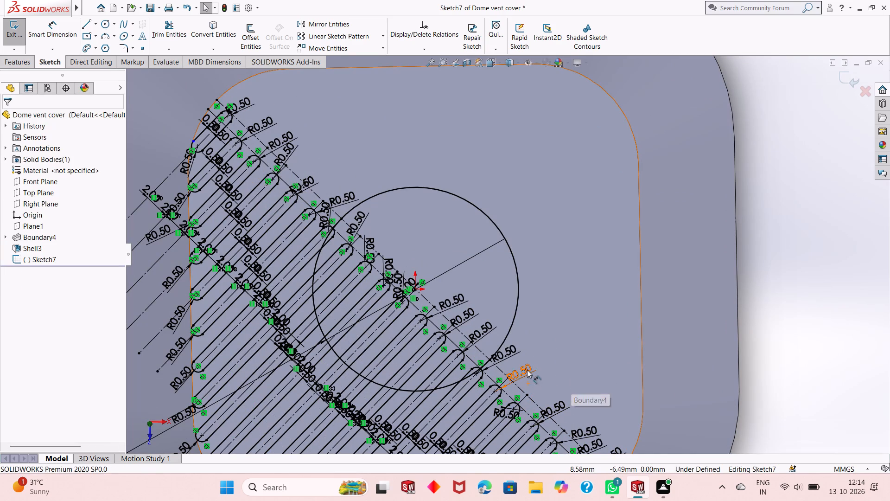
drag(527, 370, 438, 384)
key(Escape)
drag(512, 351, 449, 355)
drag(488, 329, 428, 334)
drag(474, 313, 434, 314)
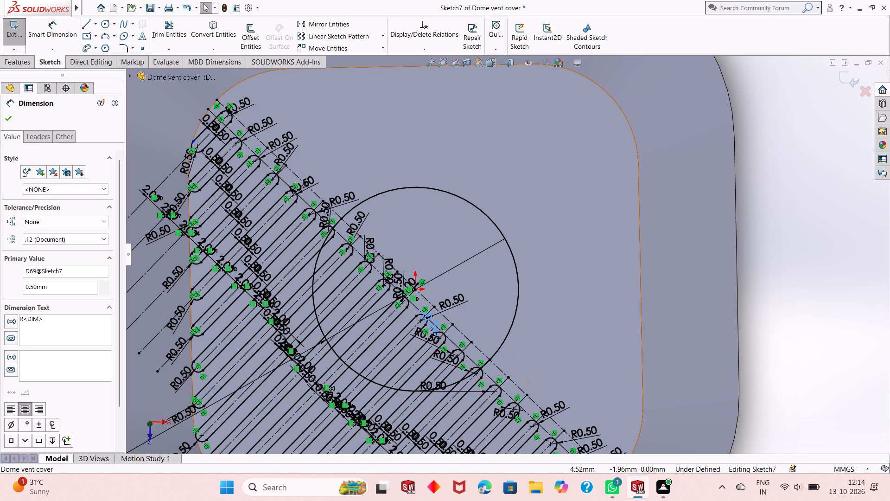
drag(466, 297, 390, 300)
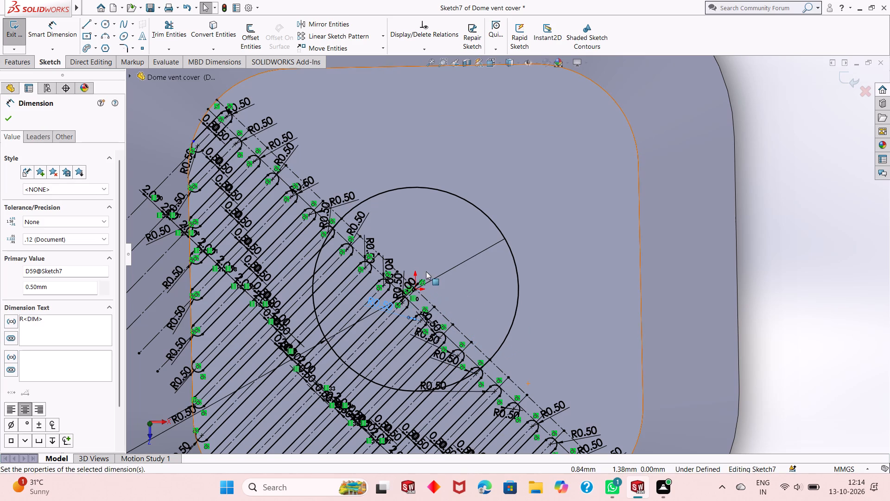
drag(553, 407, 496, 420)
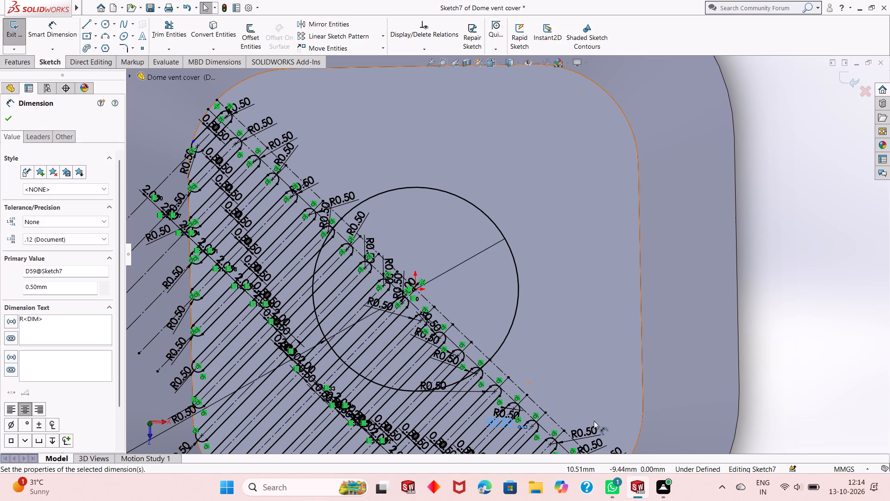
drag(595, 433, 500, 432)
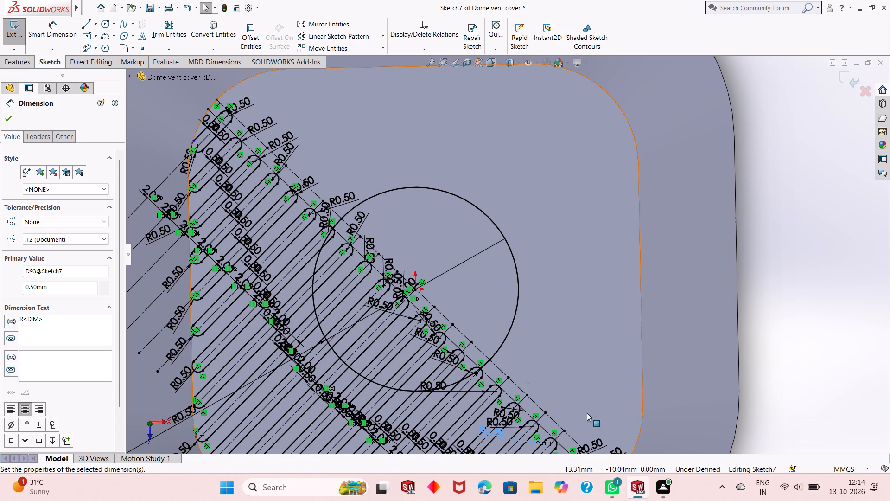
scroll(566, 404, up, 3)
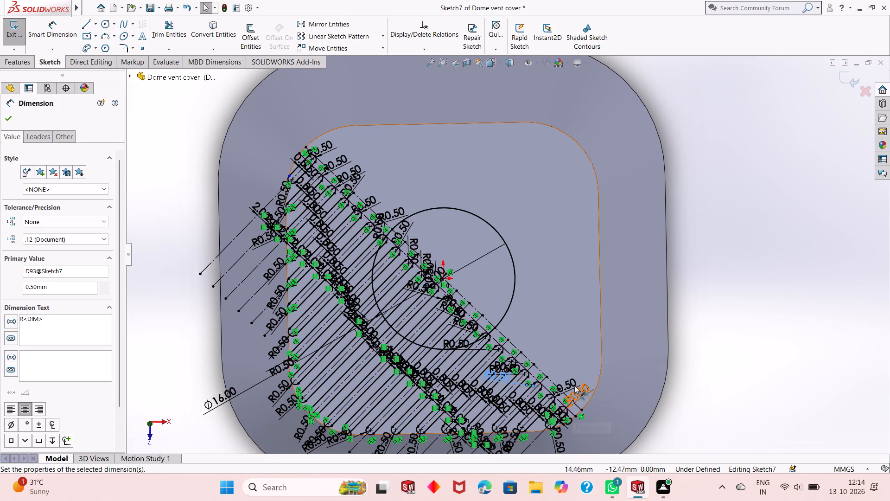
drag(574, 385, 527, 387)
drag(576, 388, 539, 396)
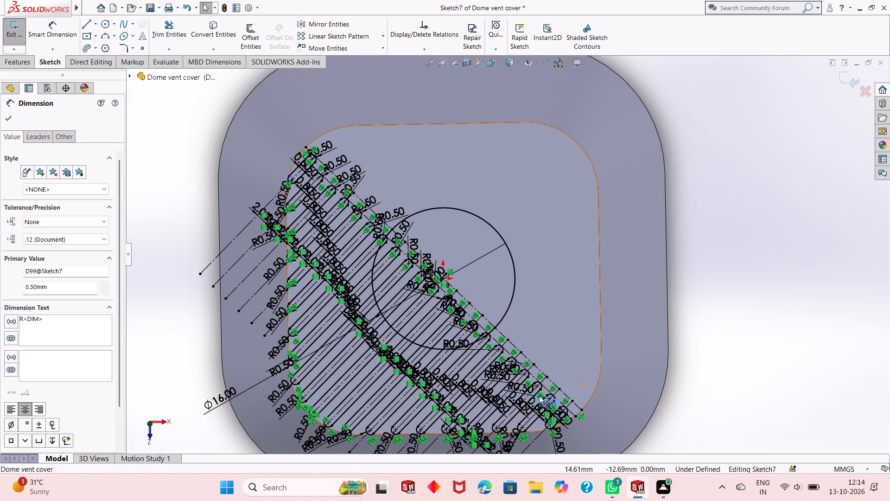
Move the R0.50 dimension labels of the upper end arcs between the origin and the opposite upper corner back over the slots.
scroll(399, 155, down, 4)
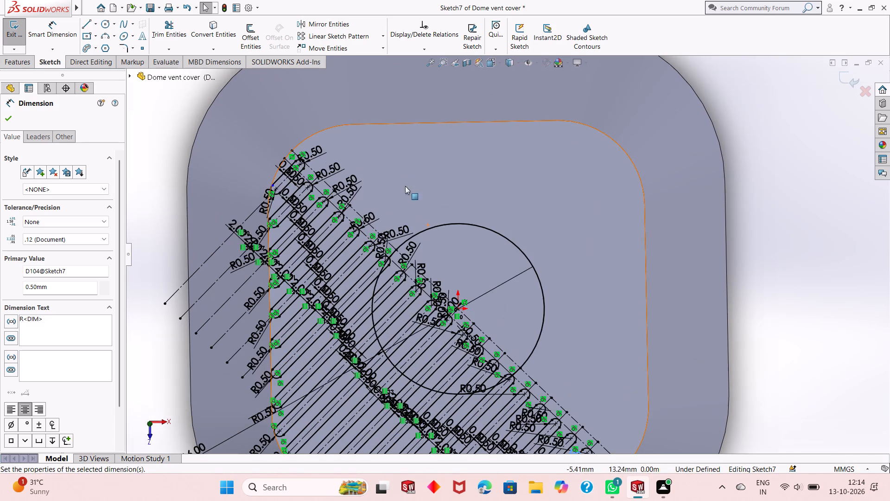
scroll(423, 285, down, 2)
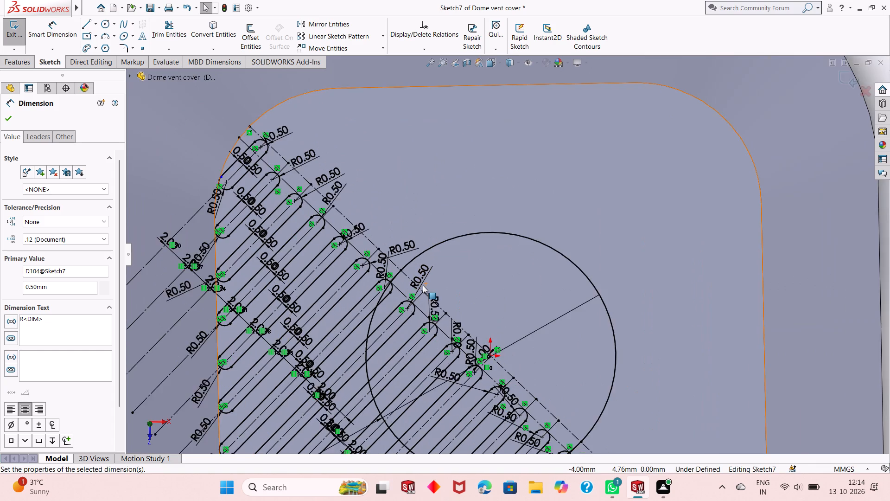
drag(488, 357, 454, 382)
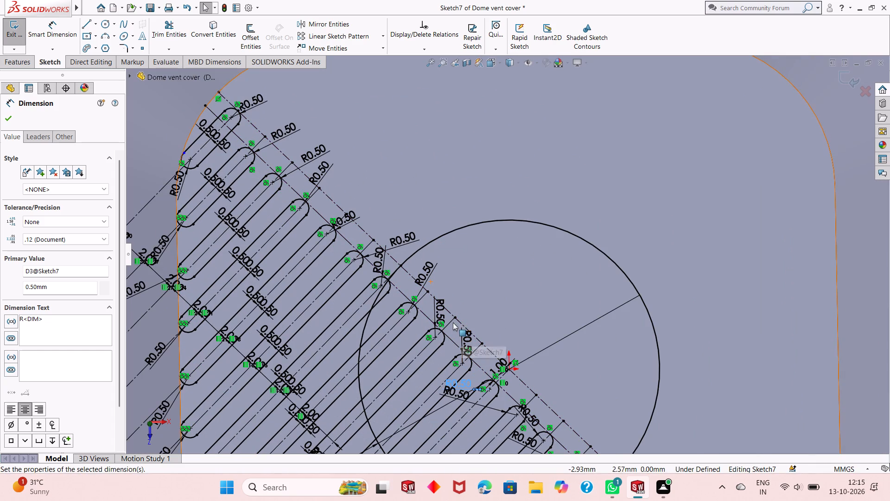
drag(443, 304, 419, 315)
drag(429, 268, 410, 268)
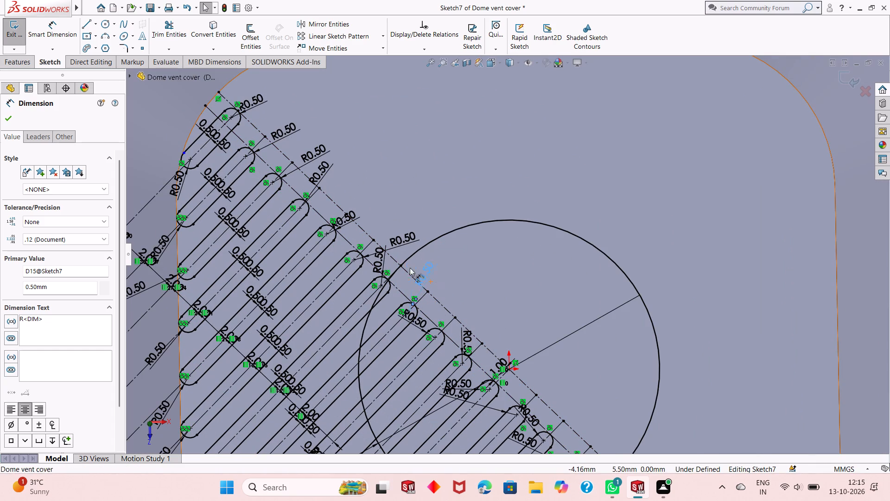
drag(410, 268, 380, 287)
drag(412, 237, 350, 244)
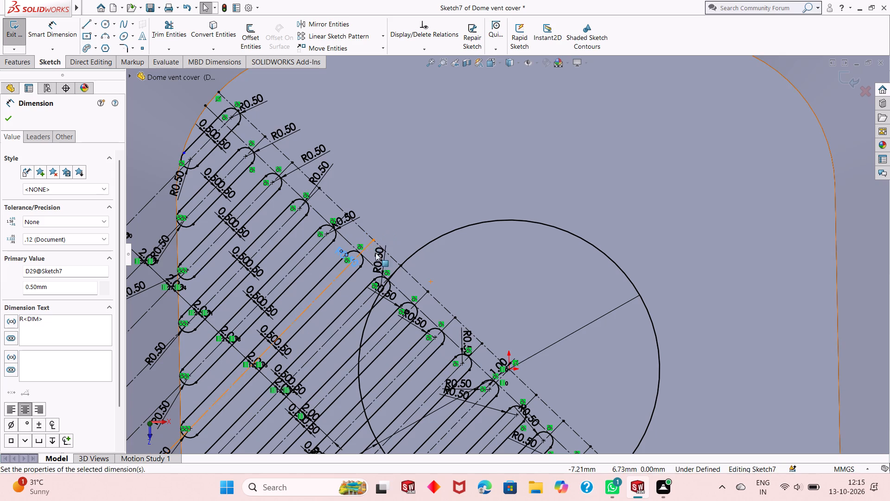
drag(376, 254, 356, 273)
drag(352, 215, 323, 238)
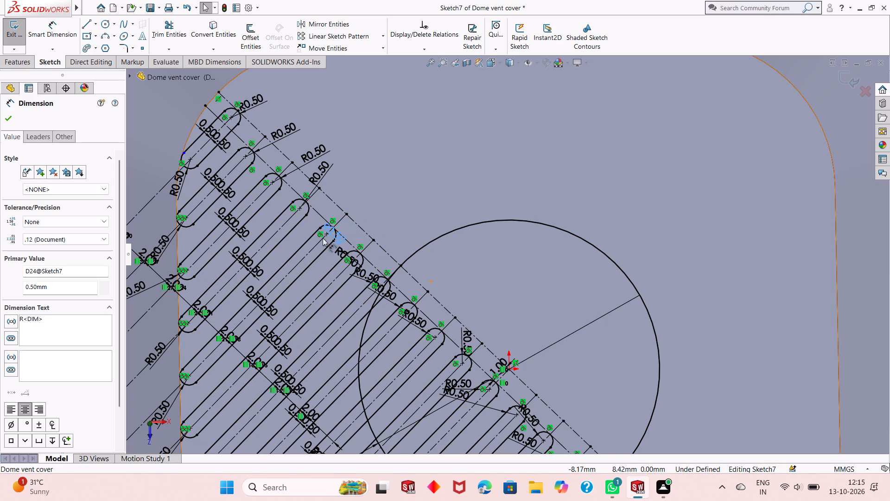
drag(323, 238, 315, 244)
drag(330, 168, 282, 205)
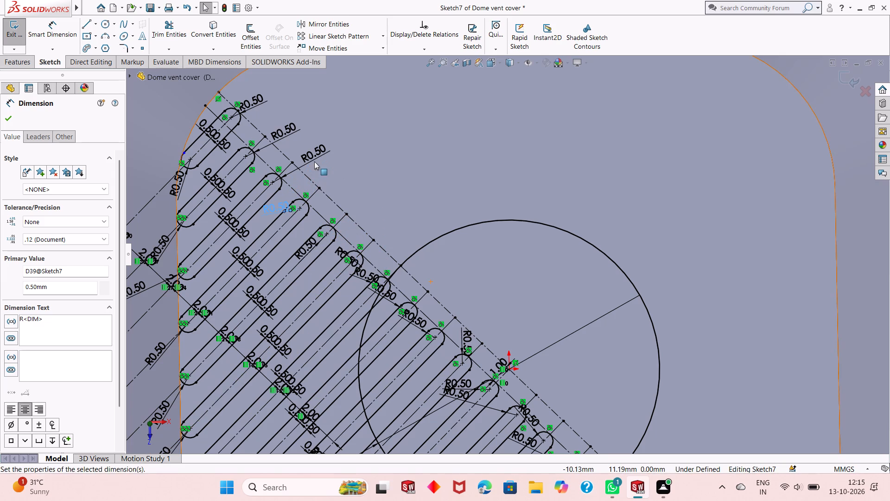
drag(314, 155, 291, 198)
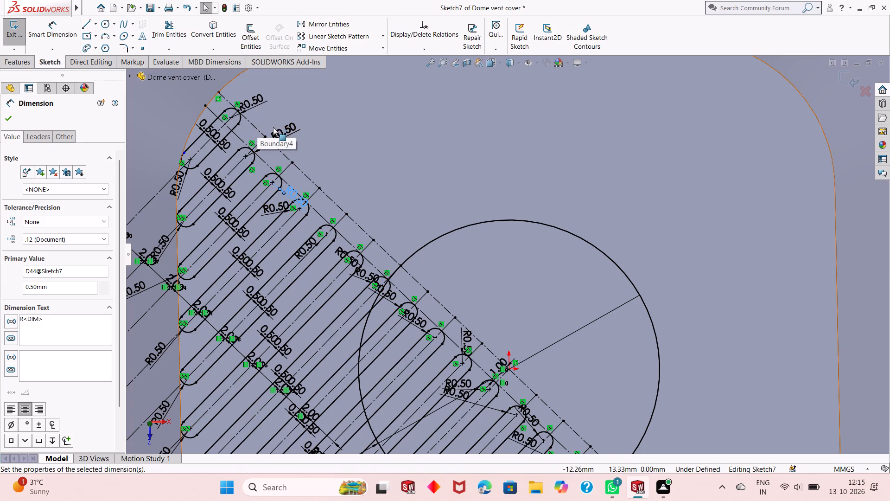
drag(281, 128, 239, 165)
drag(254, 102, 220, 144)
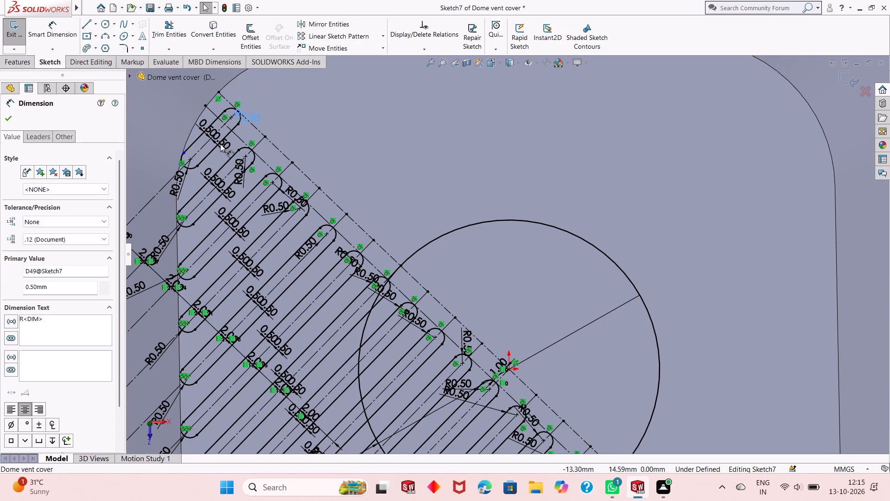
drag(220, 144, 210, 154)
key(Escape)
key(Escape)
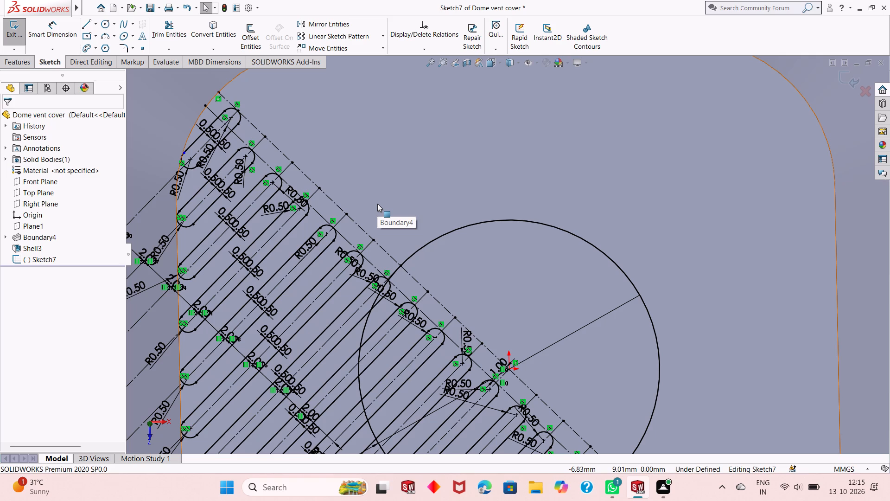
Offset the diagonal limit line 1 mm away from the slots and make the new line construction geometry.
click(359, 225)
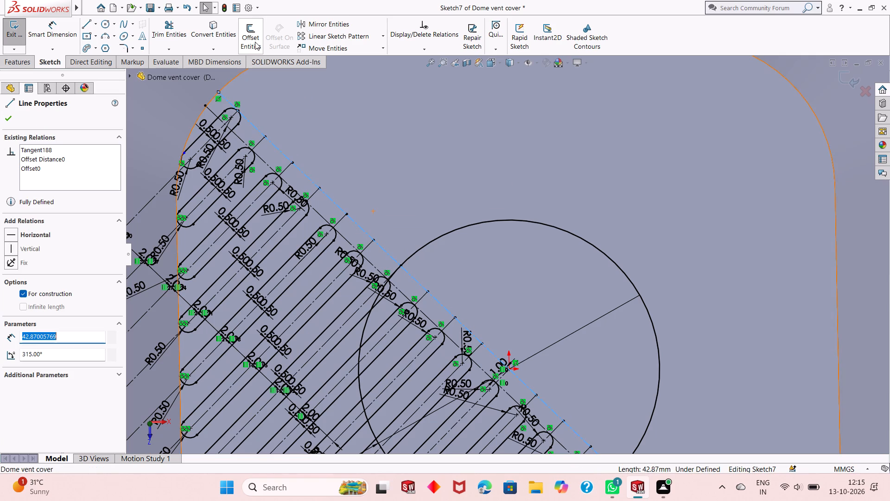
click(255, 42)
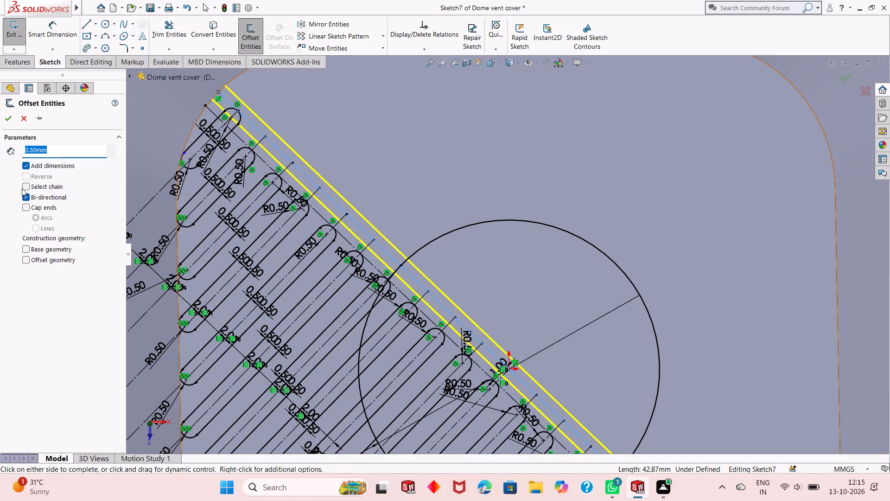
click(22, 197)
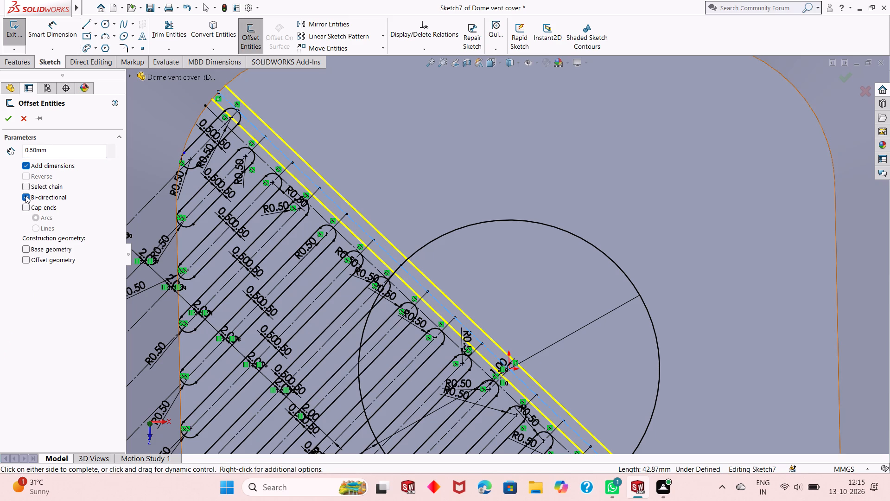
click(25, 195)
click(28, 176)
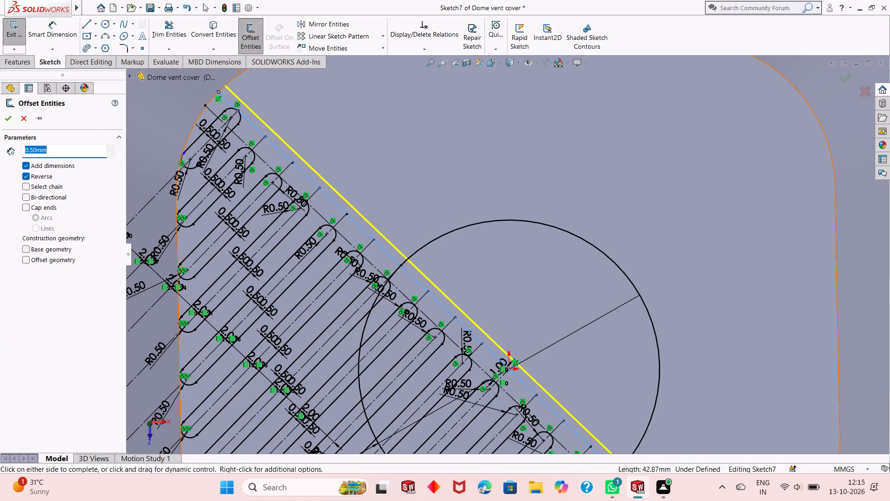
key(1)
key(Return)
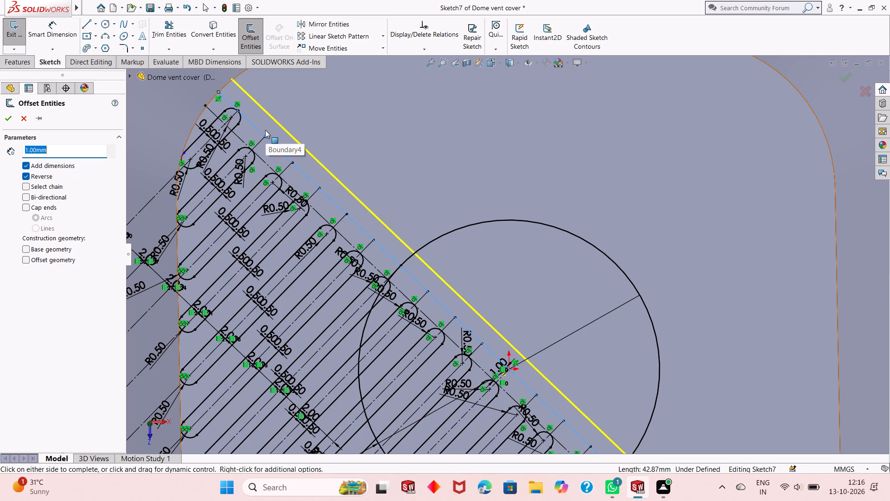
click(8, 119)
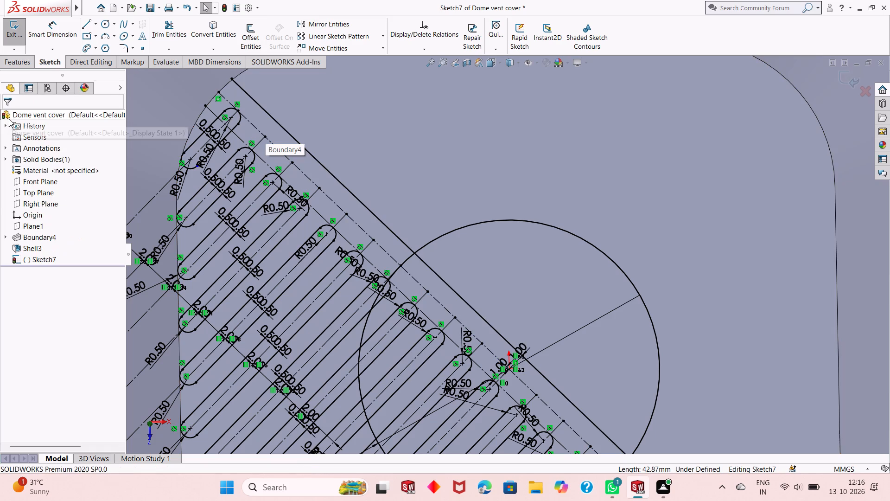
click(386, 228)
click(425, 203)
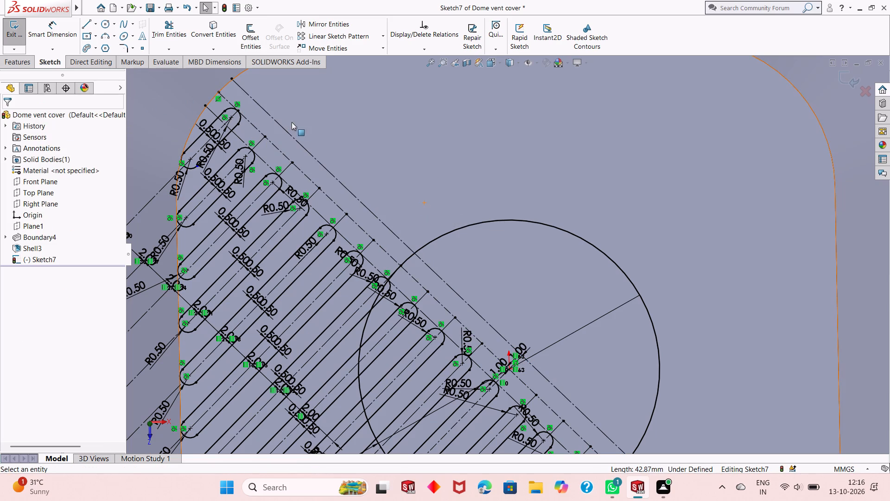
Offset the new diagonal construction line 0.5 mm in both directions with dimensions added.
click(306, 149)
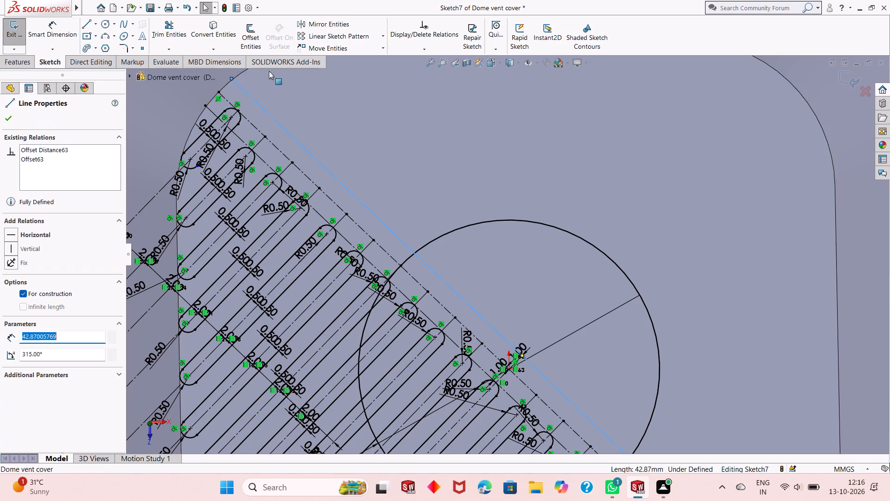
click(258, 41)
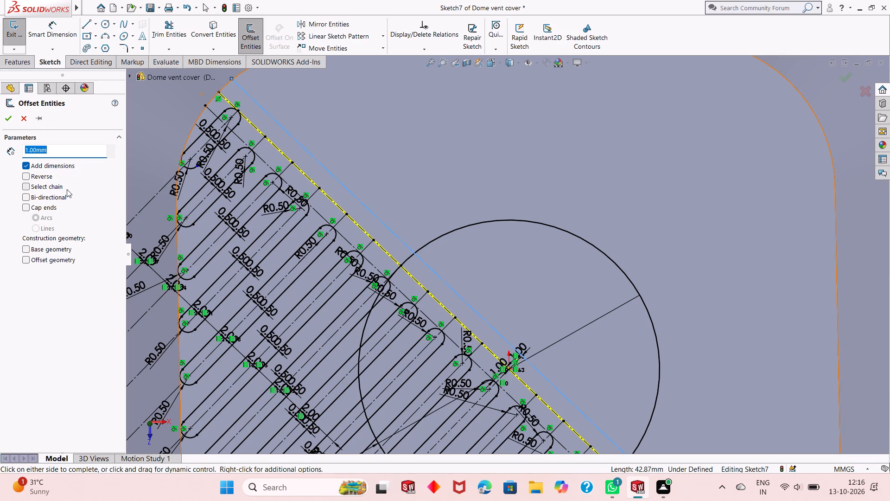
text(.5)
key(Return)
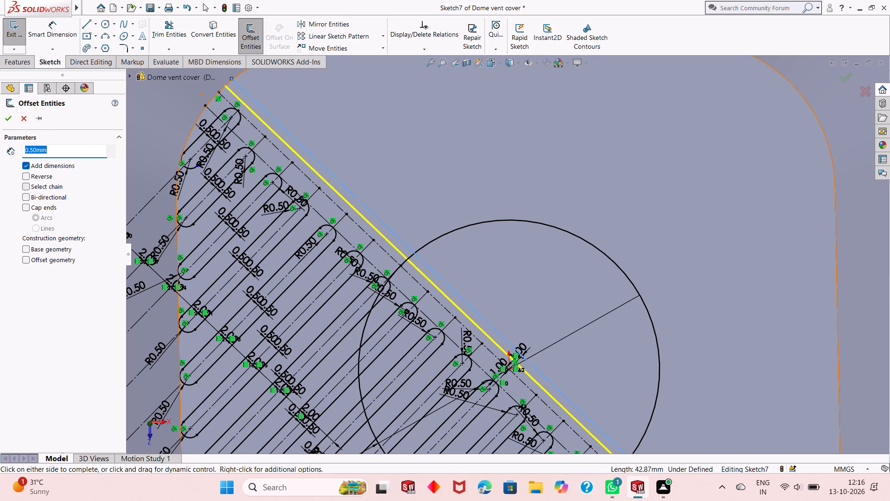
click(28, 195)
click(7, 122)
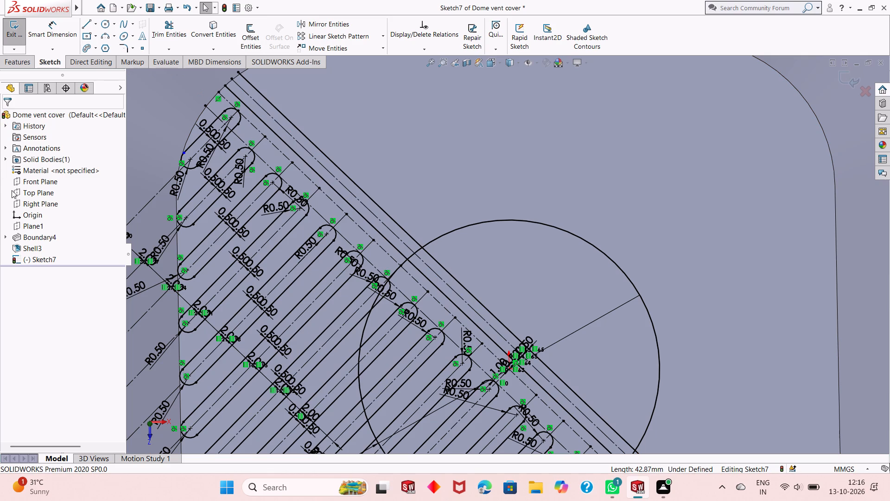
Make the lower end arc of the shortest slot at the upper corner tangent to its outer side line.
scroll(363, 227, down, 4)
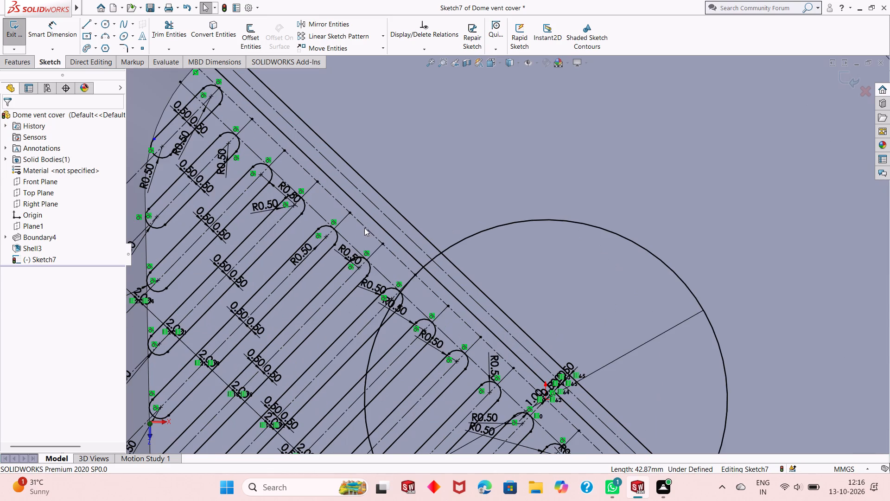
scroll(364, 228, up, 5)
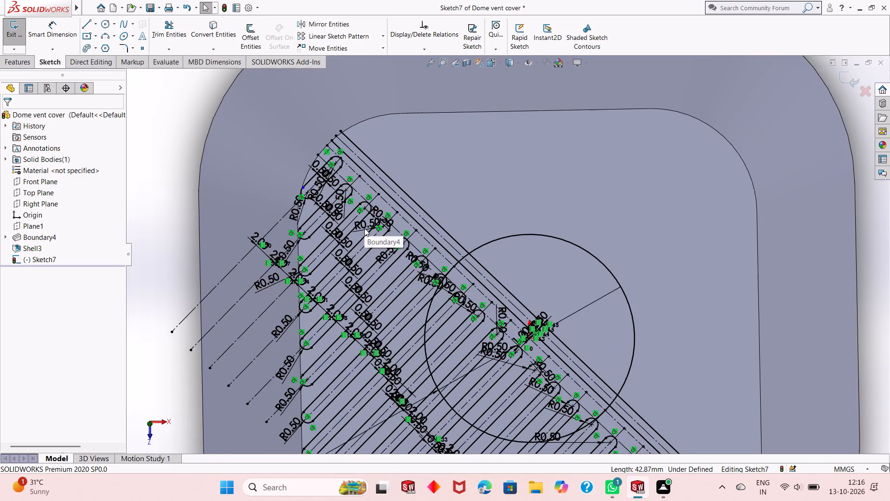
scroll(364, 228, down, 3)
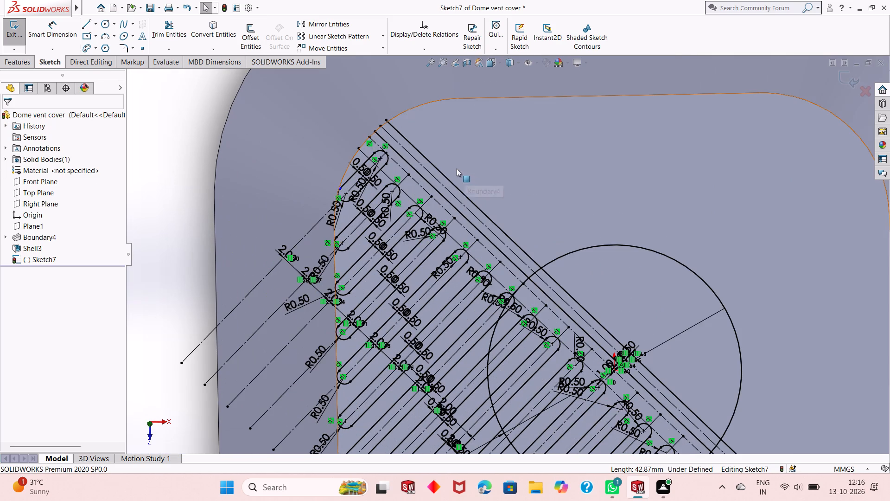
scroll(337, 179, down, 4)
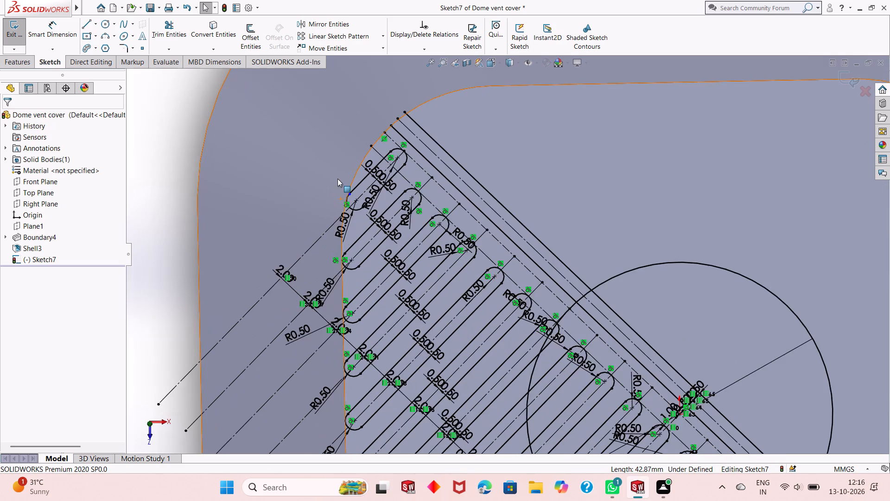
scroll(363, 194, down, 7)
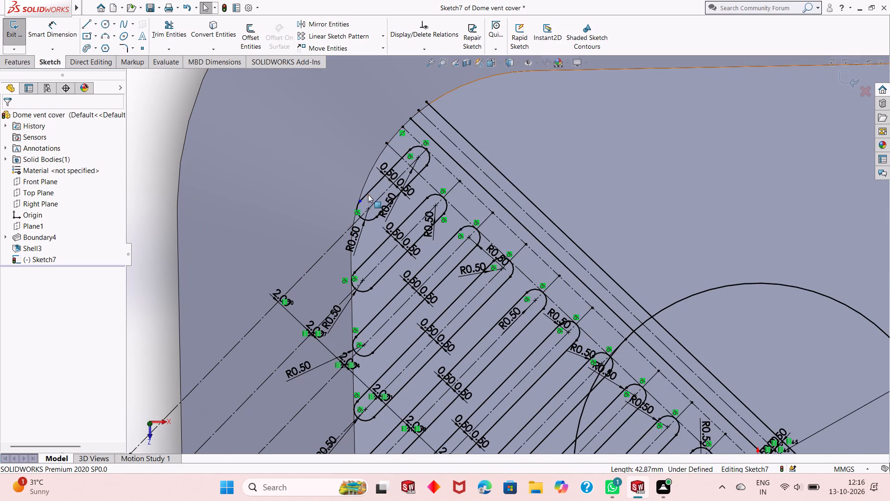
scroll(368, 194, down, 4)
click(380, 222)
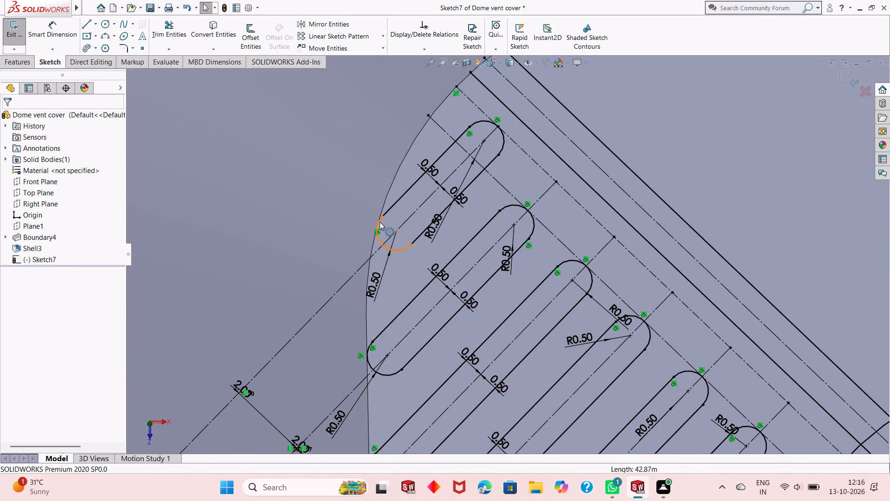
ctrl+click(389, 211)
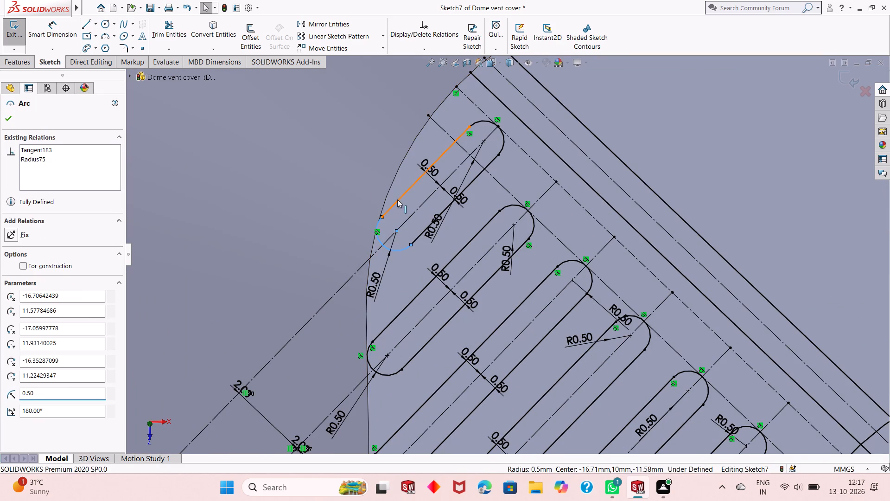
click(413, 168)
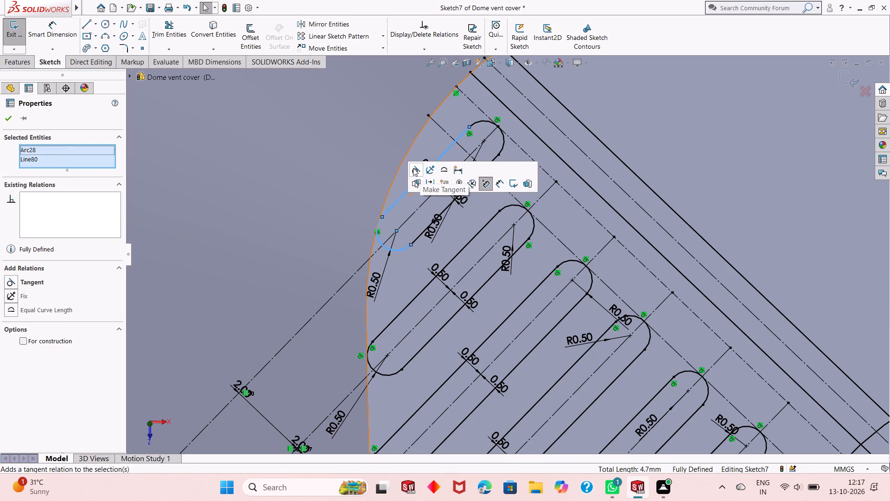
click(8, 120)
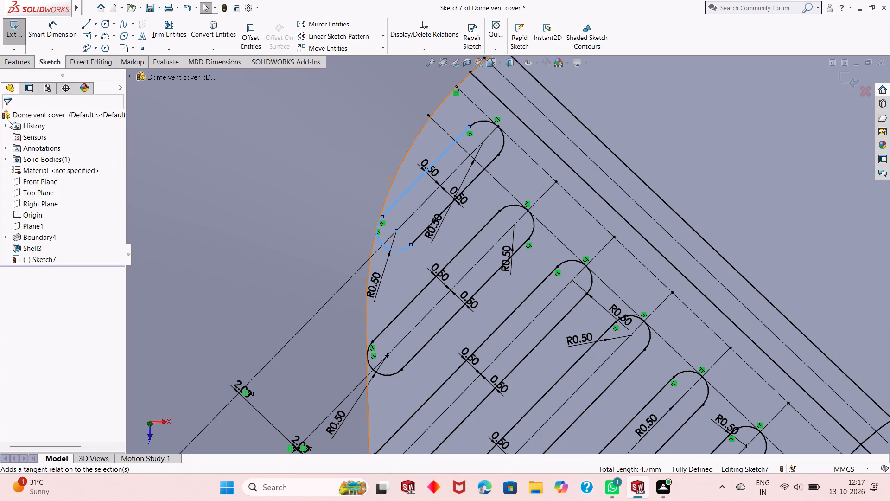
Offset the construction line between the two new solid lines 2 mm farther from the slots, as construction geometry.
scroll(413, 256, up, 2)
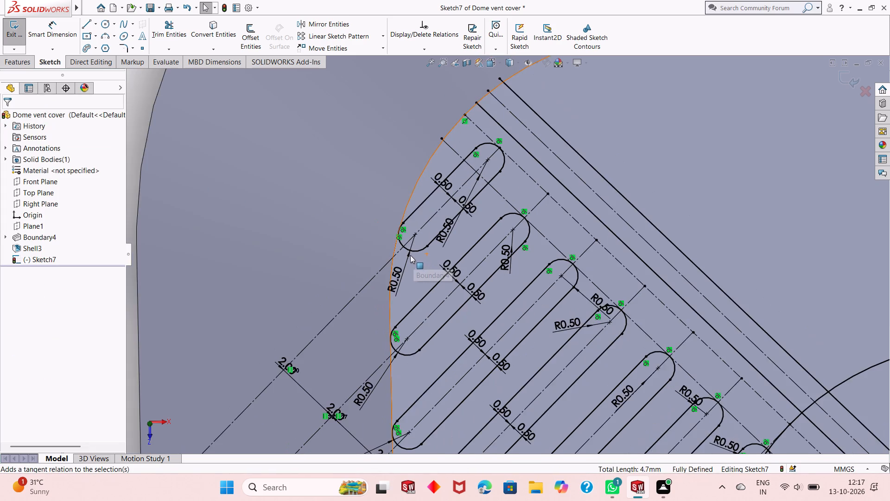
scroll(569, 132, down, 2)
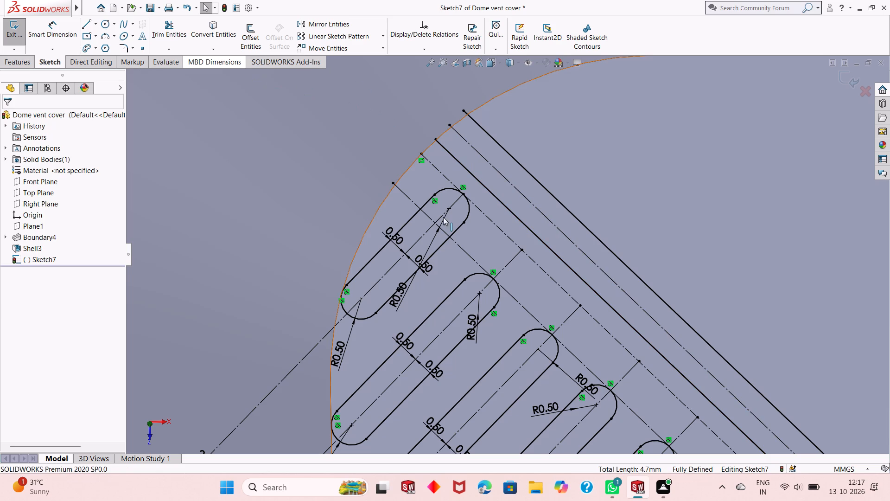
scroll(412, 262, up, 3)
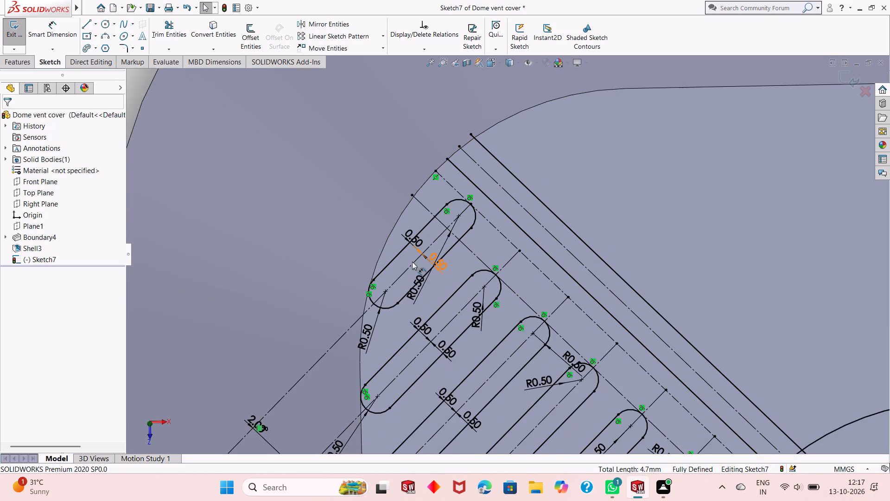
scroll(412, 262, up, 11)
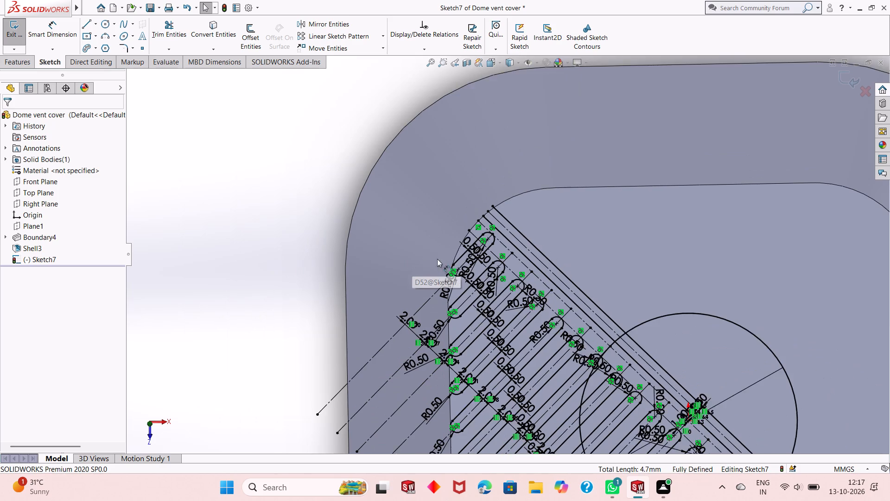
scroll(778, 359, down, 3)
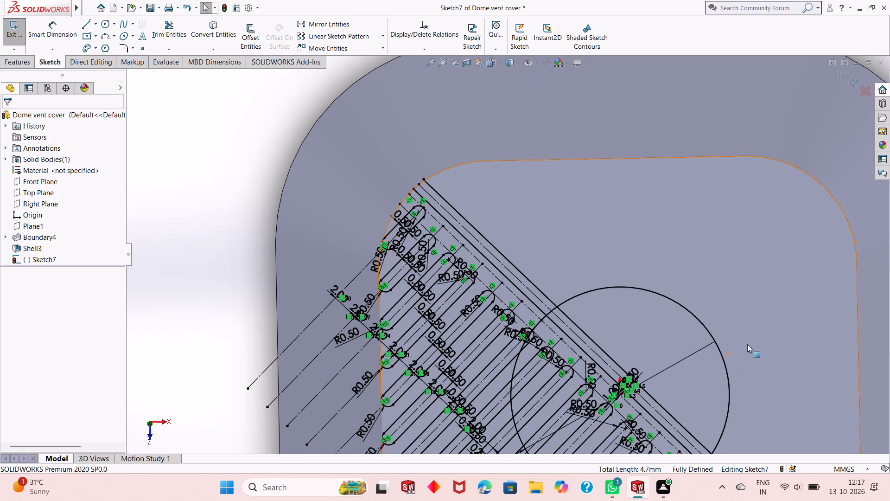
click(538, 340)
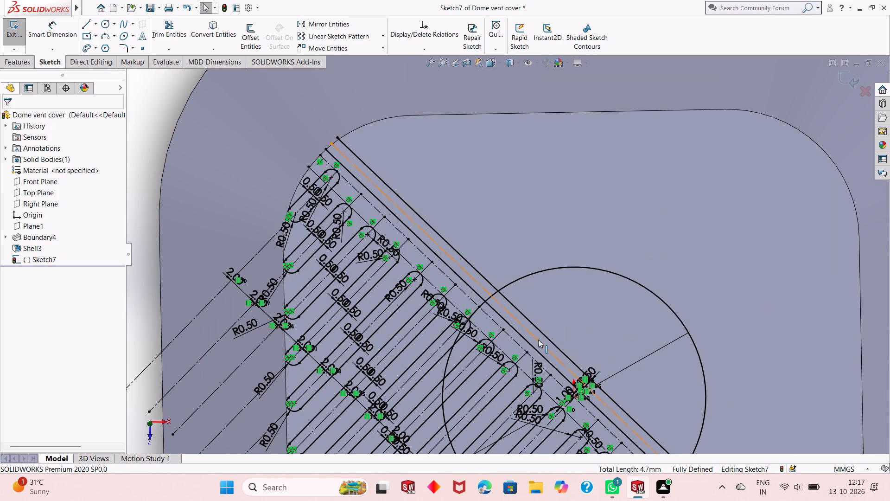
click(246, 36)
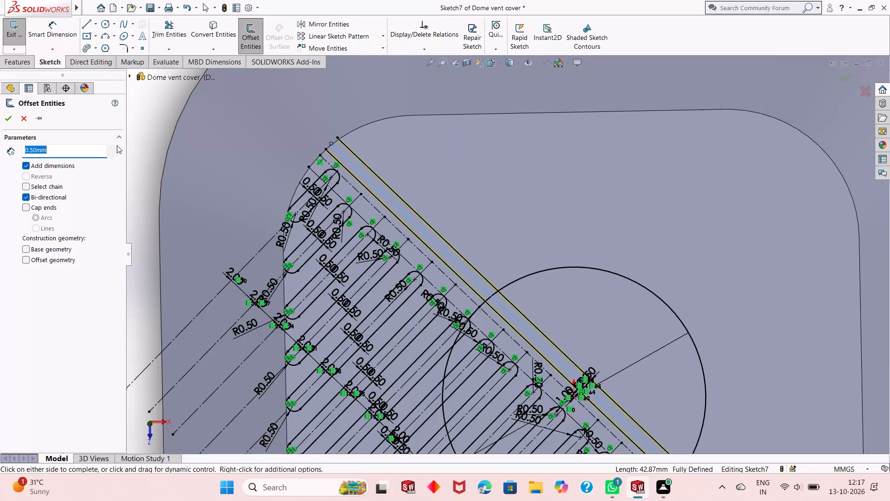
key(2)
key(Return)
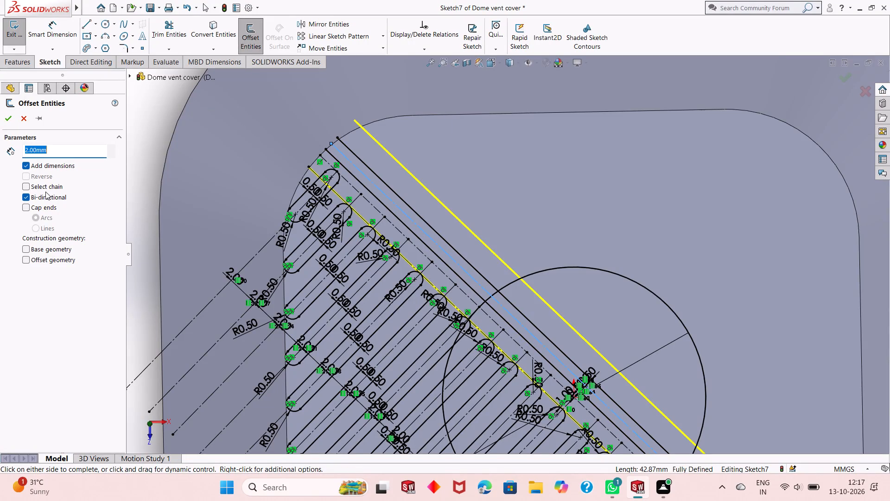
click(33, 196)
click(25, 176)
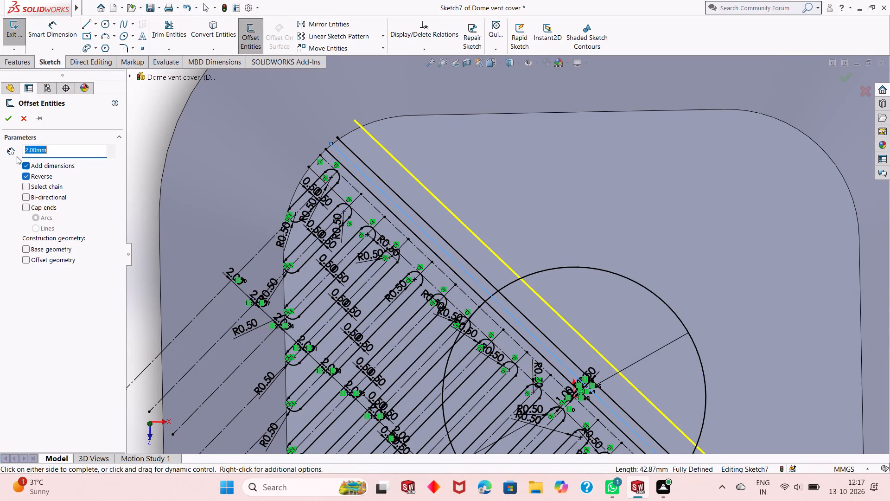
click(6, 120)
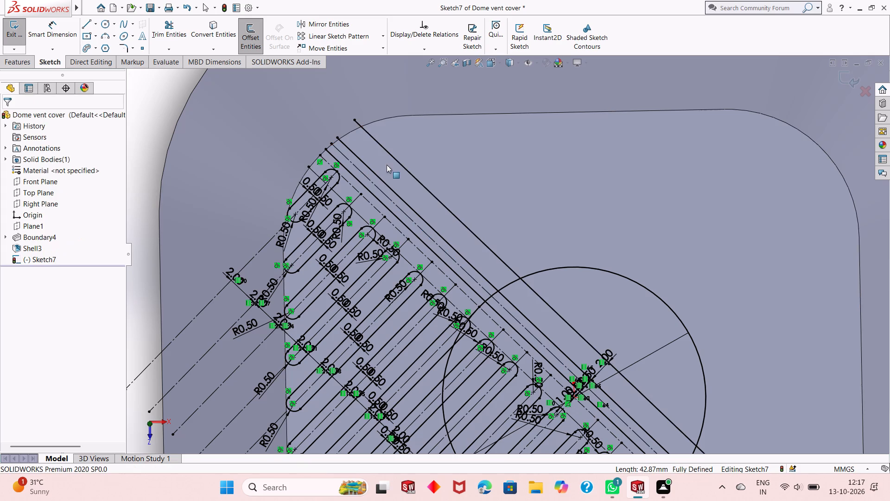
click(402, 167)
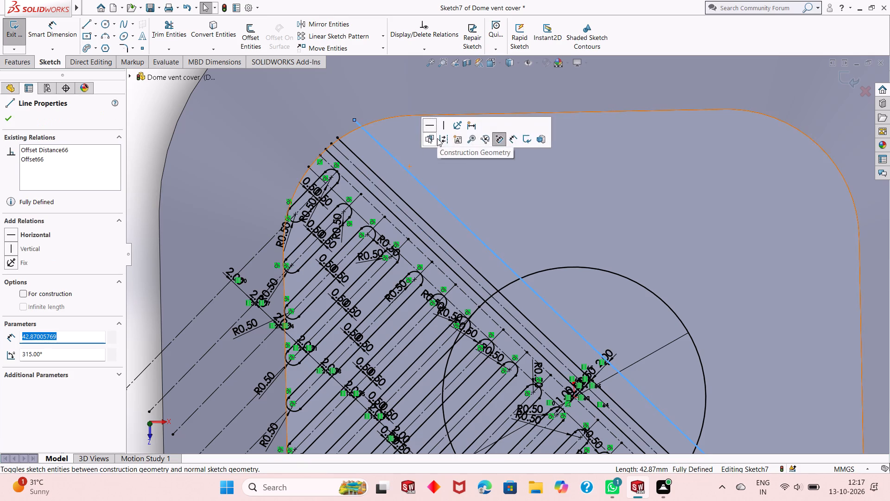
click(443, 138)
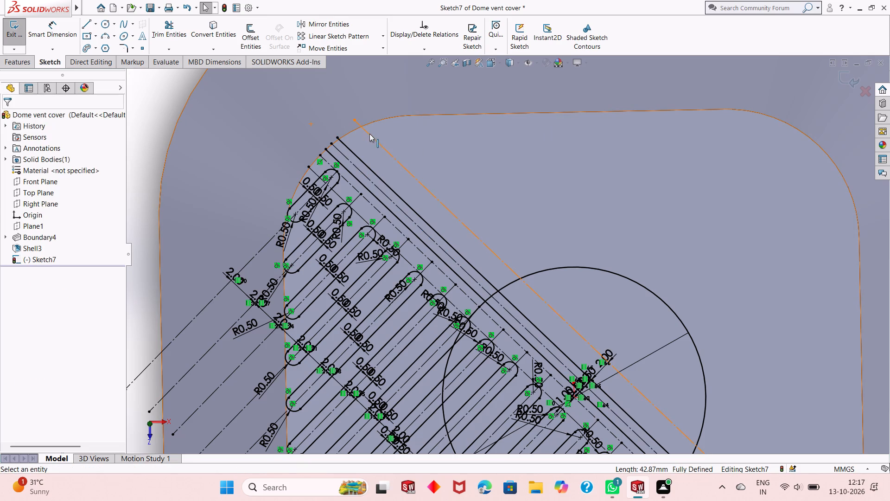
Offset the outermost diagonal construction line 0.5 mm in both directions with dimensions added.
click(369, 134)
click(248, 39)
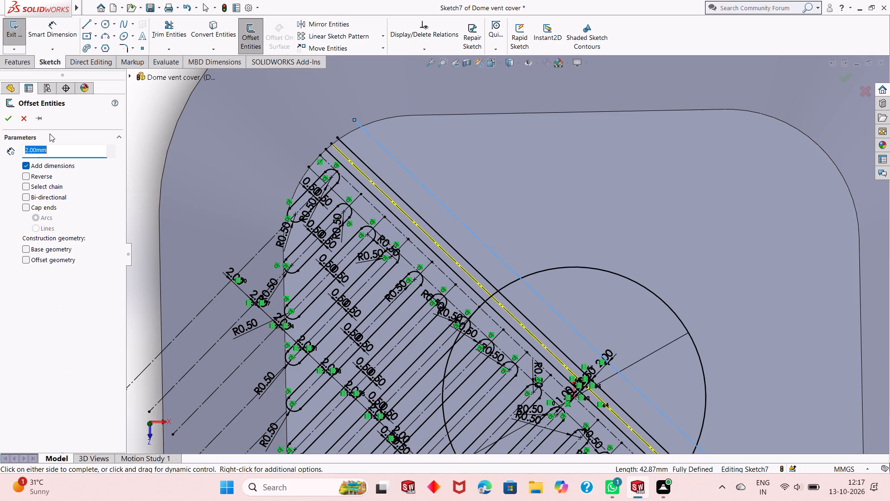
text(.5)
key(Return)
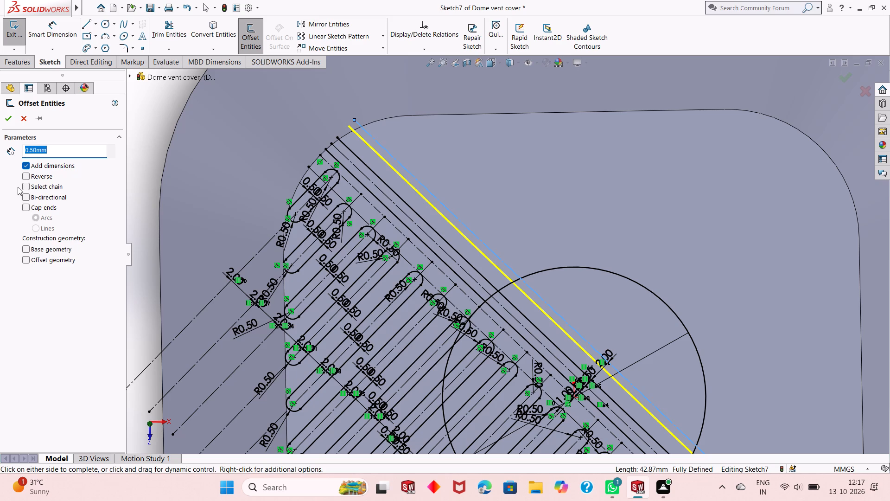
click(30, 197)
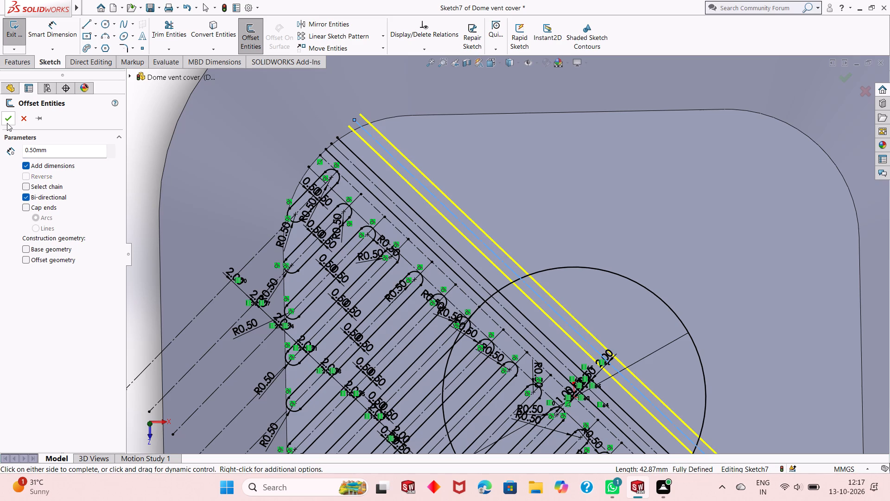
click(7, 123)
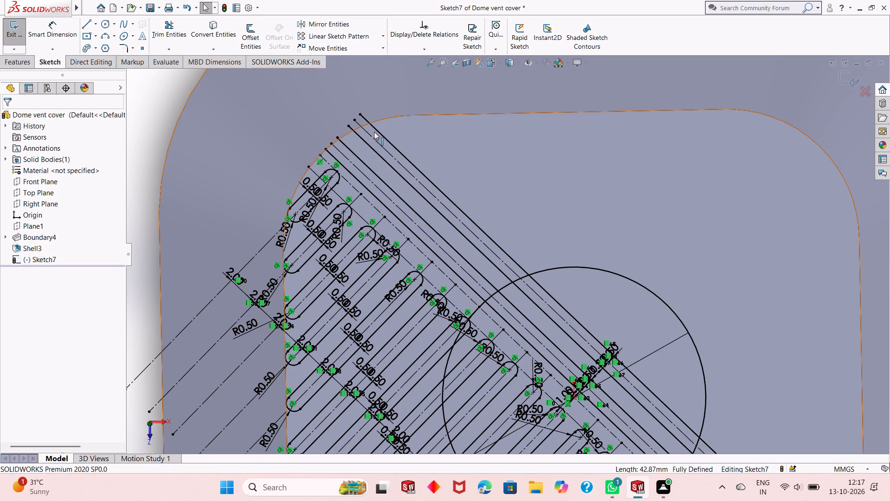
Offset the construction line between the two new solid lines 2 mm farther from the slots, with a dimension added.
click(390, 156)
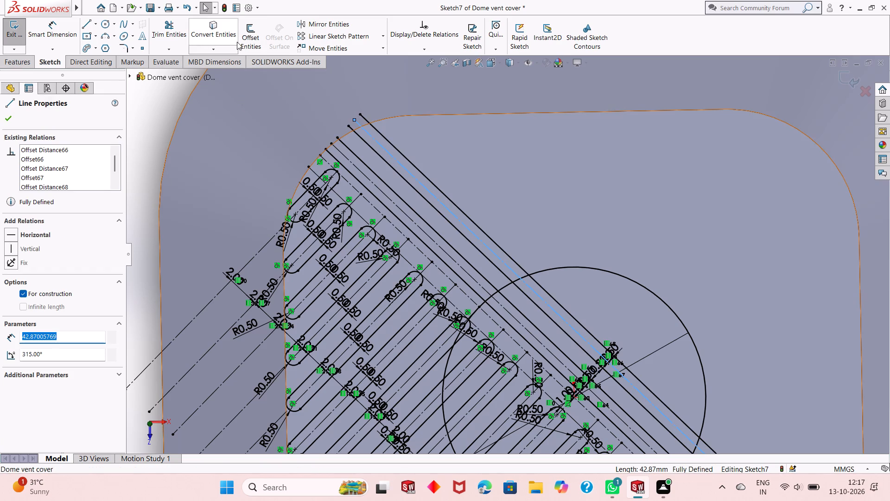
click(246, 40)
click(58, 198)
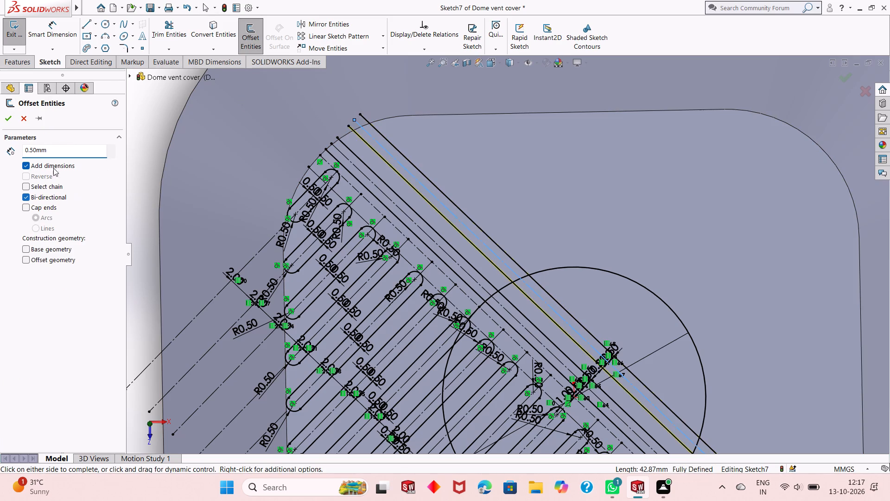
click(52, 141)
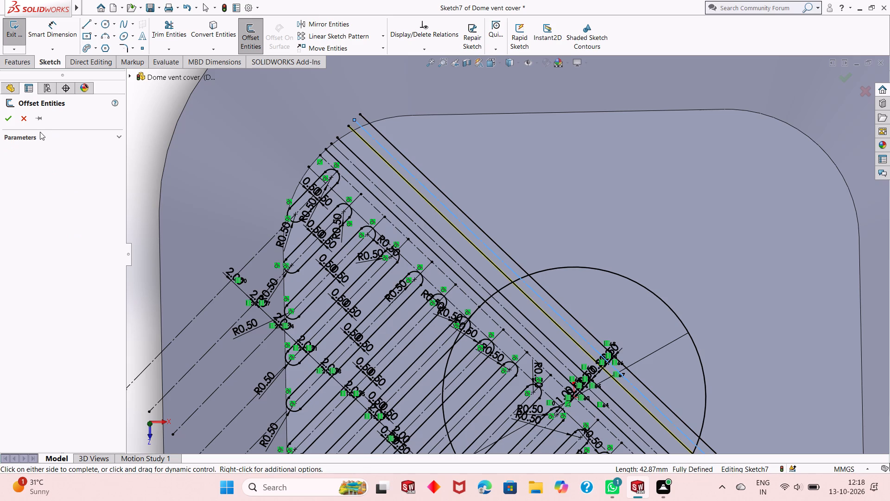
click(40, 133)
triple_click(41, 151)
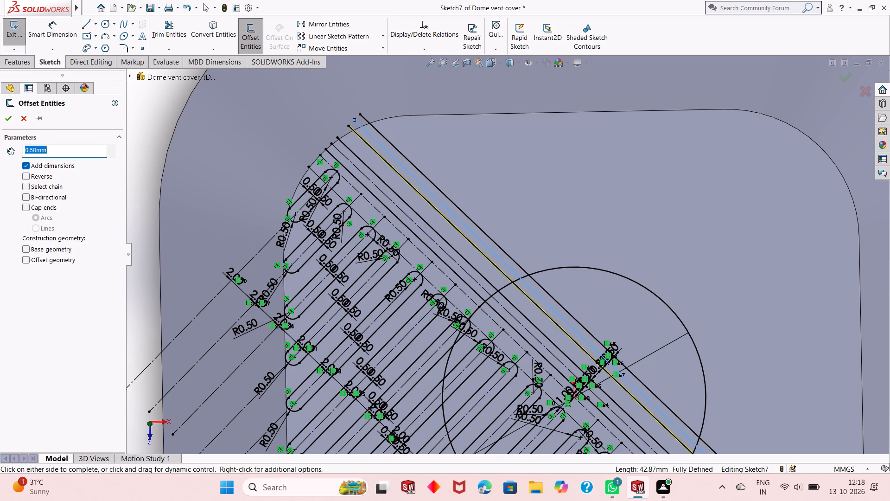
key(2)
key(Return)
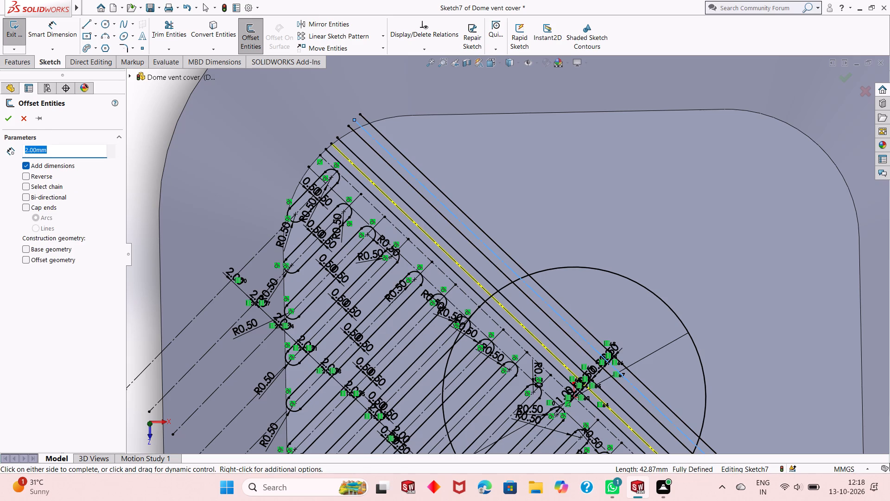
click(33, 180)
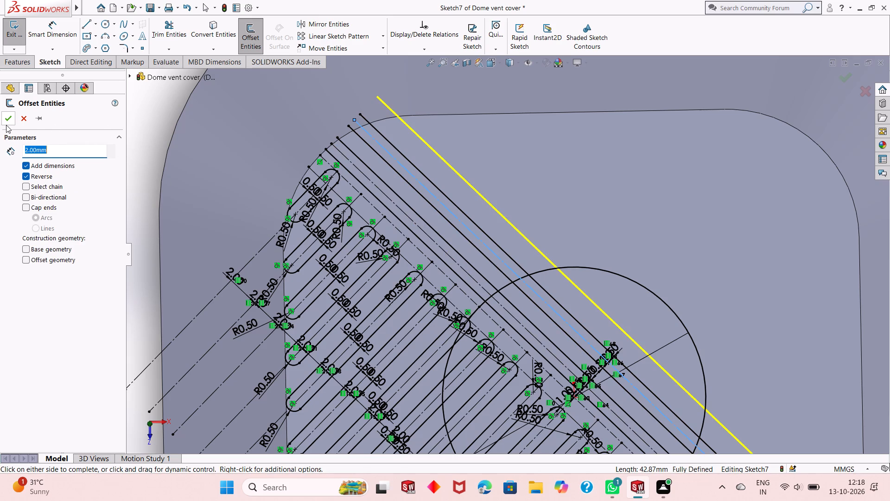
click(6, 121)
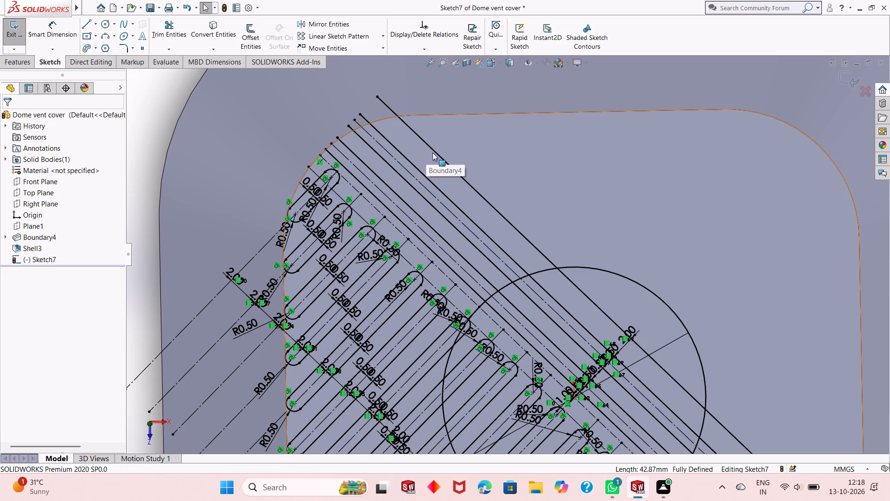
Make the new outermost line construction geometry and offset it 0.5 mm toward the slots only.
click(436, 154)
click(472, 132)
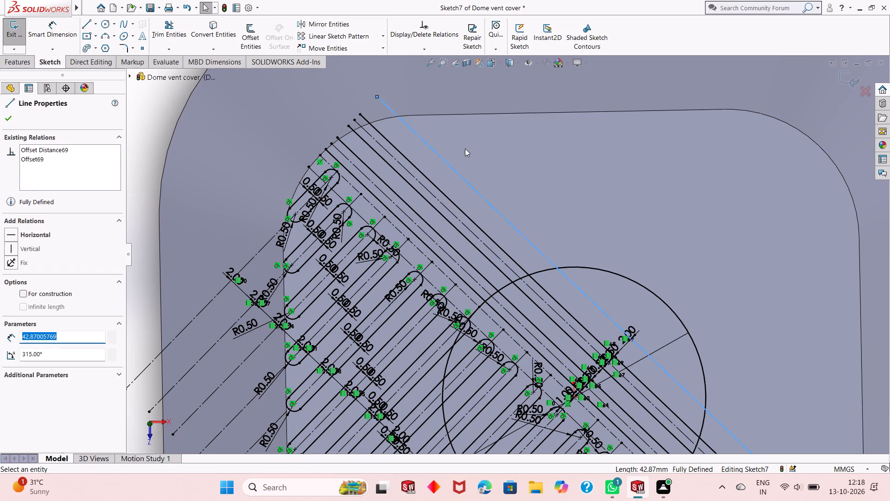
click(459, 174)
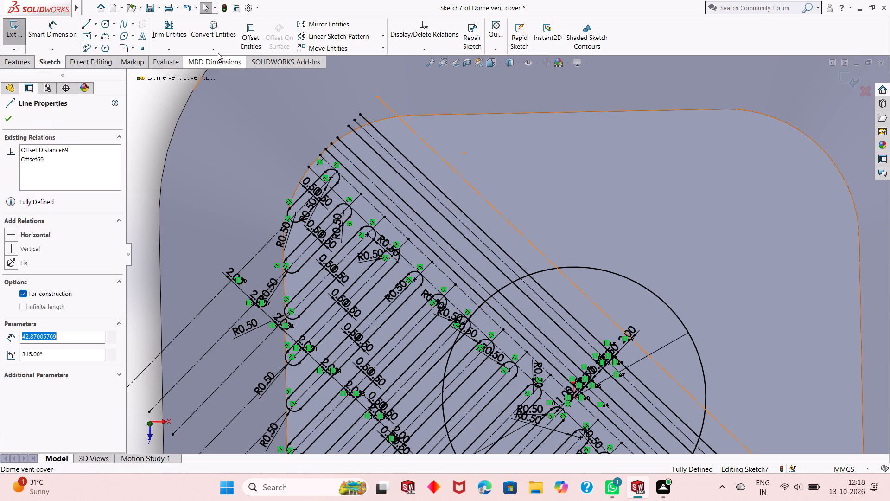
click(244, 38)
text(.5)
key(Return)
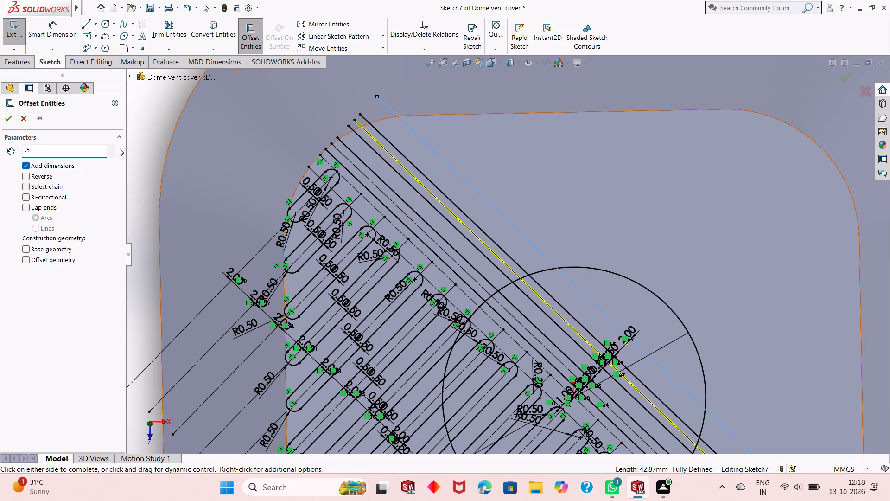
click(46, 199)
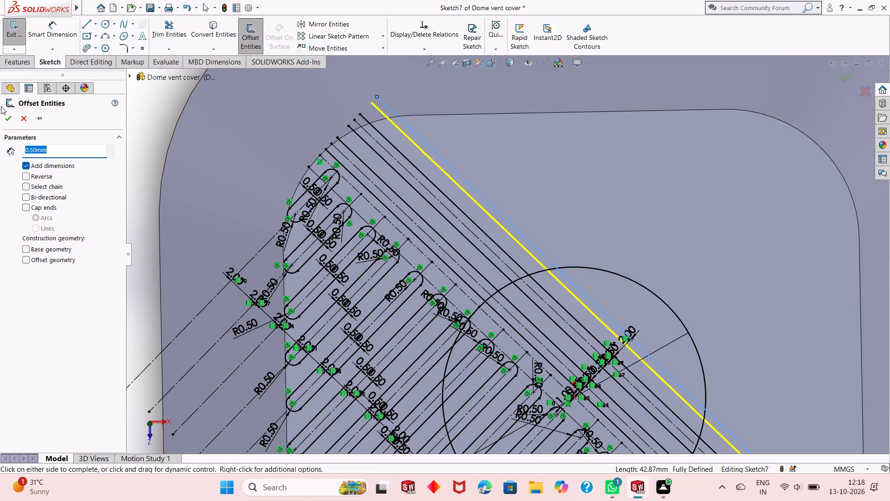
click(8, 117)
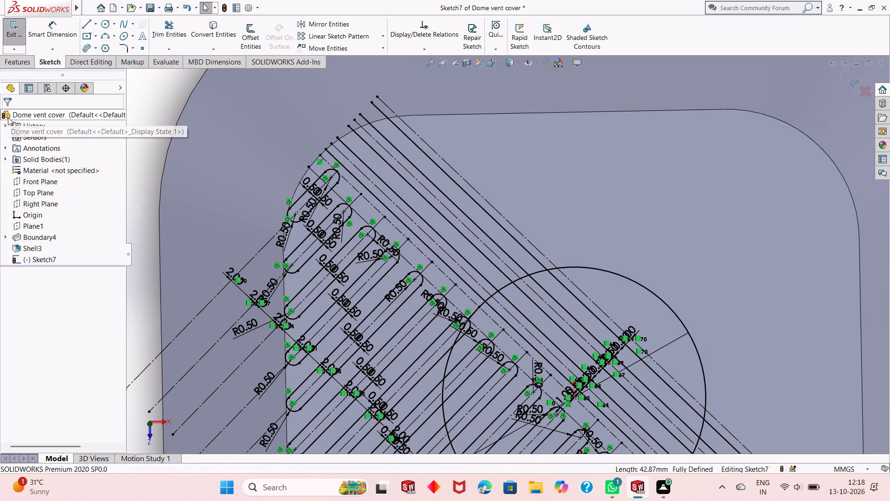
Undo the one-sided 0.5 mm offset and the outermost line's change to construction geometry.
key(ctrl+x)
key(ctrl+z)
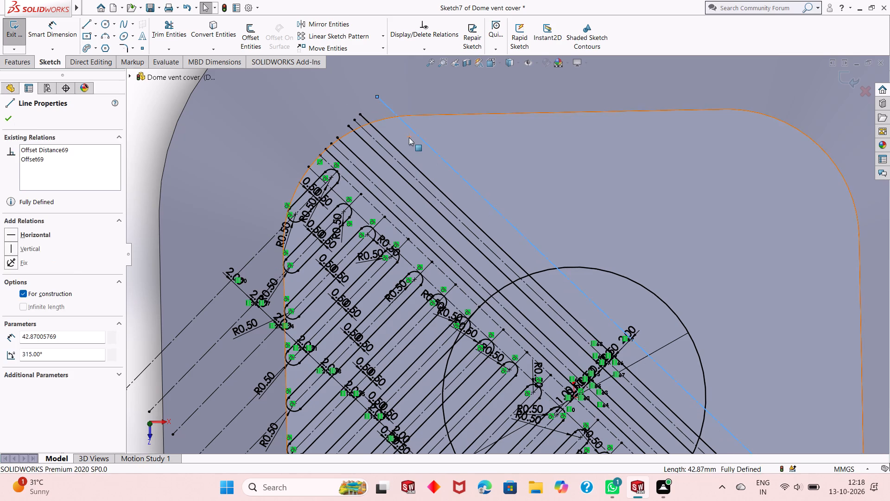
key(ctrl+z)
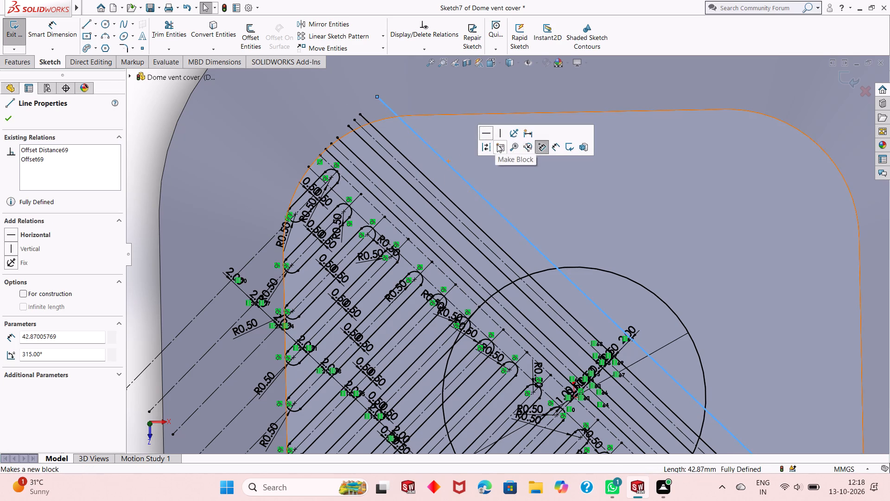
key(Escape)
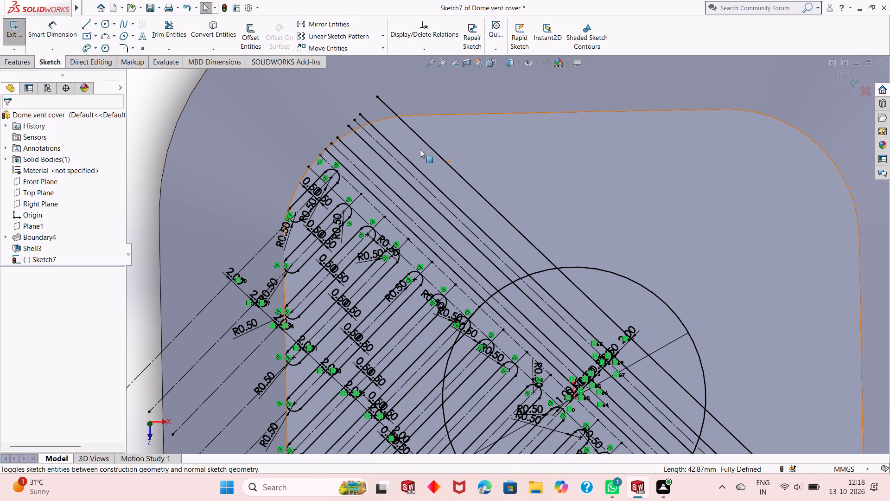
Make the outermost diagonal line construction geometry.
click(435, 152)
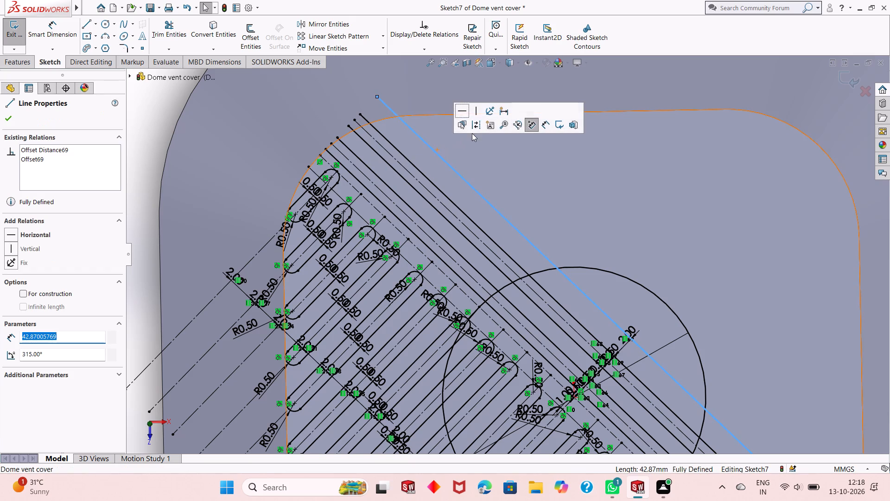
click(478, 126)
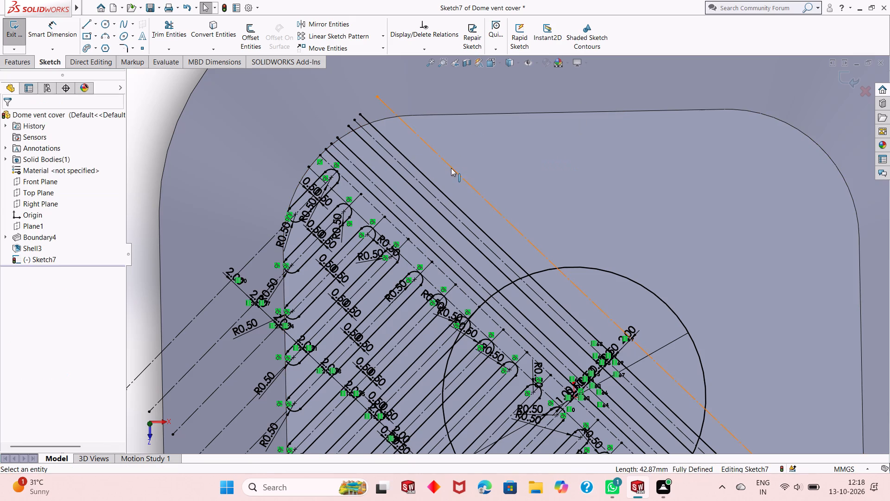
Offset the outermost construction line 0.5 mm in both directions with dimensions added.
click(451, 168)
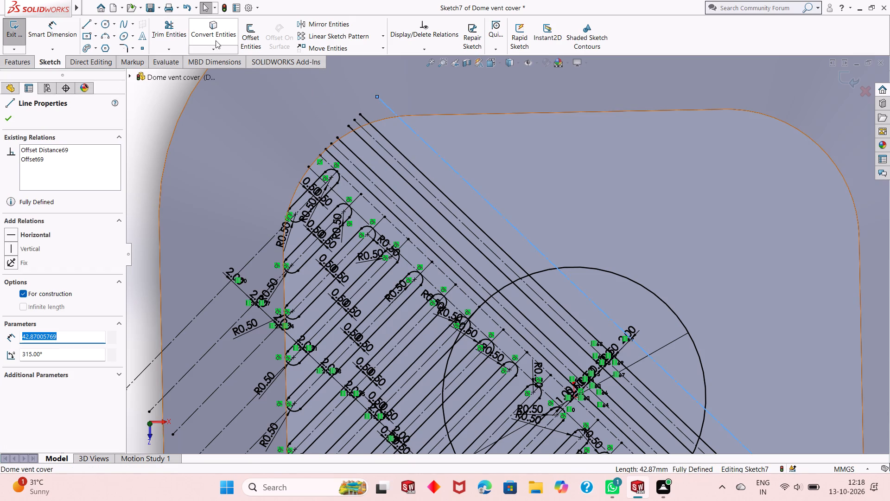
click(255, 38)
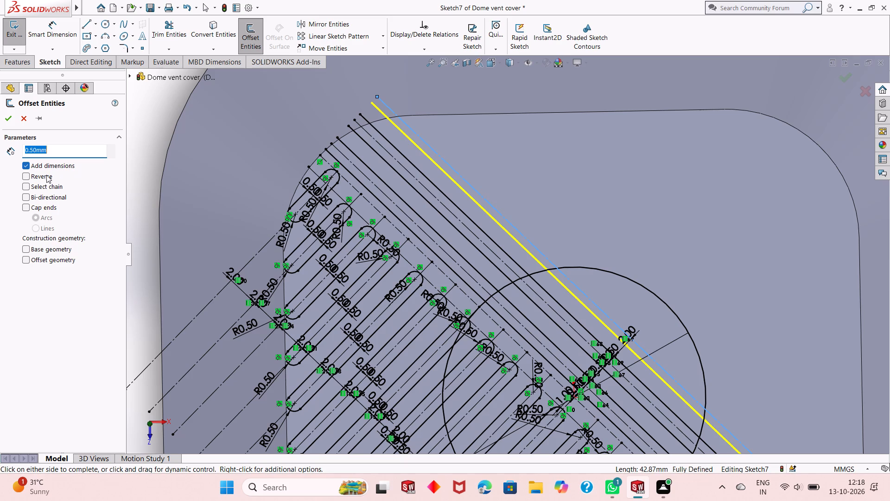
click(23, 199)
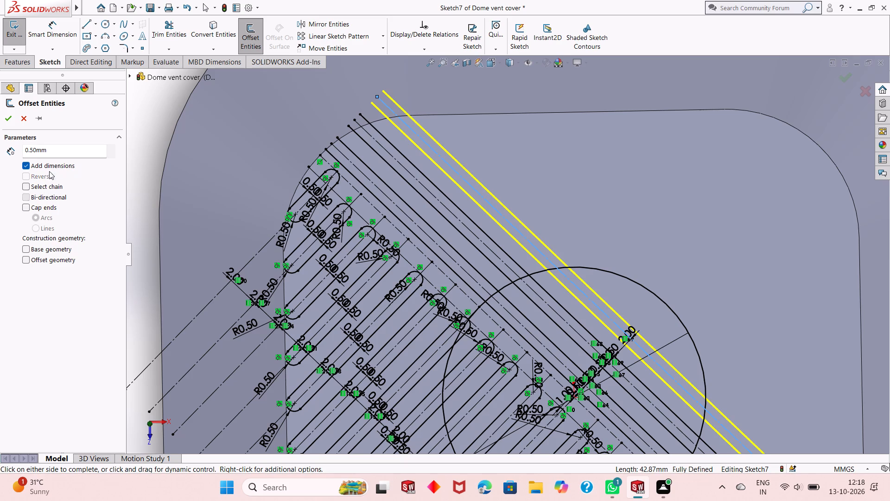
click(12, 122)
Offset the construction line between the newest solid pair 2 mm farther from the slots and make the new line construction geometry.
click(469, 186)
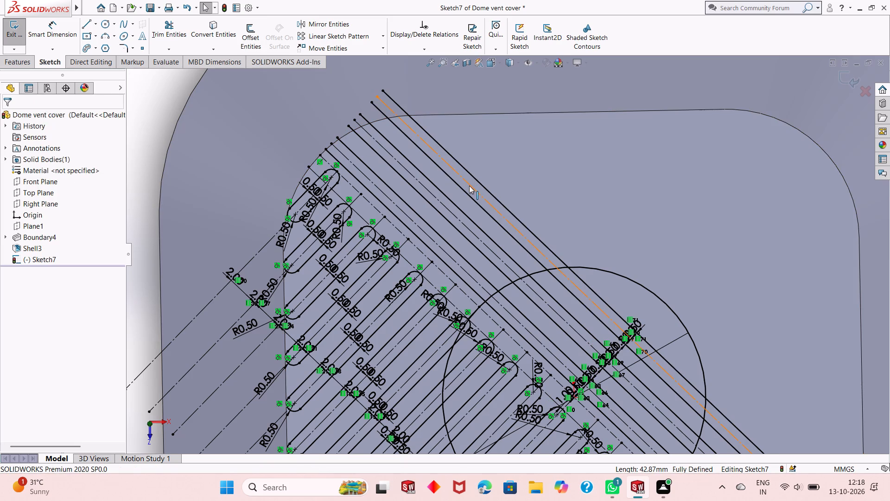
click(243, 48)
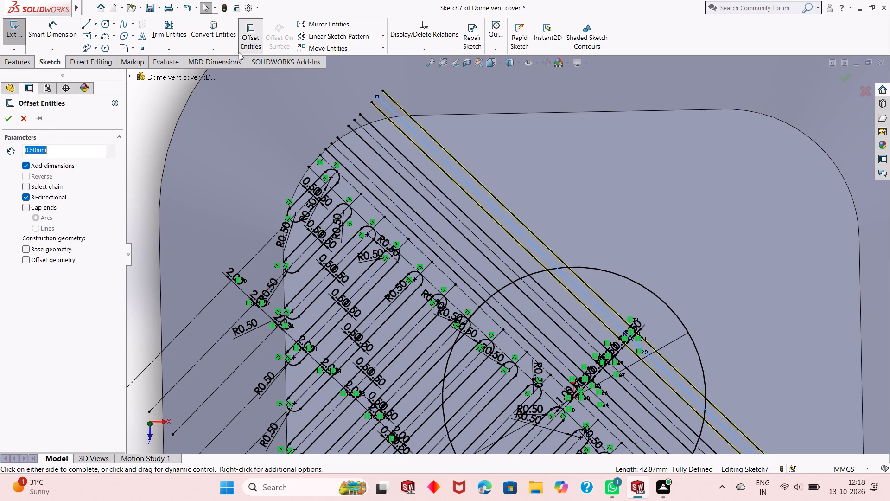
key(2)
key(Return)
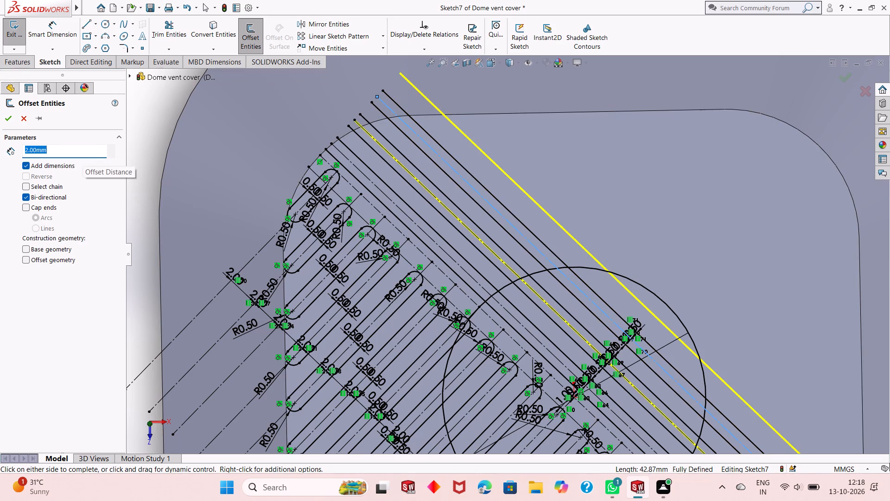
click(25, 197)
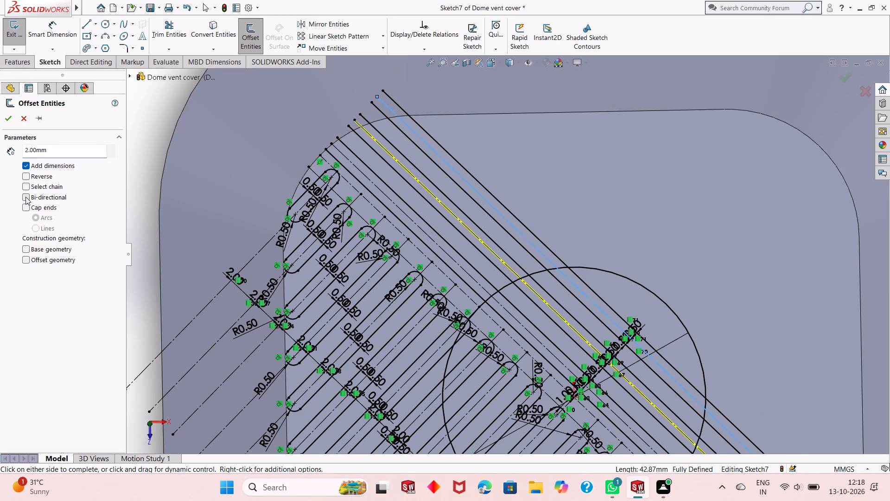
click(23, 173)
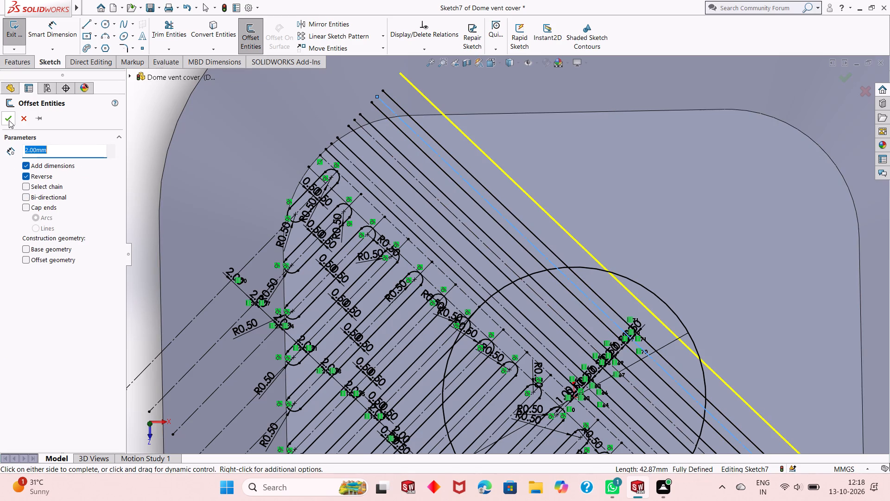
click(9, 118)
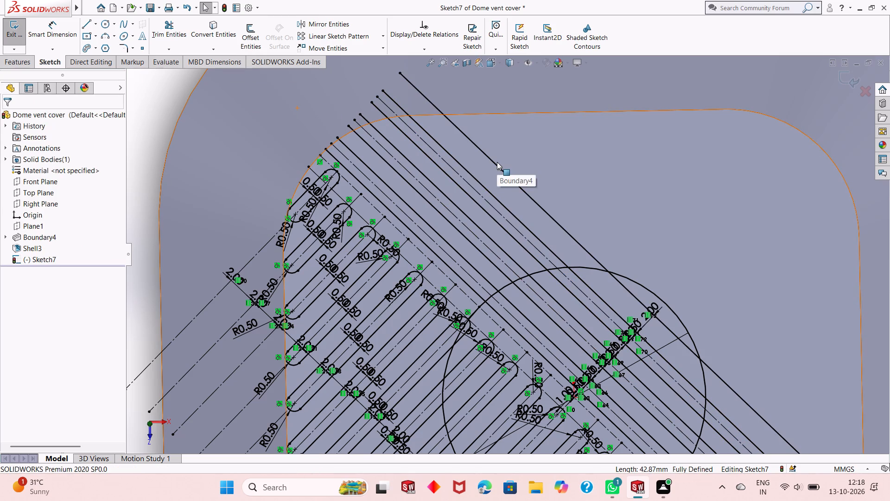
click(497, 165)
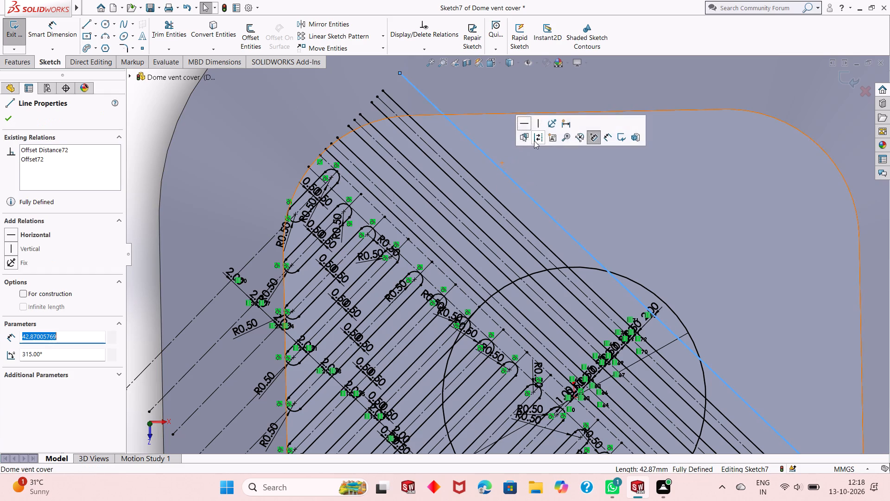
click(534, 141)
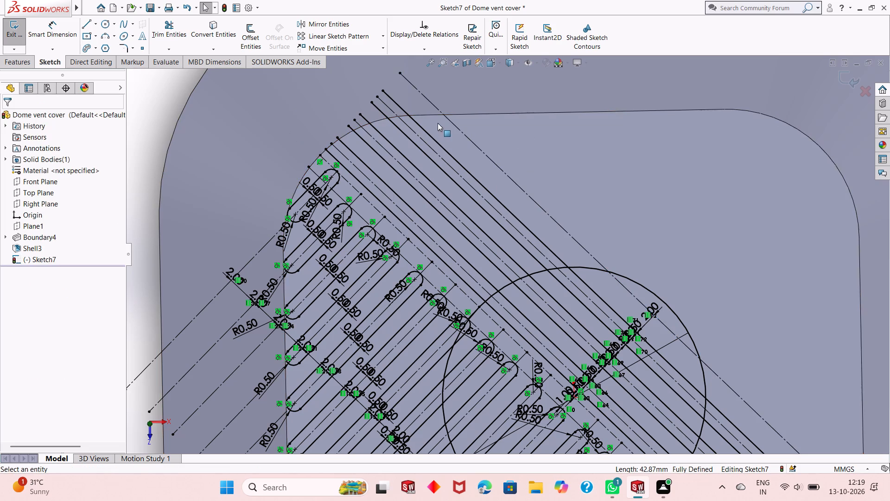
Offset the outermost diagonal construction line 0.5 mm in both directions with dimensions added.
click(453, 125)
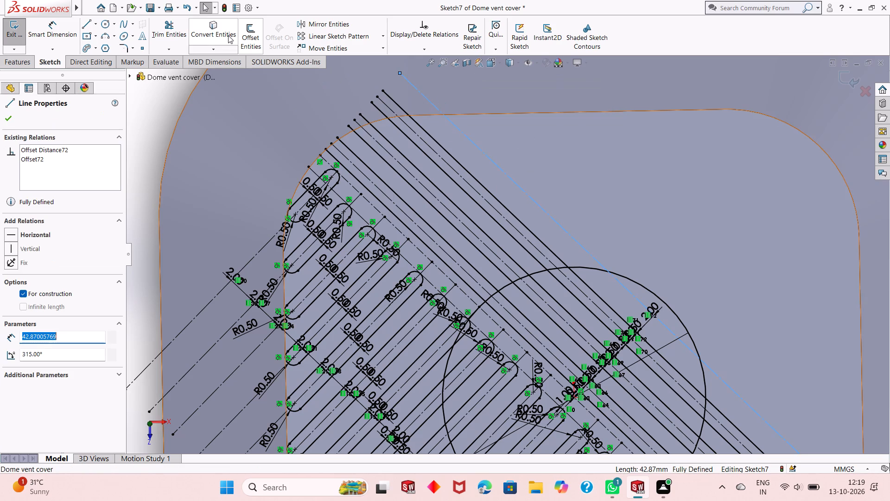
click(252, 33)
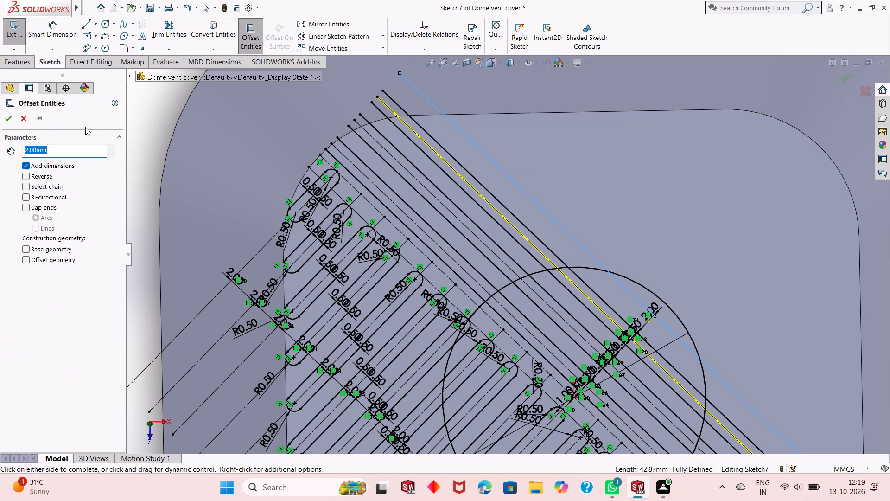
text(.5)
key(Return)
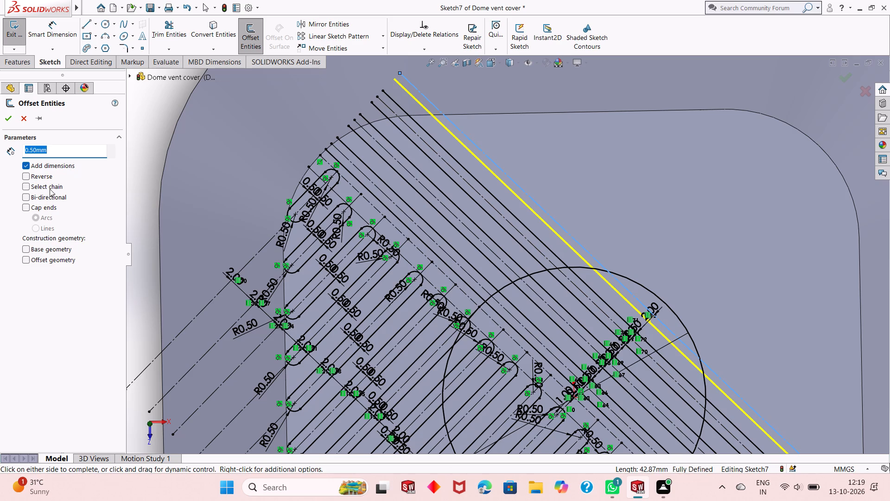
click(20, 198)
click(25, 199)
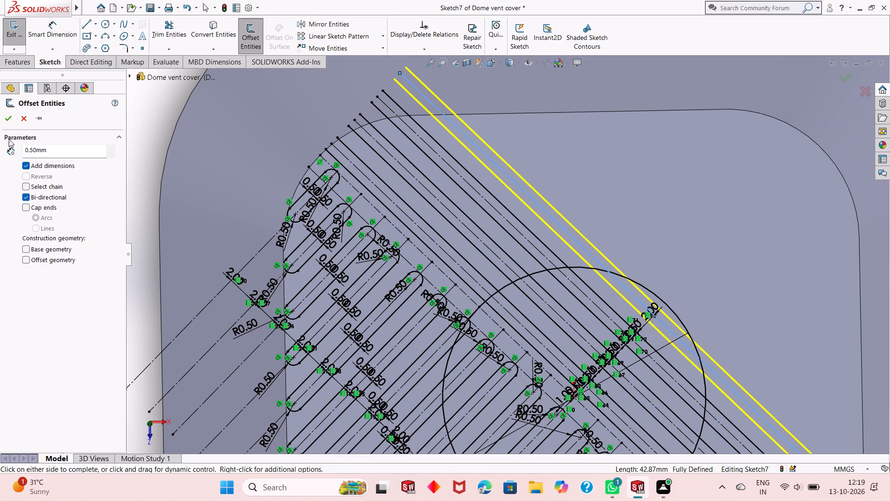
click(6, 123)
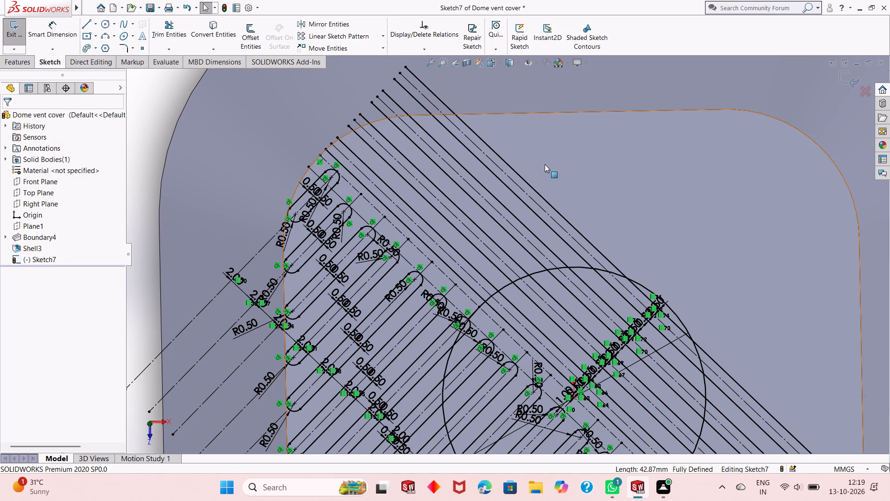
Offset the construction line between the newest solid pair 2 mm farther outward and make the new line construction geometry.
click(532, 198)
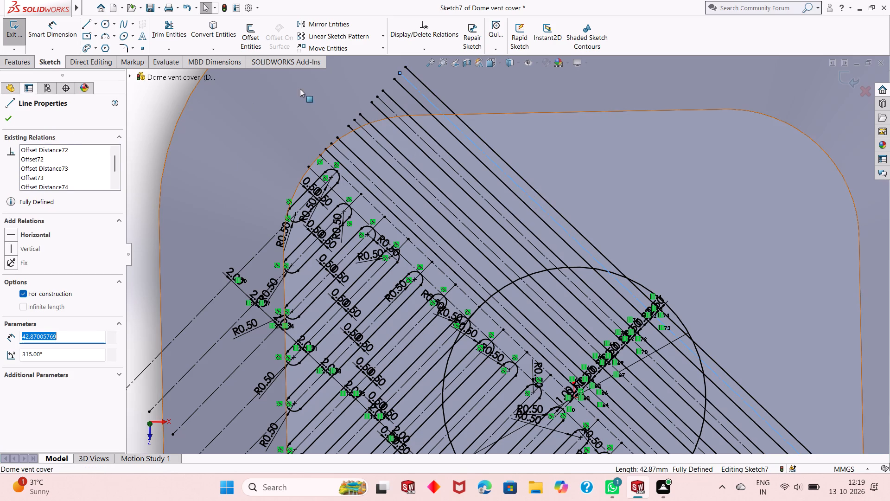
click(261, 39)
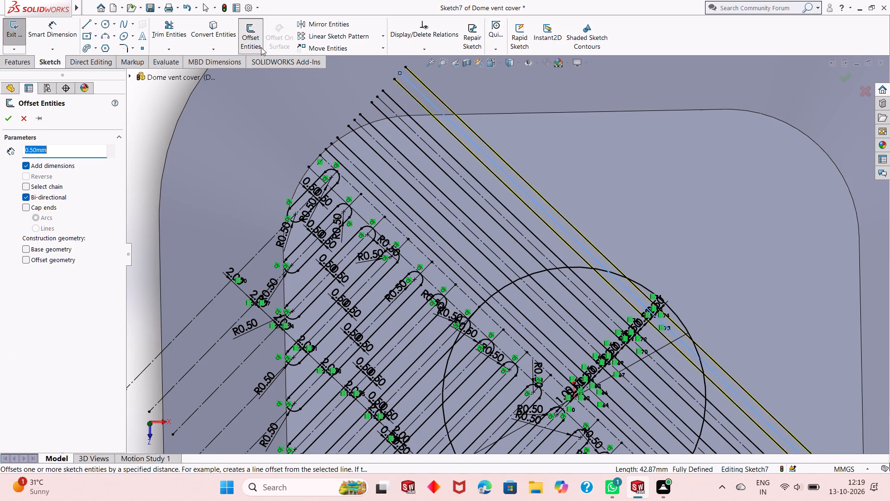
key(2)
key(Return)
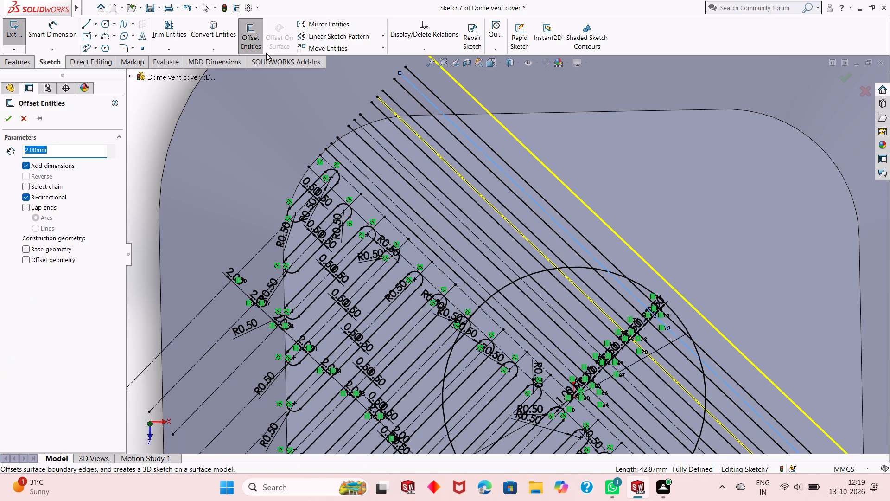
click(24, 196)
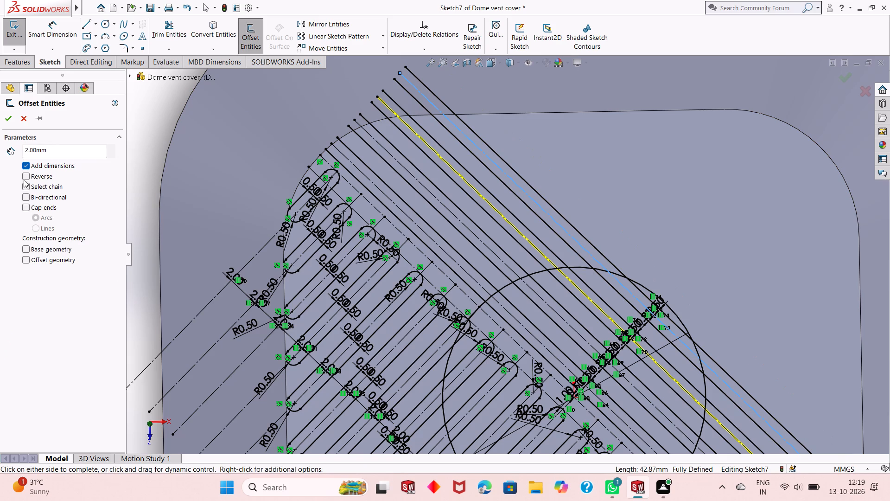
click(24, 179)
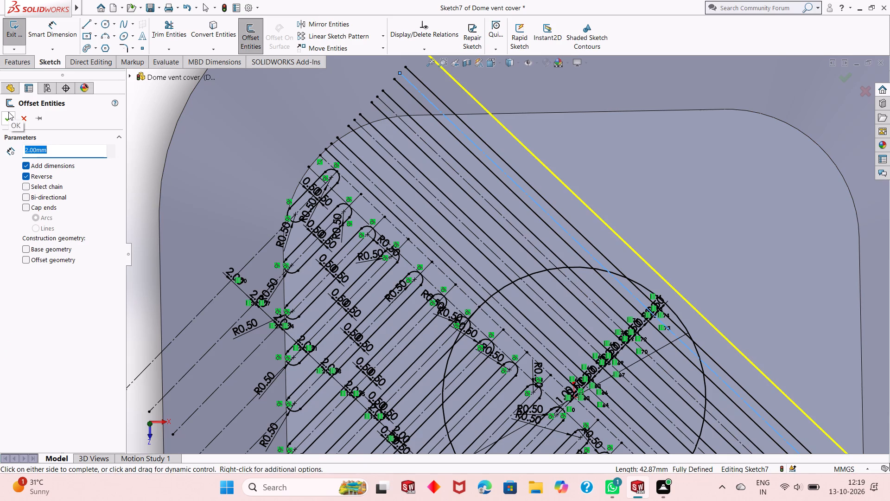
click(8, 119)
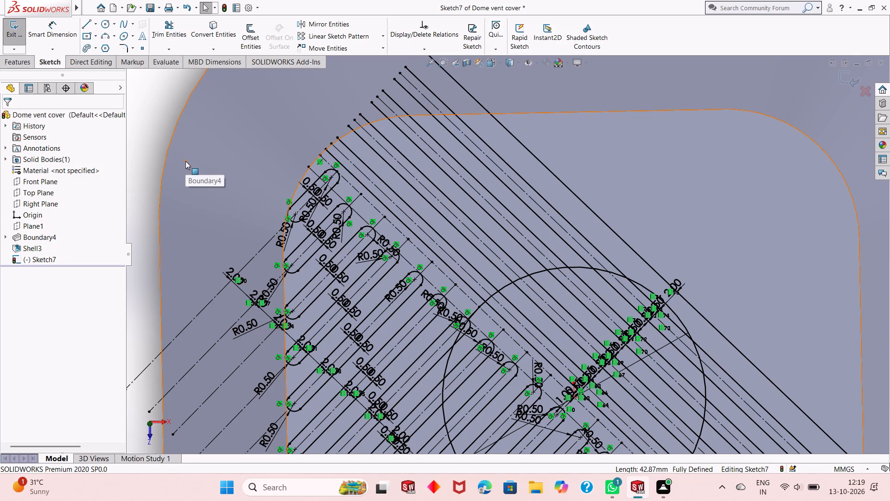
click(604, 220)
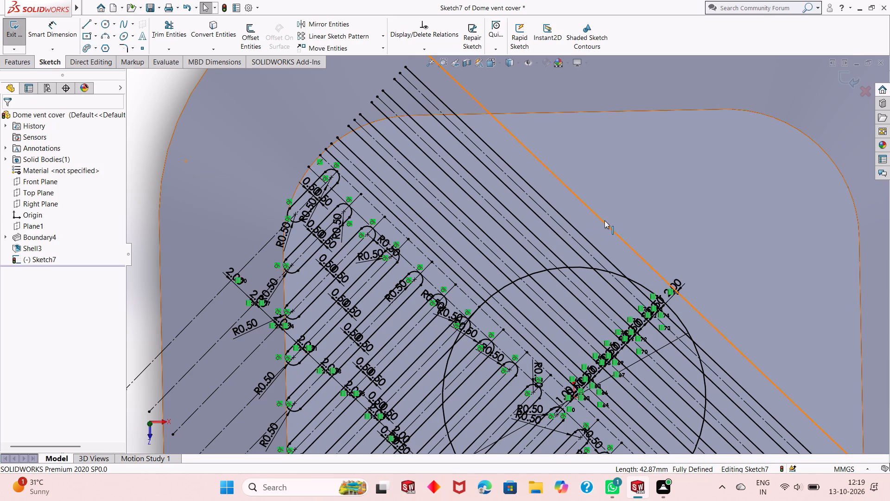
click(643, 192)
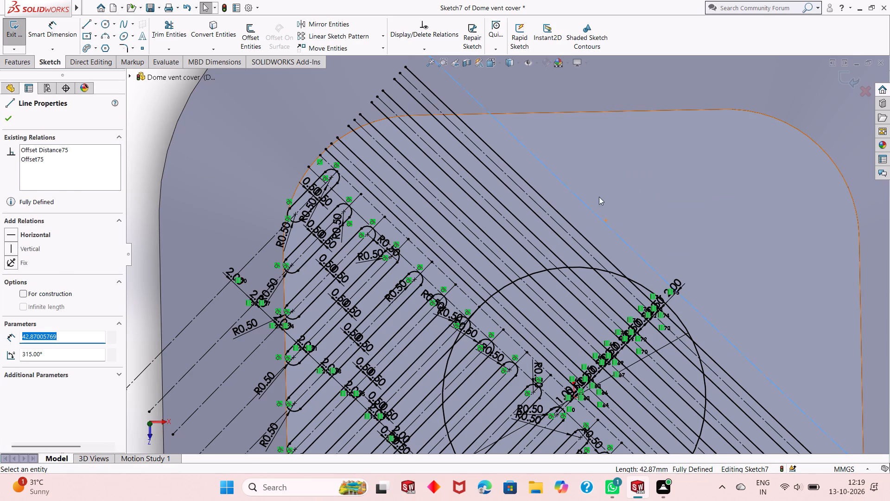
Offset the new outermost construction line 0.5 mm bi-directionally with dimensions added.
click(577, 197)
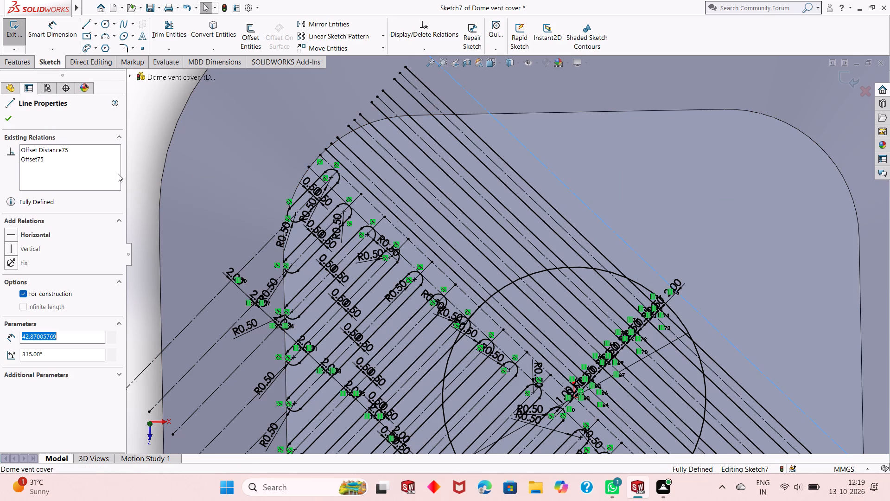
click(250, 40)
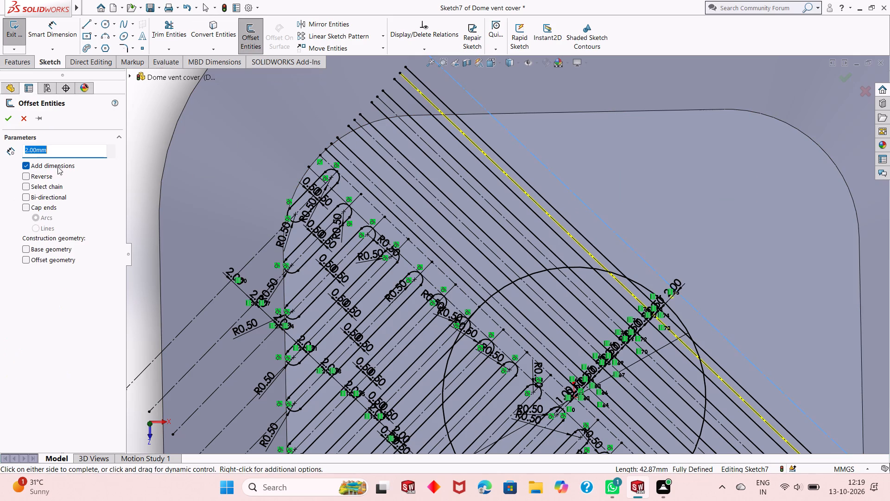
click(25, 194)
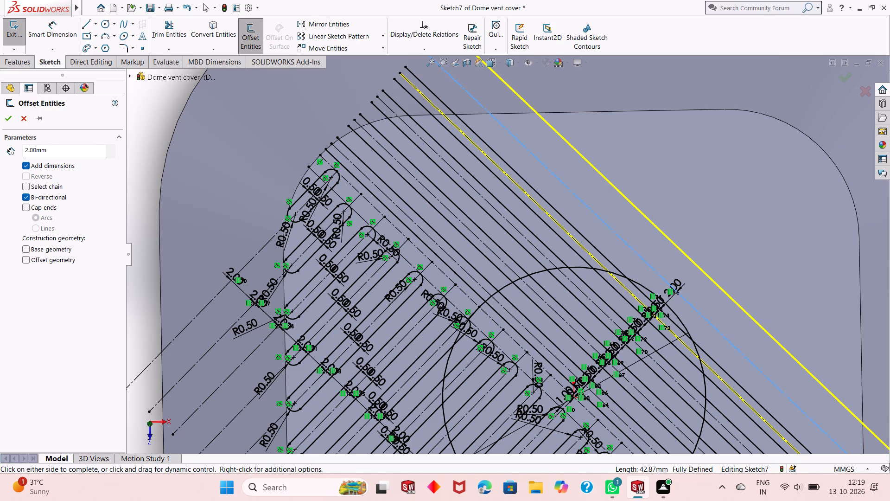
double_click(54, 152)
text(.5)
key(Return)
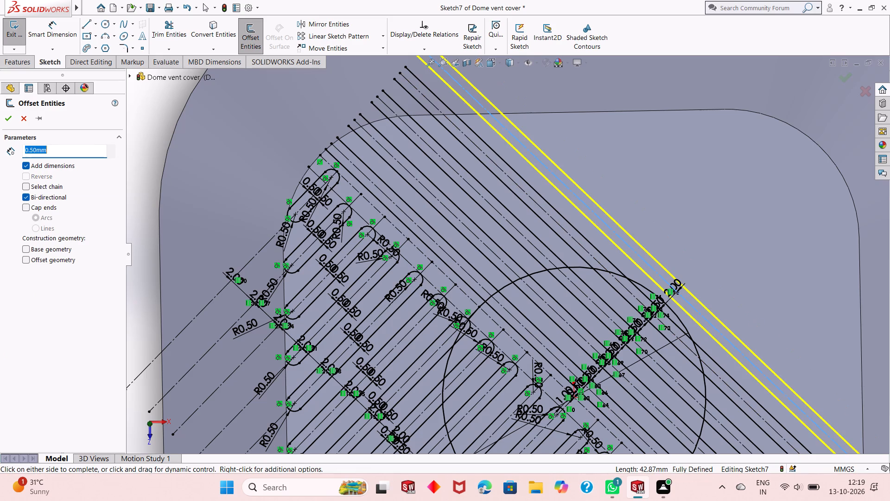
click(4, 122)
Offset the newest pair's construction centre line 2 mm away from the existing slots and make the resulting line construction geometry.
click(541, 163)
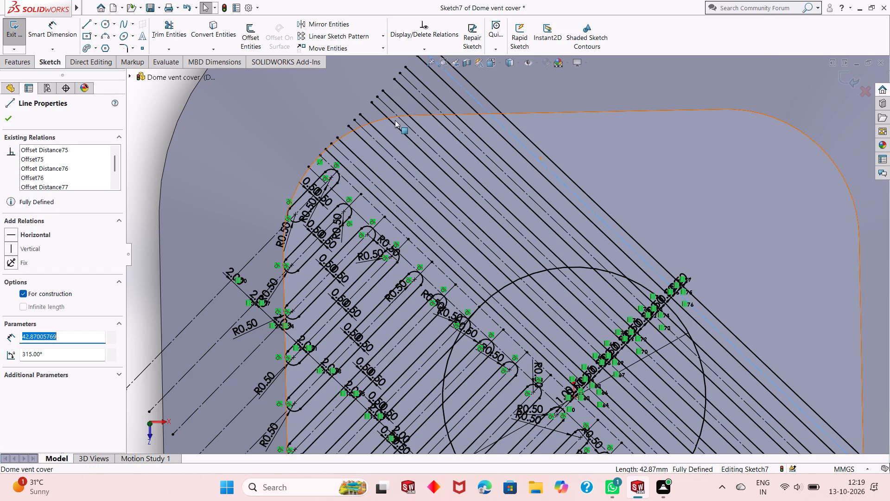
click(253, 27)
key(2)
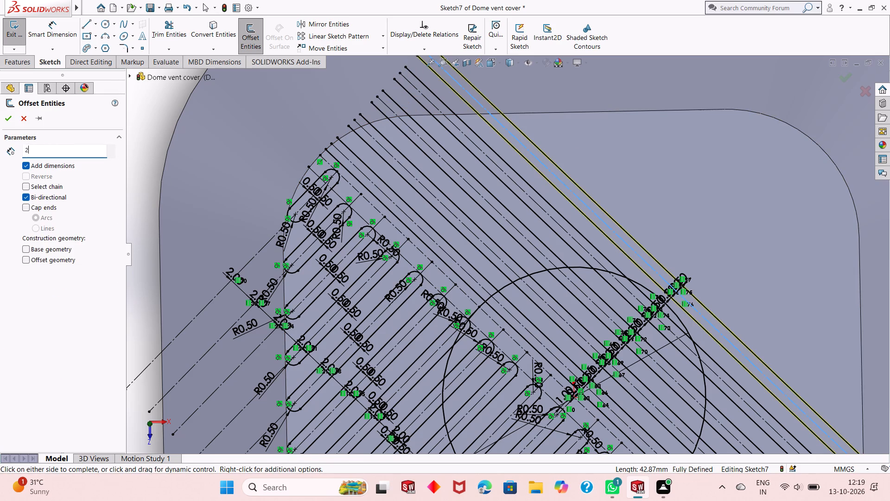
key(Return)
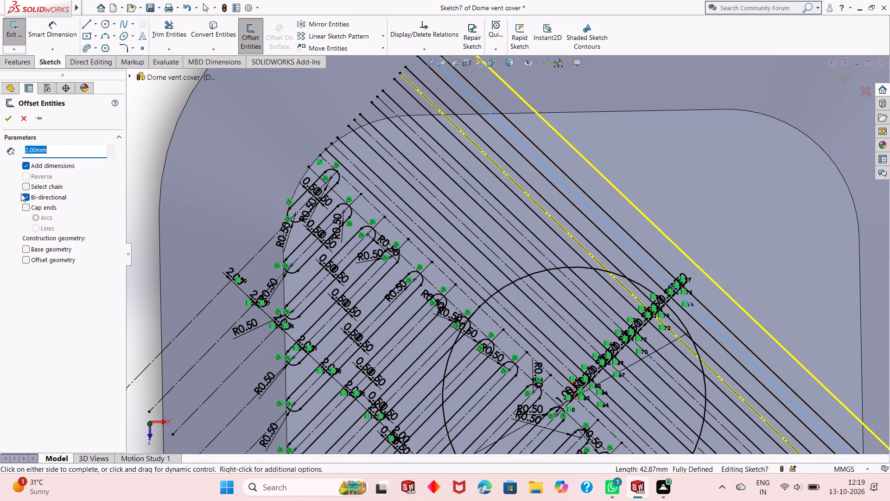
click(25, 197)
click(29, 180)
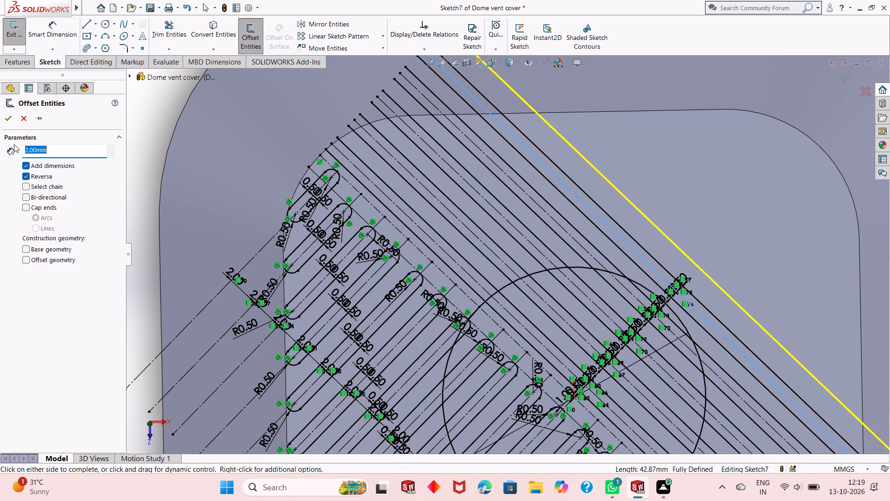
click(11, 122)
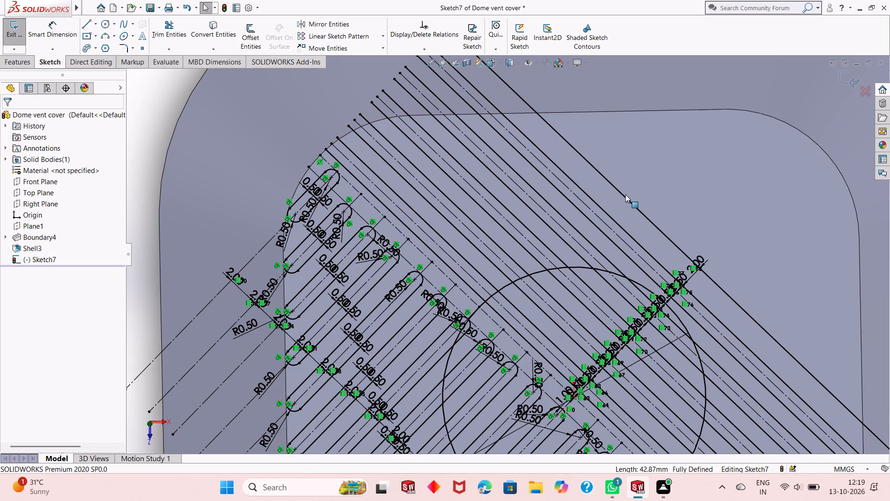
click(634, 204)
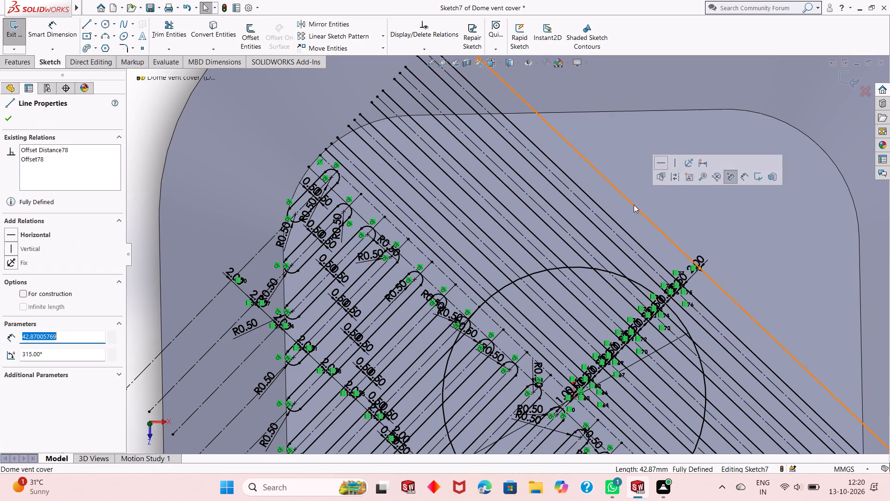
click(672, 176)
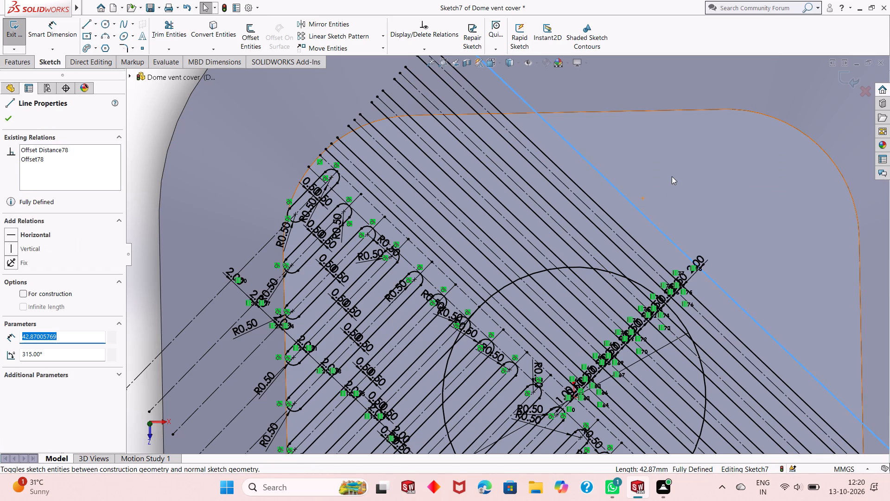
Offset the outermost diagonal construction line 0.5 mm to both sides with dimensions added.
click(631, 200)
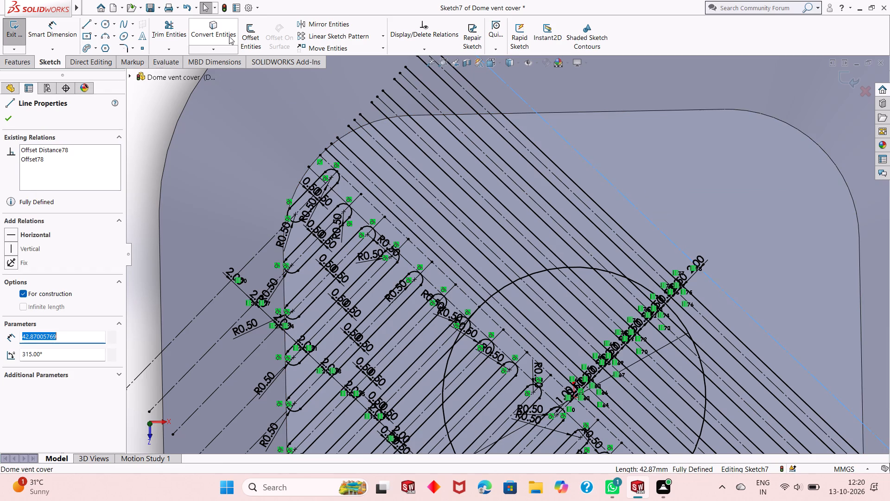
click(250, 37)
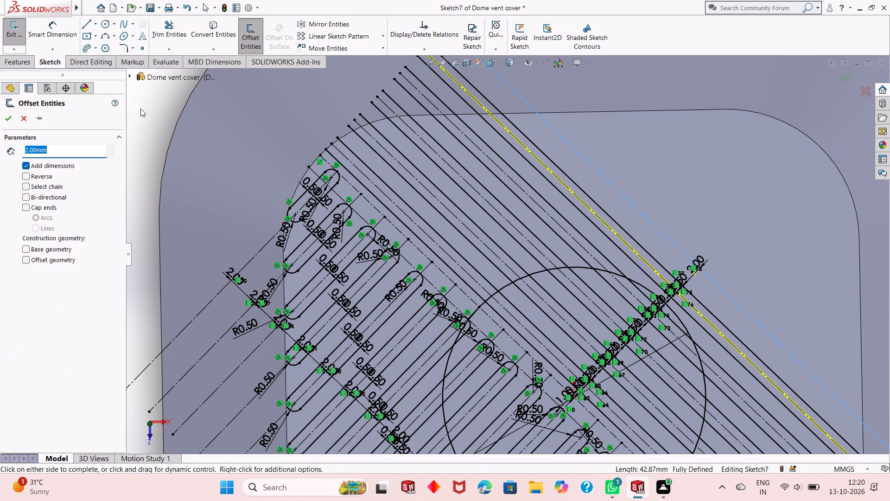
text(.5)
key(Return)
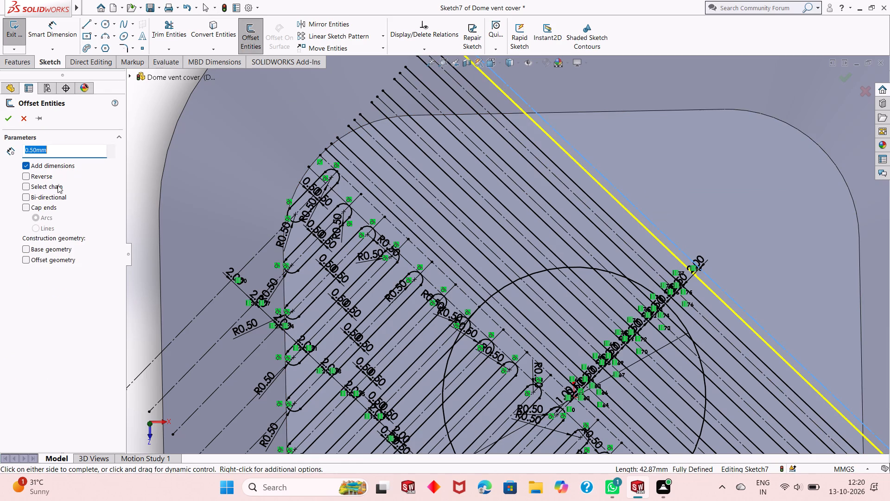
click(48, 193)
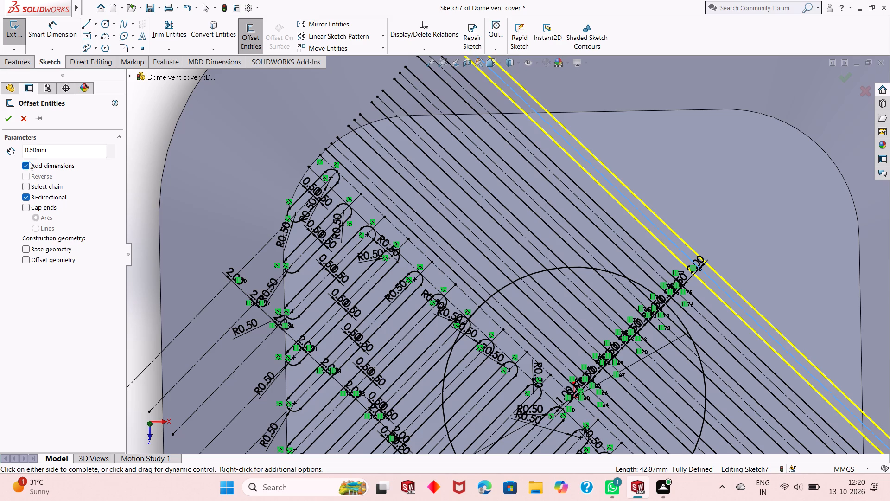
click(8, 118)
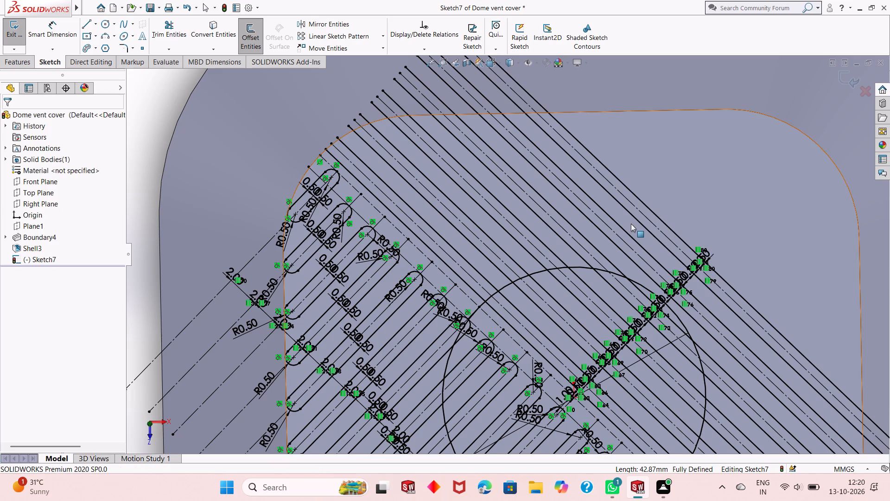
Offset the construction line between the outermost solid pair 2 mm farther outward, in one direction only, with dimensions added.
click(657, 229)
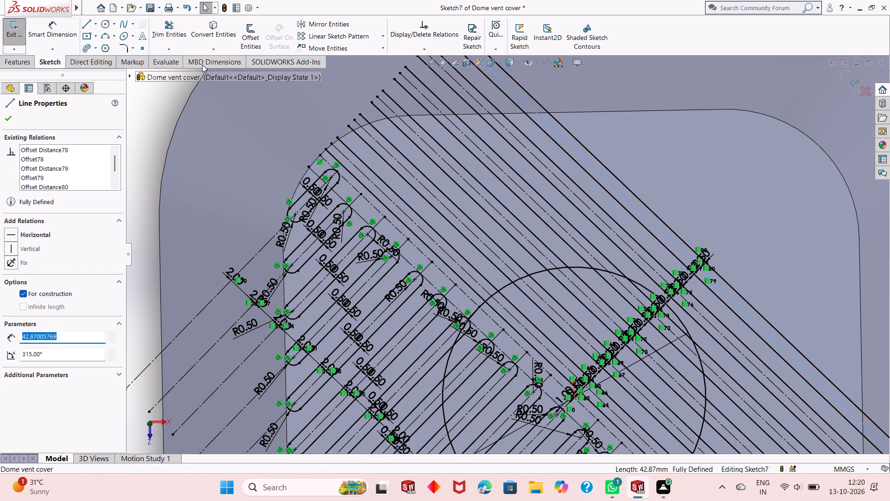
click(247, 45)
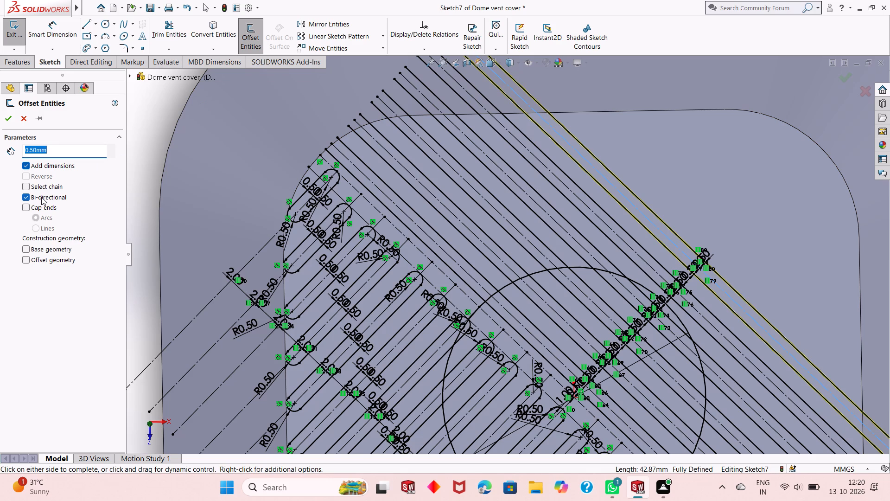
key(2)
key(Return)
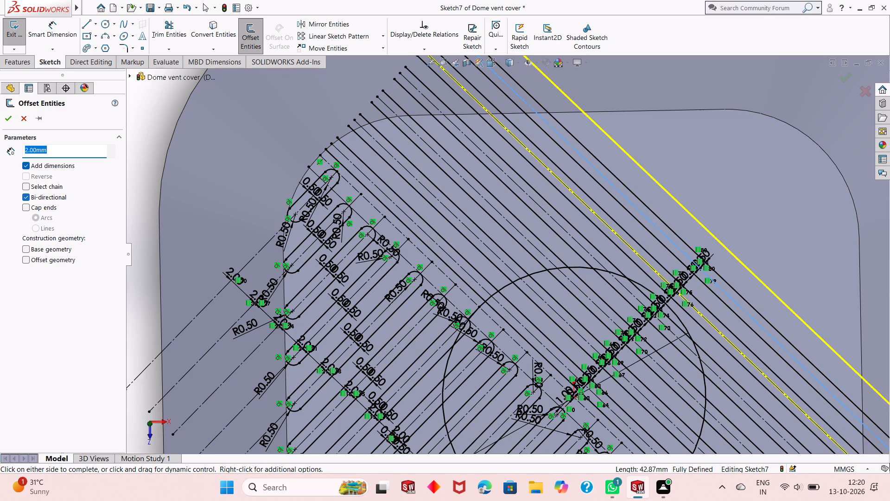
click(29, 196)
click(26, 174)
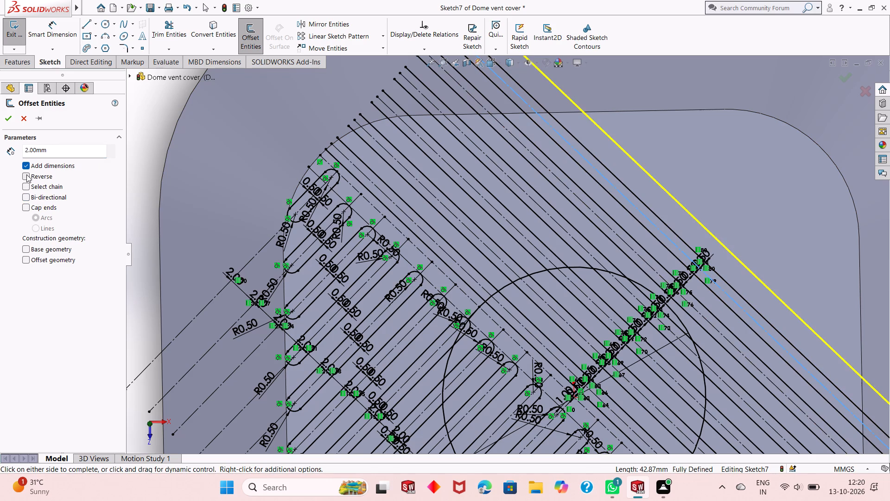
click(7, 122)
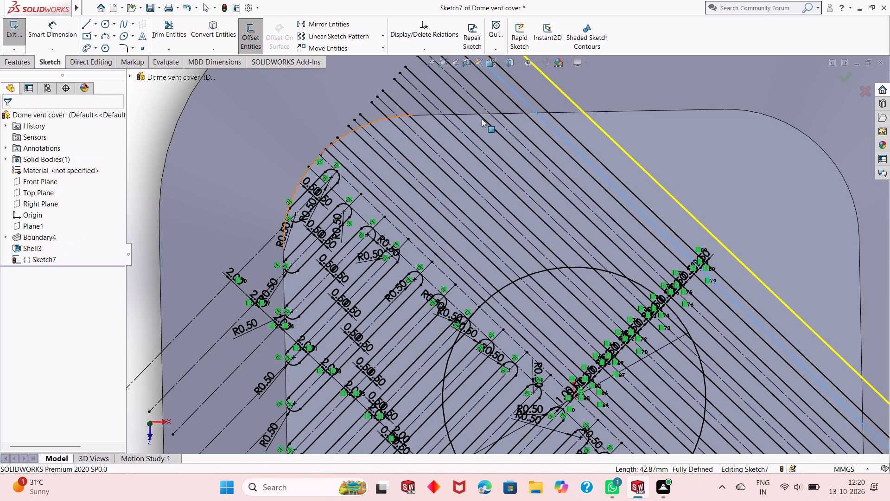
Make the new outermost diagonal line construction geometry and offset it 0.5 mm bi-directionally with dimensions added.
click(607, 137)
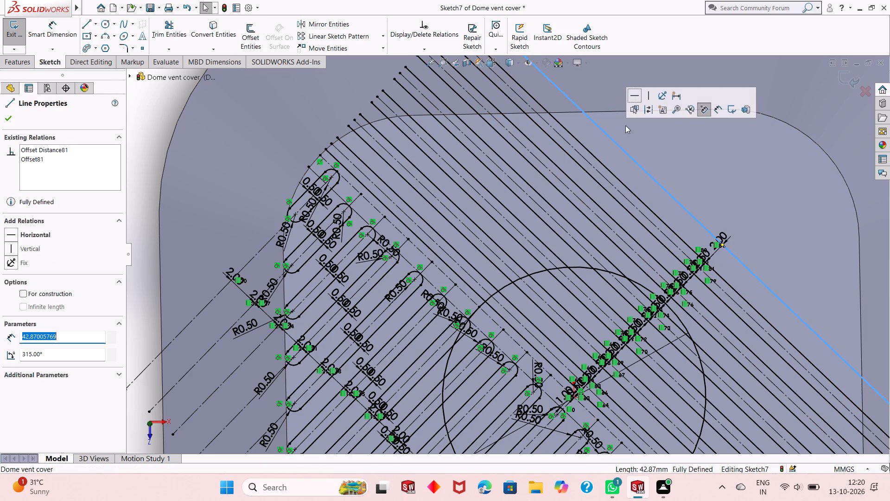
click(653, 110)
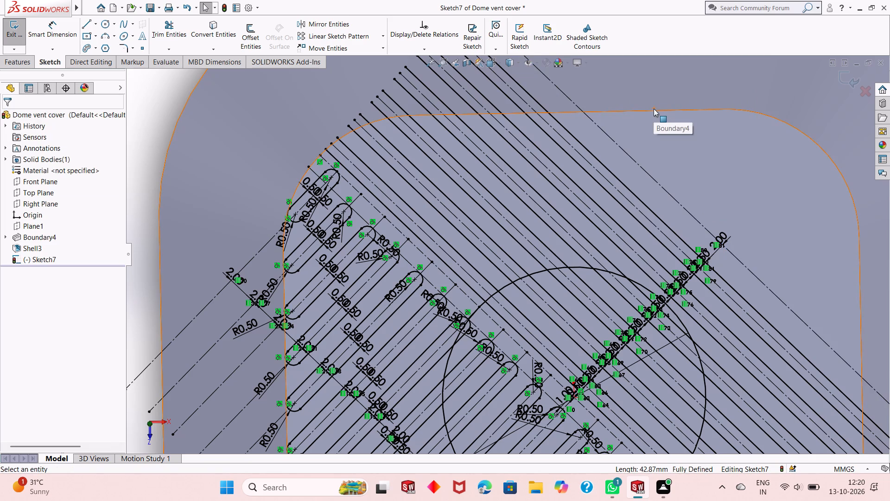
click(655, 179)
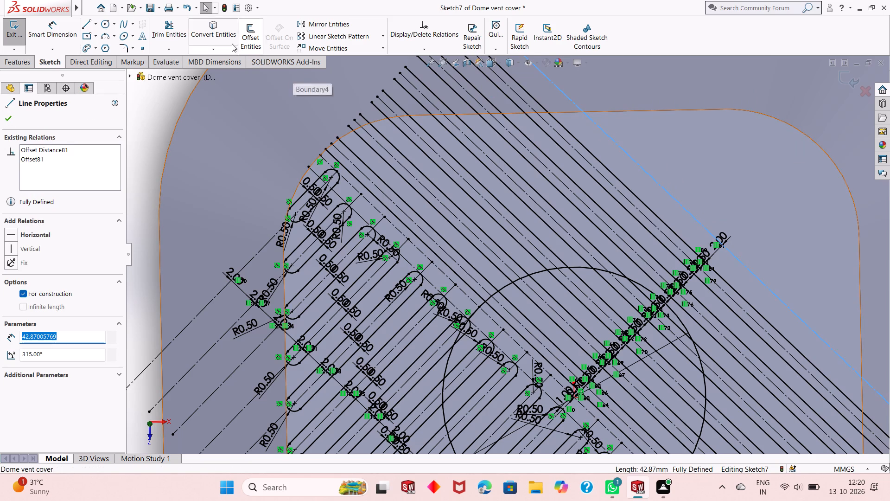
click(248, 30)
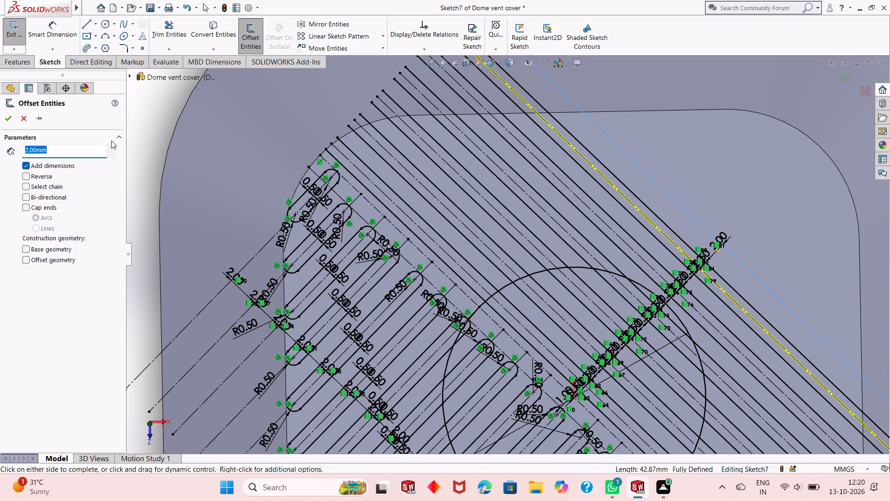
text(.5)
key(Return)
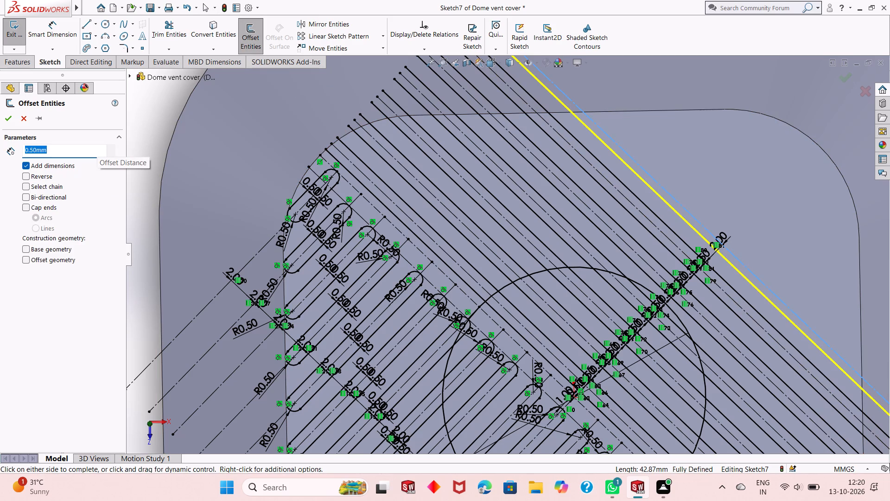
click(40, 195)
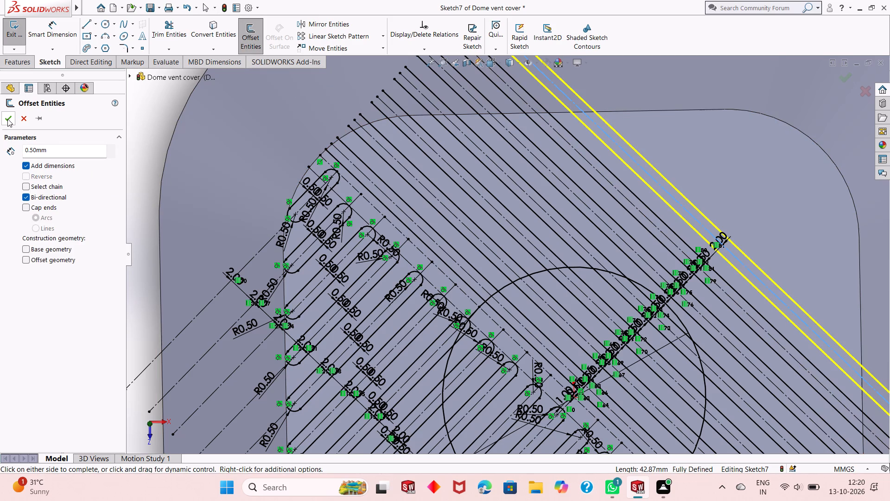
click(7, 119)
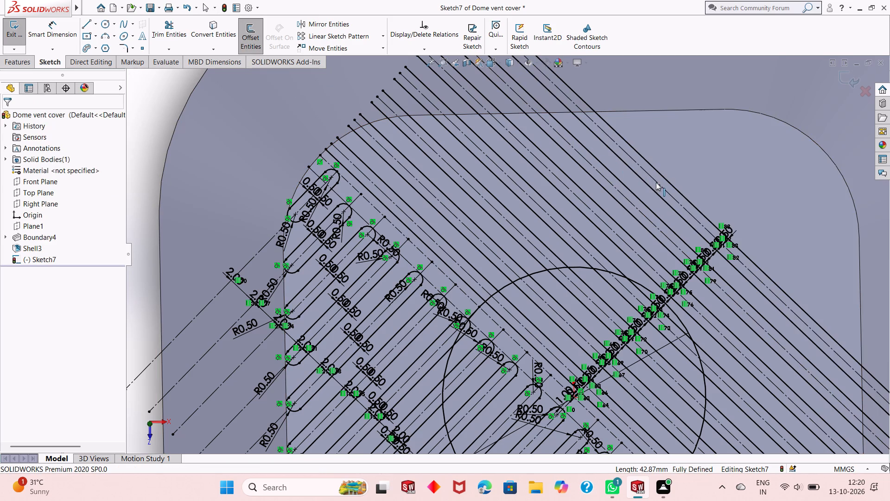
Offset the outermost pair's construction centre line 2 mm farther outward, in one direction only, and make the resulting line construction geometry.
click(659, 184)
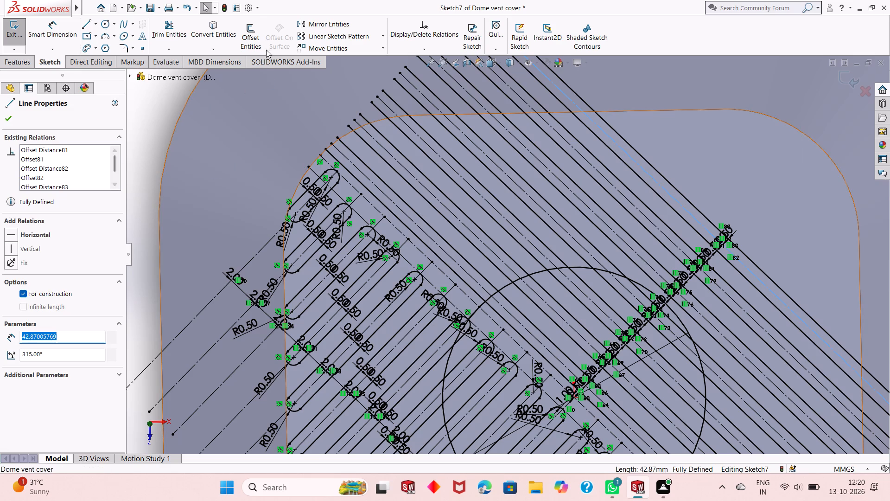
click(251, 35)
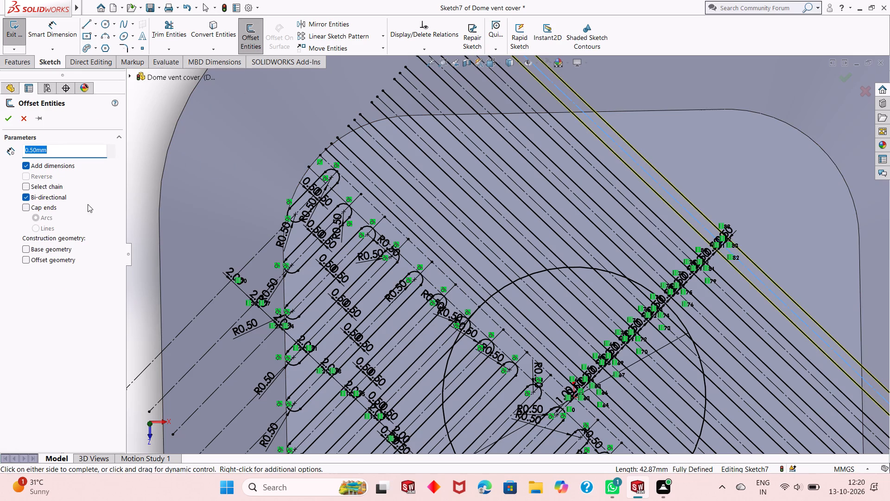
key(2)
key(Return)
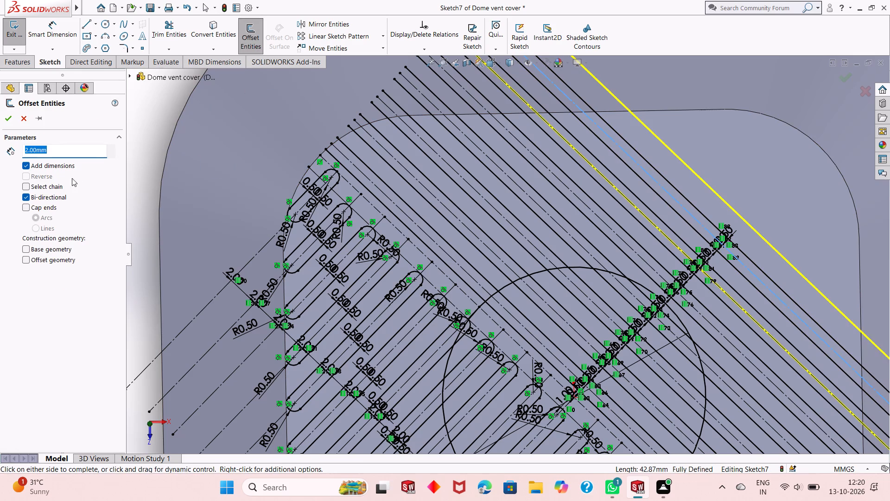
click(25, 195)
click(25, 178)
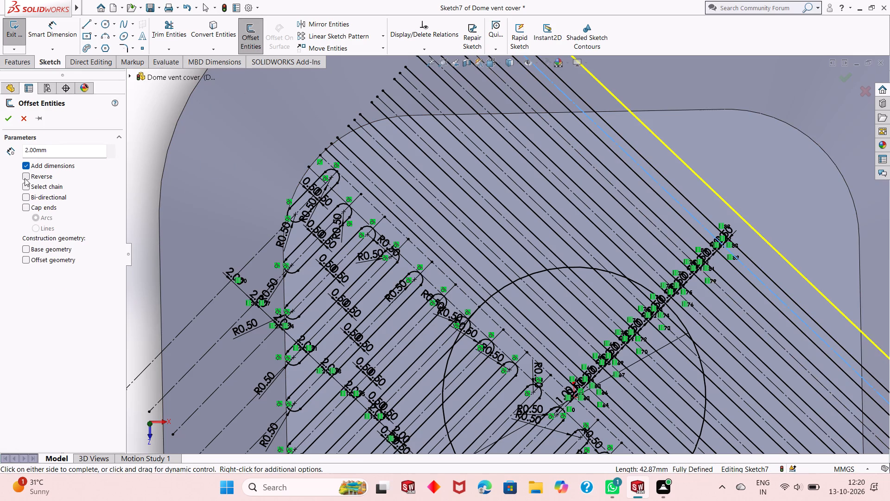
click(7, 117)
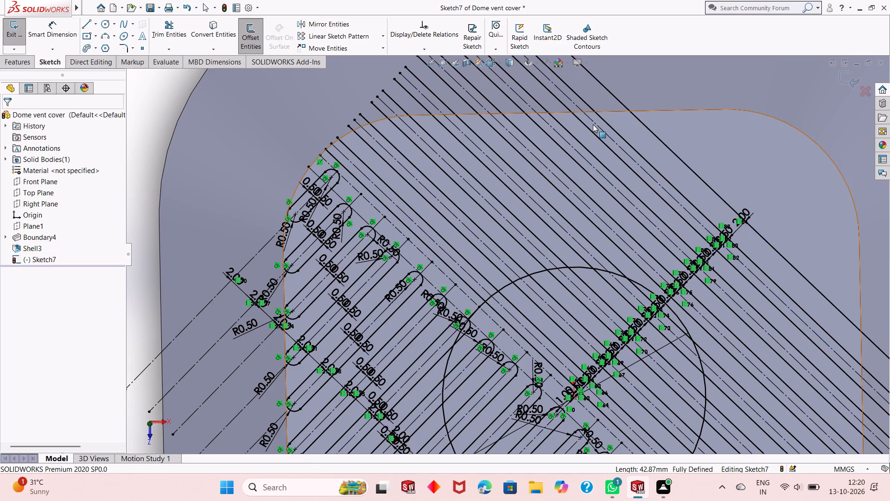
click(666, 147)
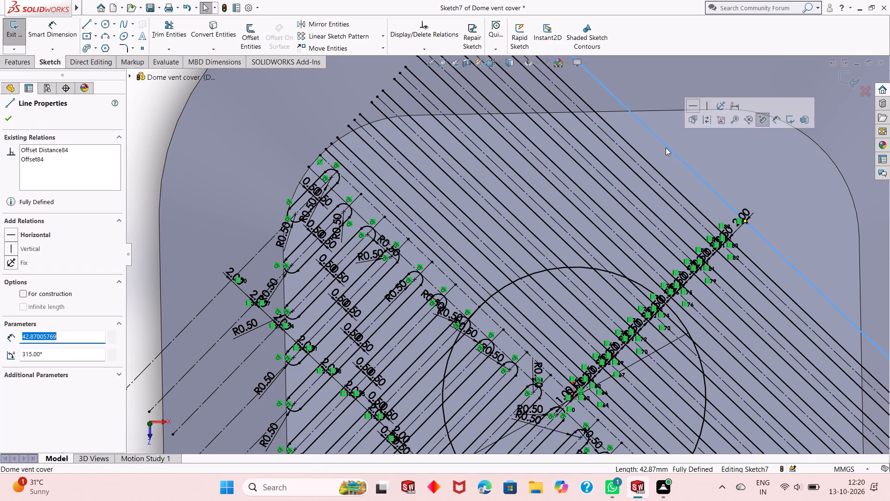
click(702, 123)
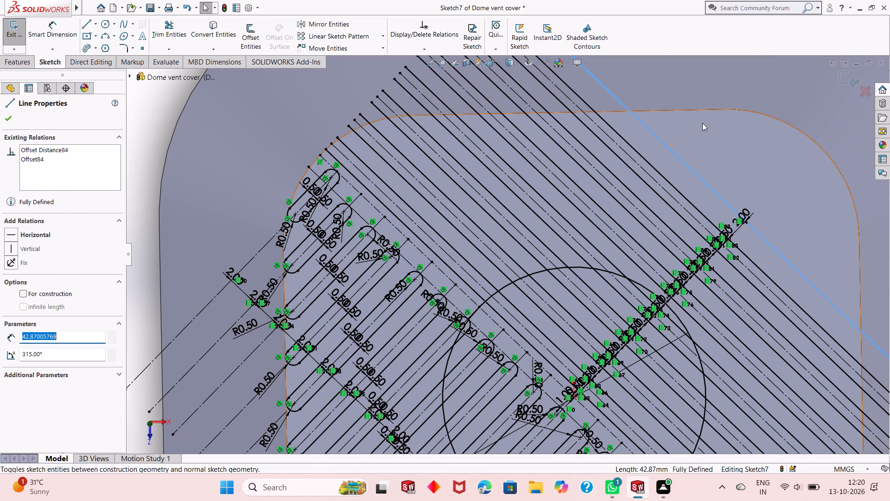
Offset the new outermost construction line 0.5 mm to both sides with dimensions added.
click(675, 152)
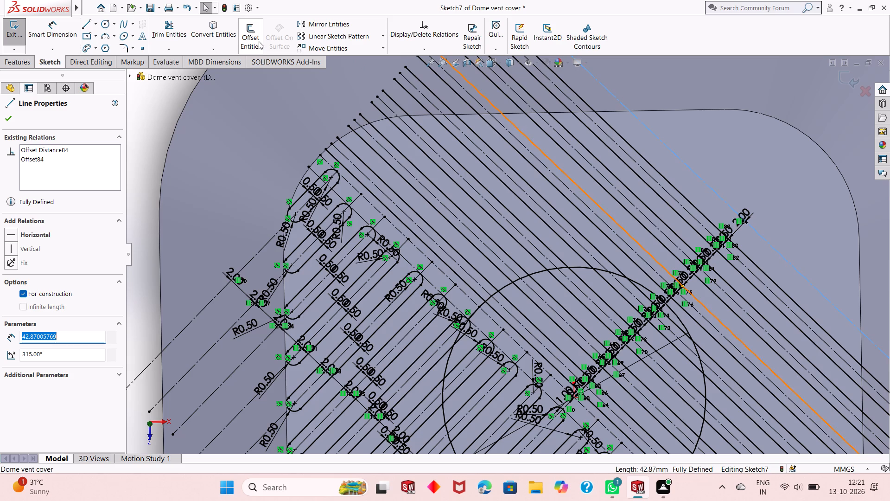
click(261, 40)
text(.5)
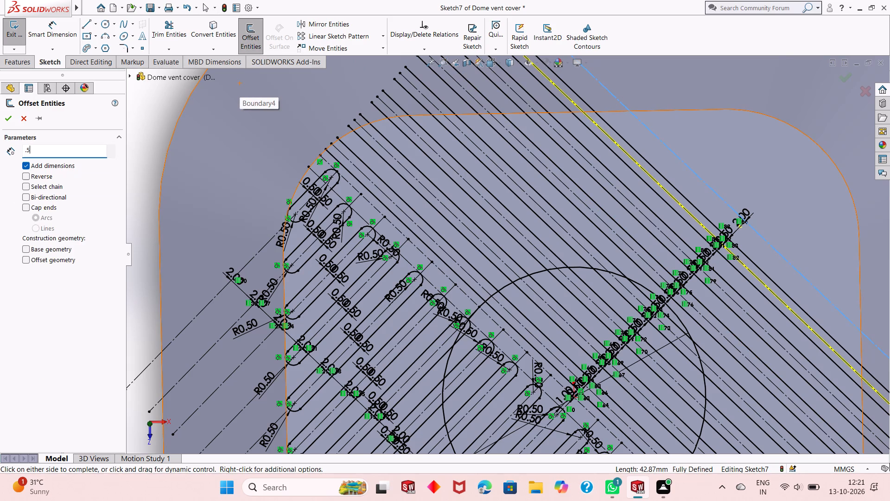
key(Return)
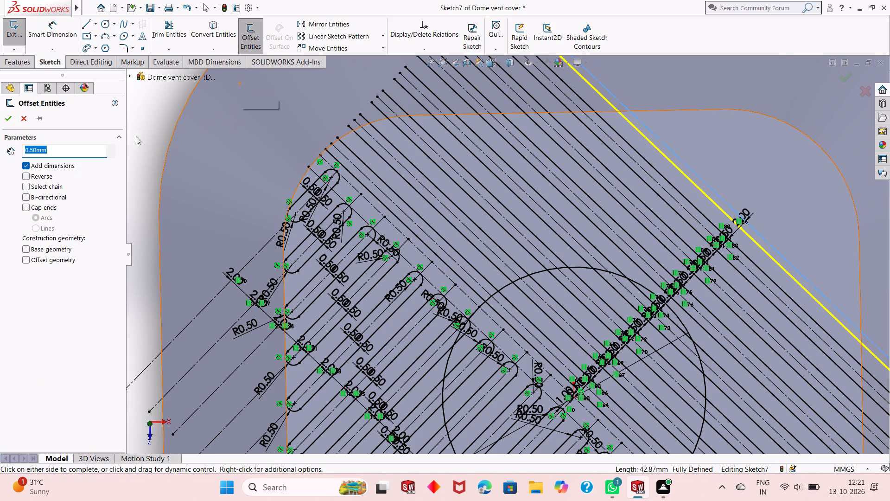
click(23, 196)
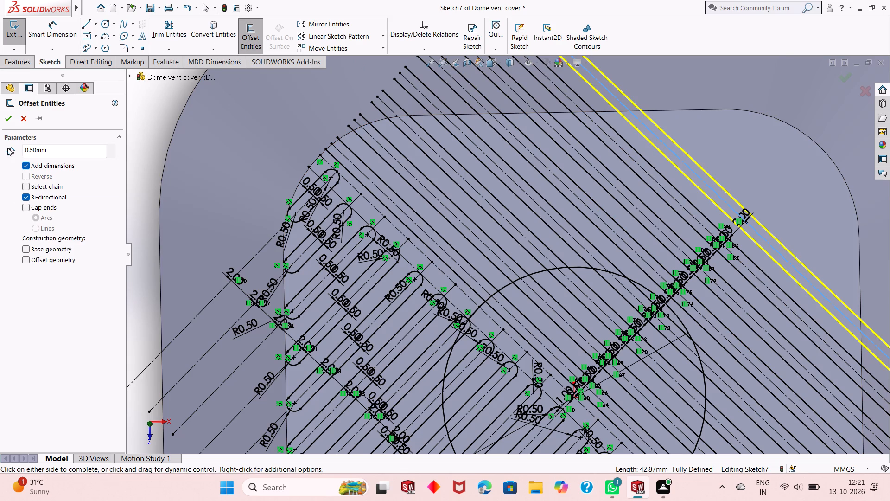
click(11, 117)
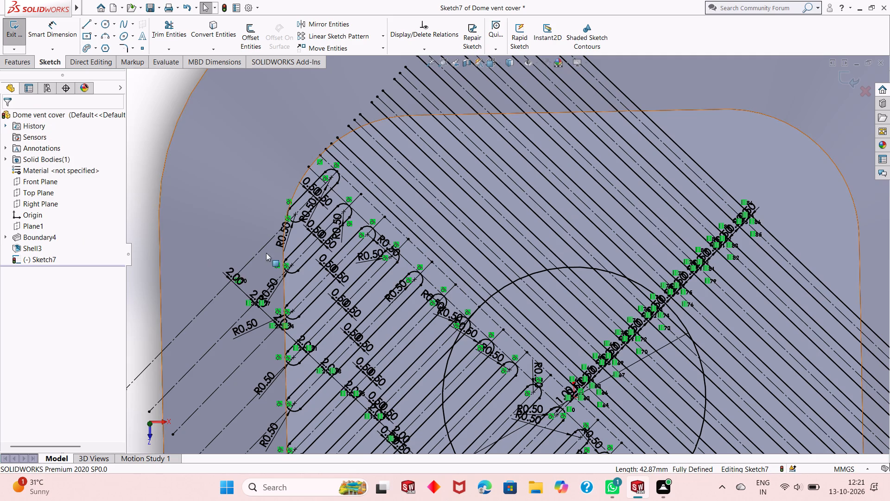
Offset the newest pair's construction centre line 2 mm away from the existing slots and make the resulting line construction geometry.
click(708, 186)
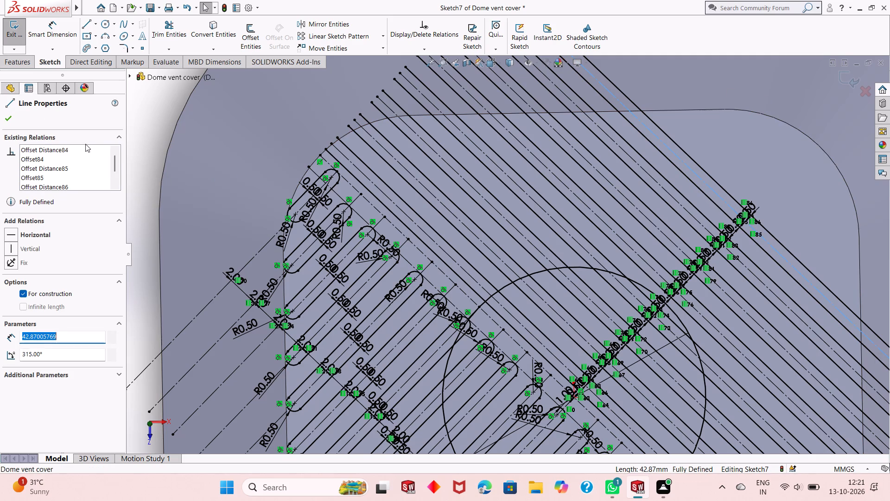
click(256, 36)
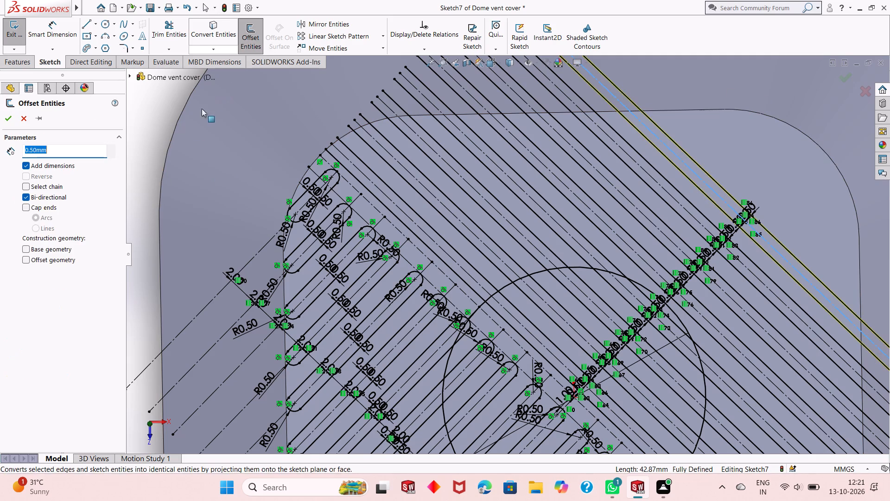
key(2)
key(Return)
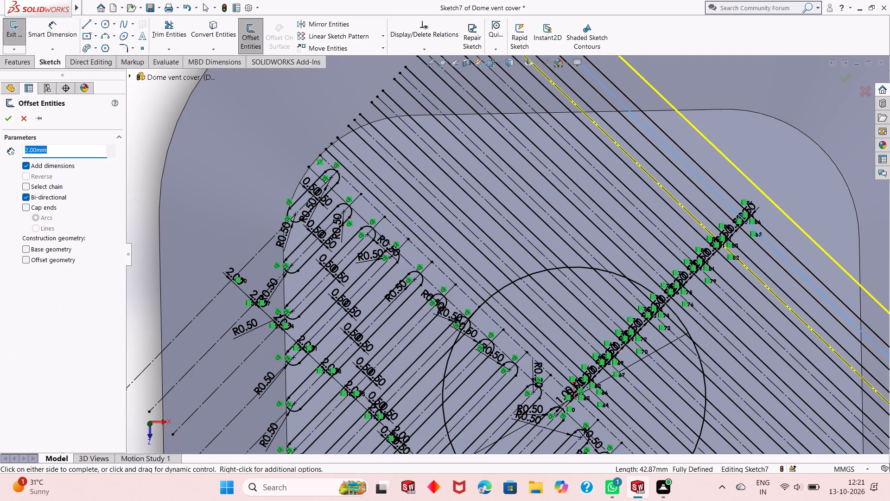
click(25, 197)
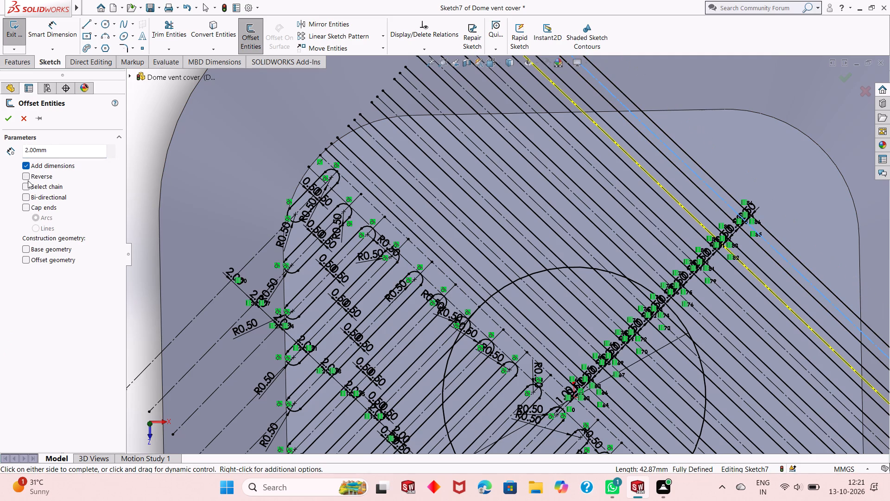
click(28, 180)
click(6, 121)
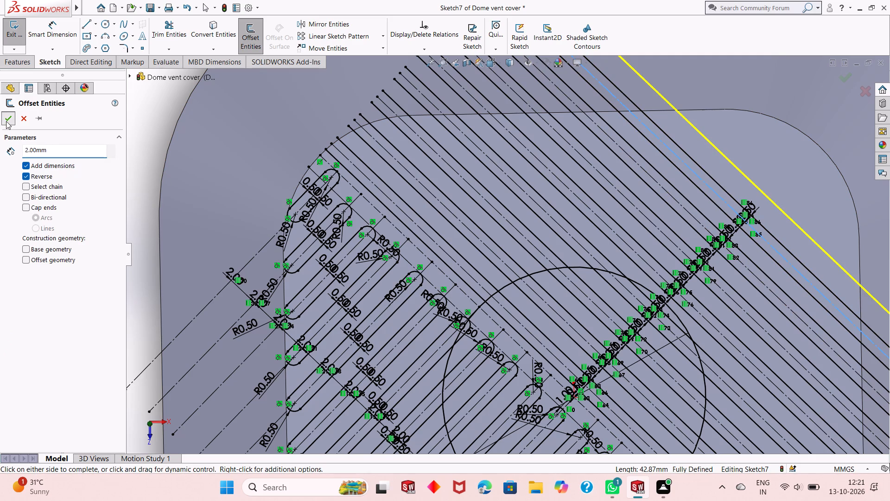
click(716, 149)
click(758, 125)
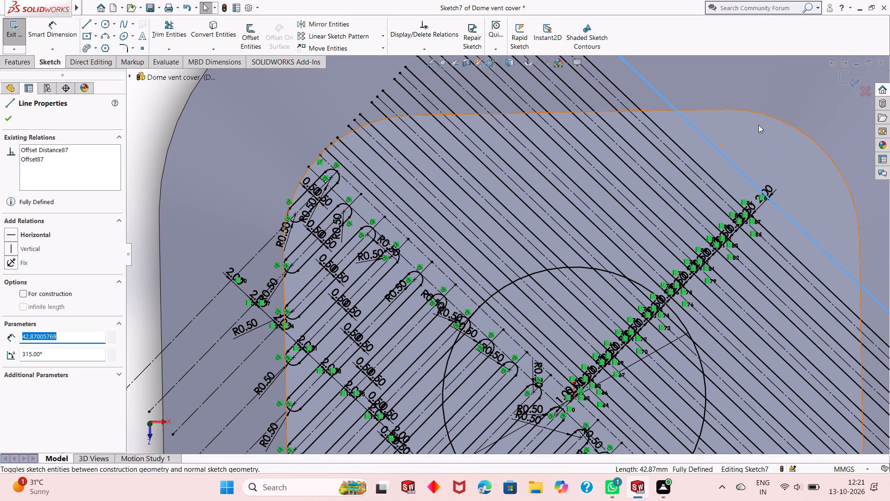
Offset the outermost diagonal construction line near the cover's rounded corner 0.5 mm bi-directionally with dimensions added.
click(733, 165)
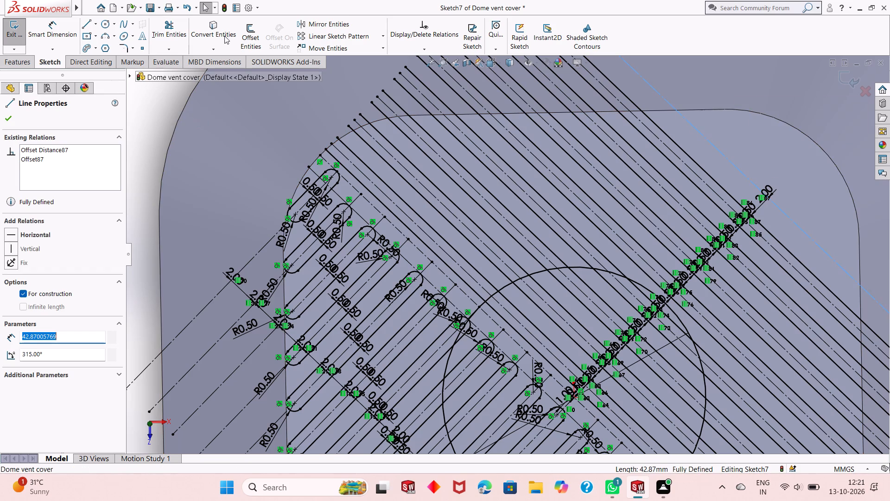
click(250, 36)
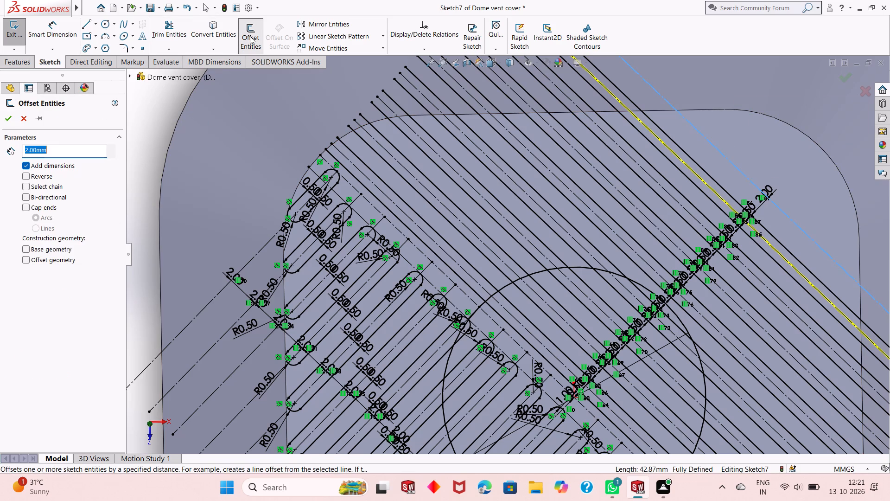
text(.5)
key(Return)
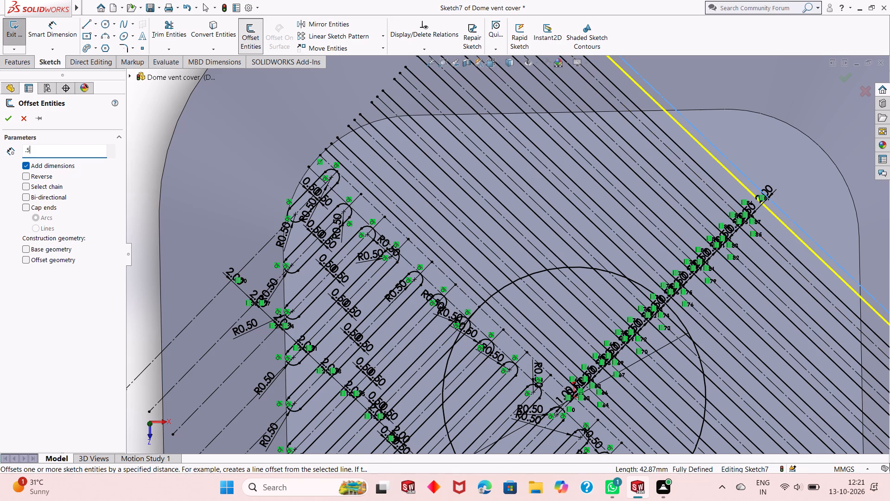
click(54, 196)
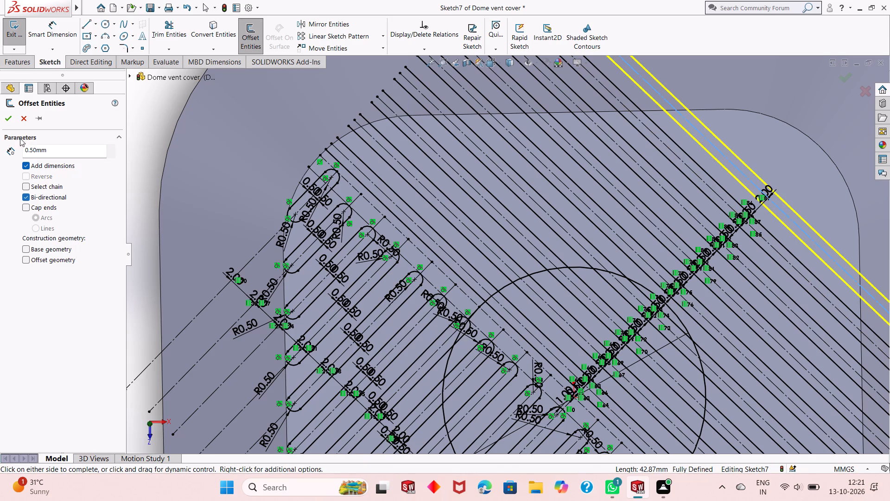
click(10, 122)
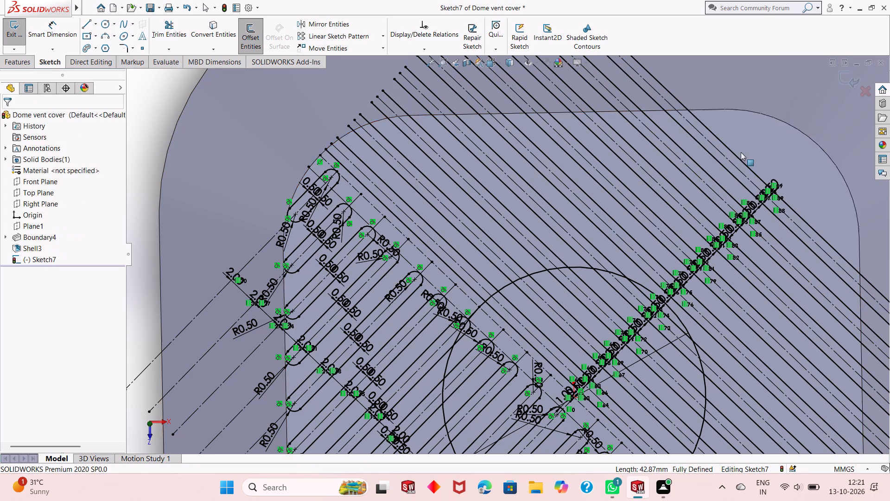
Offset the construction line between the outermost solid pair 2 mm toward the existing slots, in one direction only, with dimensions added.
click(737, 168)
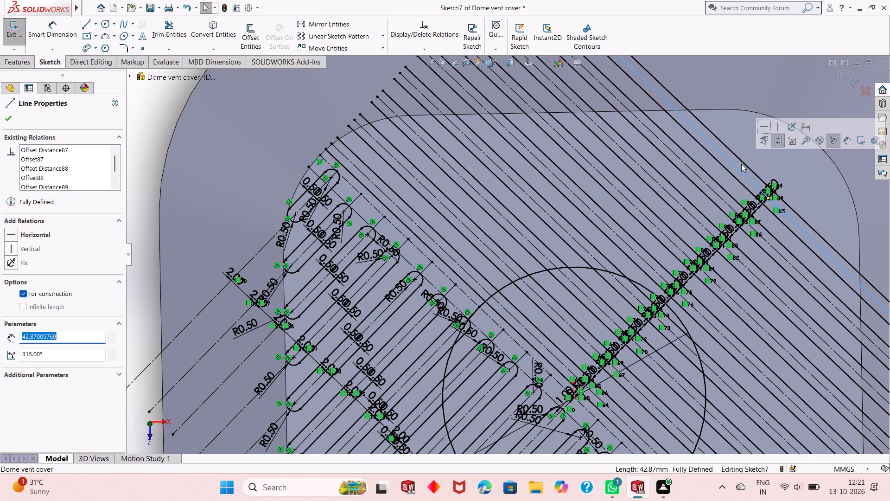
click(247, 41)
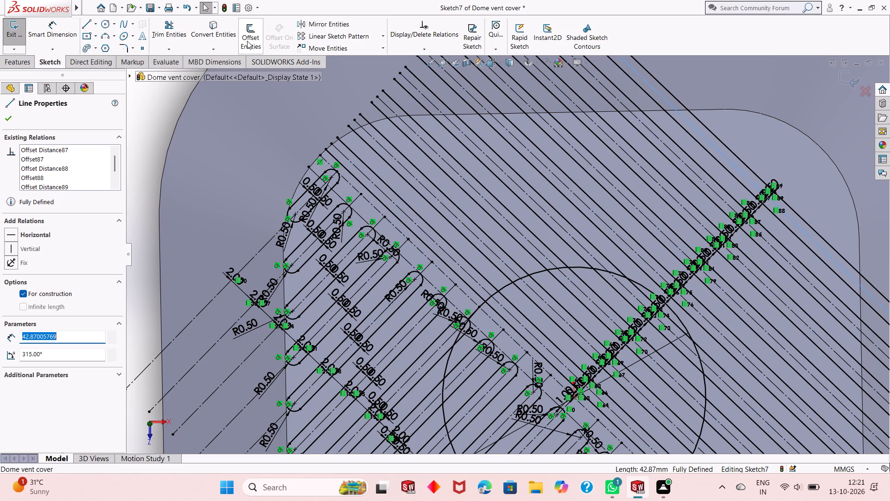
key(2)
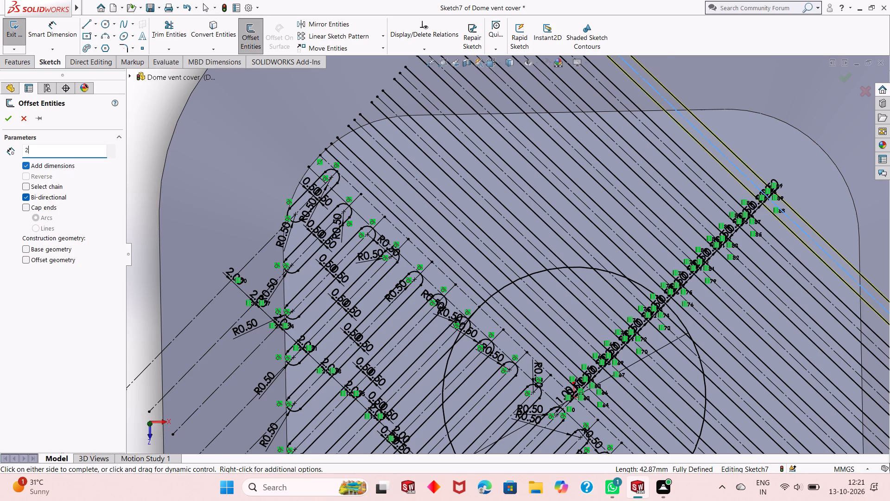
key(Return)
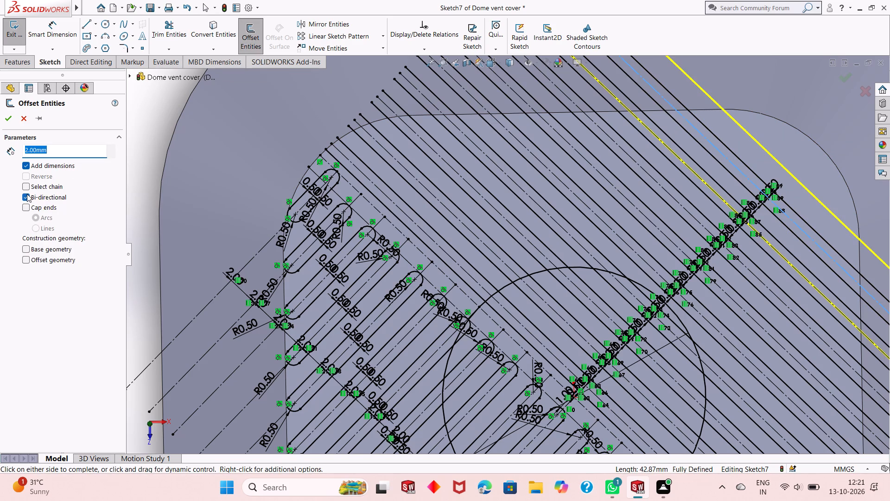
click(27, 194)
click(8, 114)
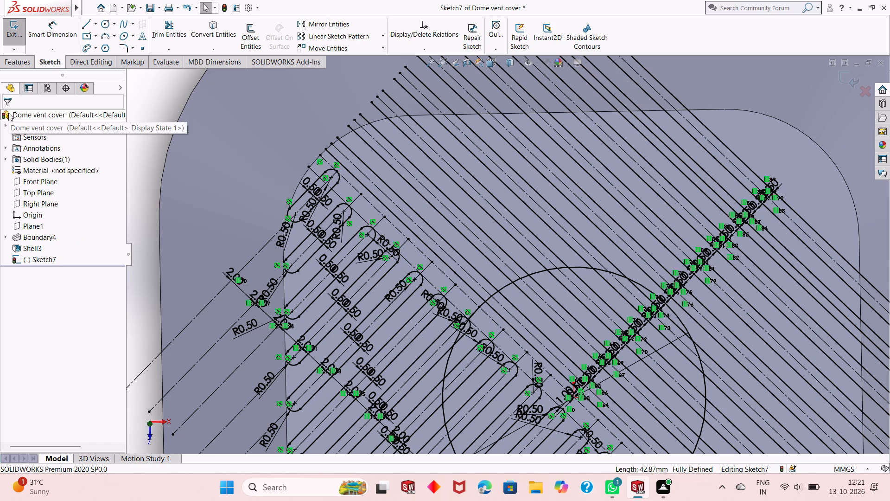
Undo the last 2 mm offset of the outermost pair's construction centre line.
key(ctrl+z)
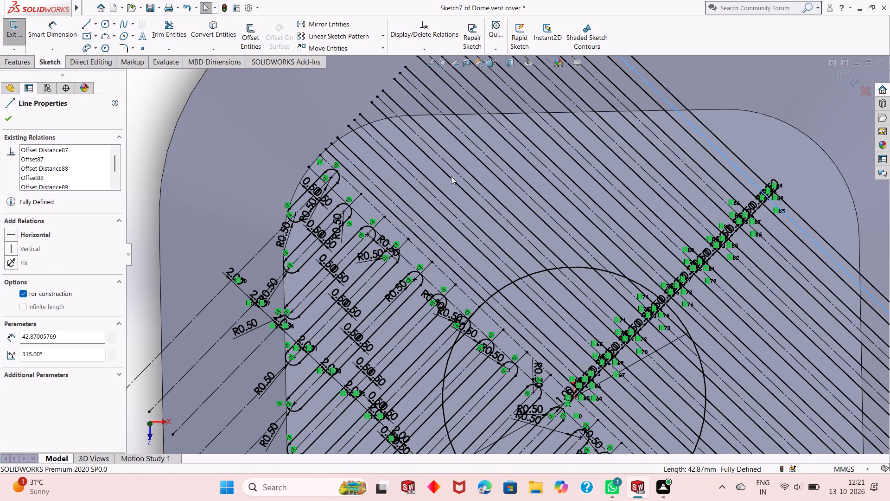
Offset the outermost pair's construction centre line 2 mm away from the existing slots, with dimensions added, and make the resulting line construction geometry.
click(248, 38)
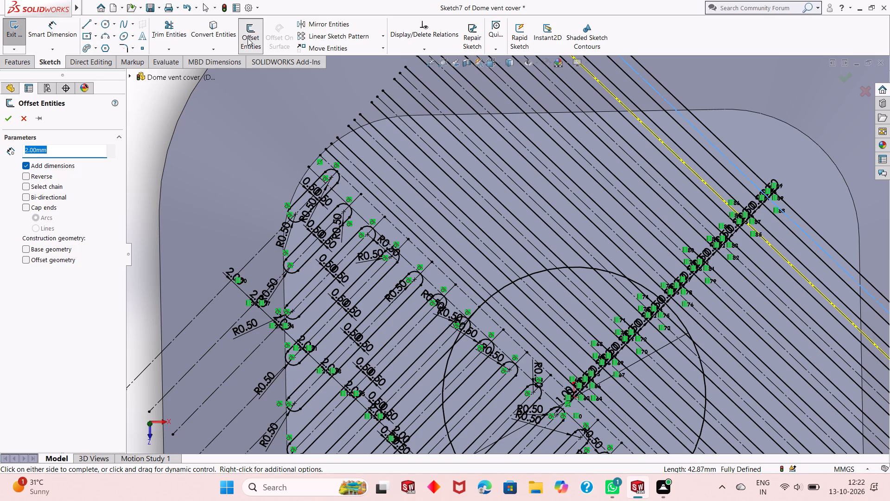
click(33, 173)
click(8, 119)
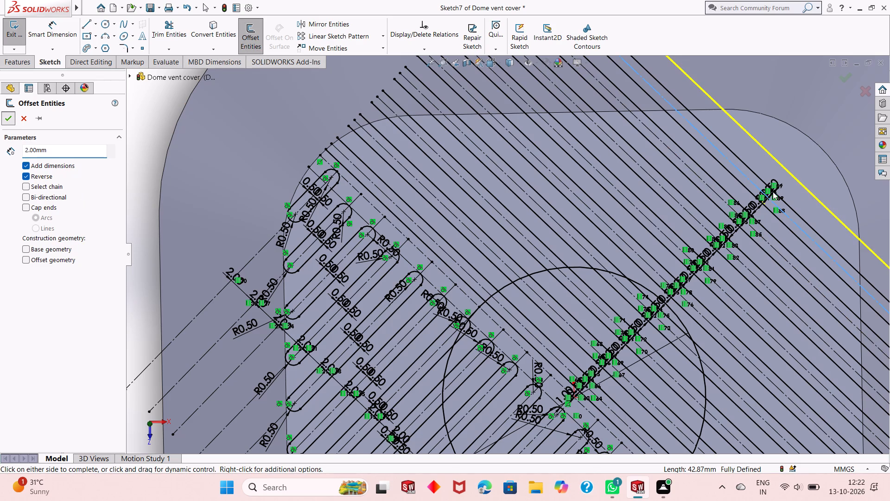
click(810, 192)
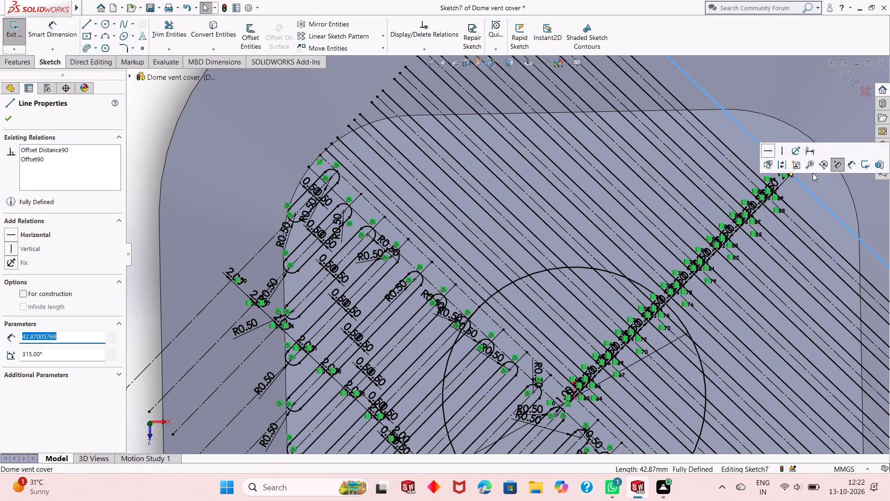
click(782, 160)
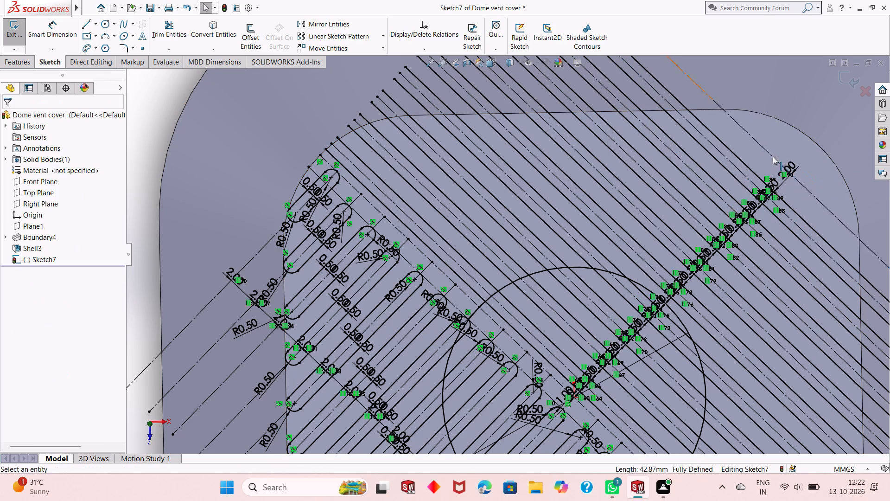
Offset the new outermost construction line 0.5 mm bi-directionally with dimensions added.
click(773, 156)
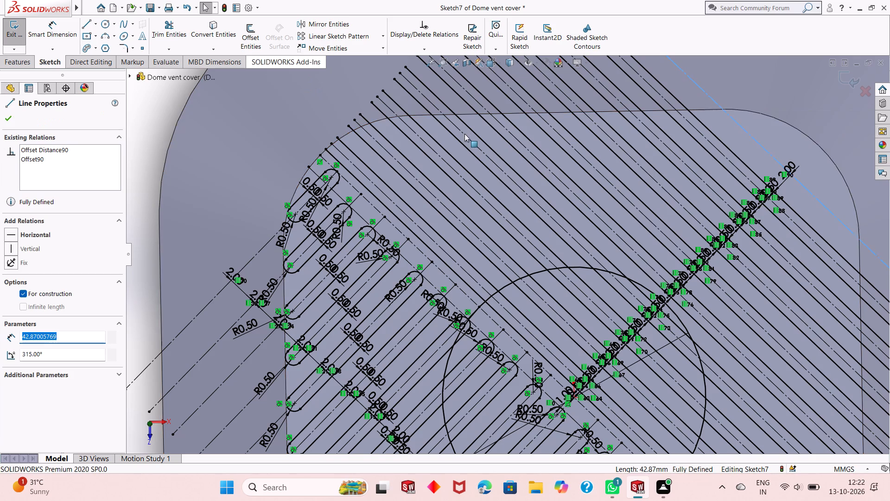
click(246, 35)
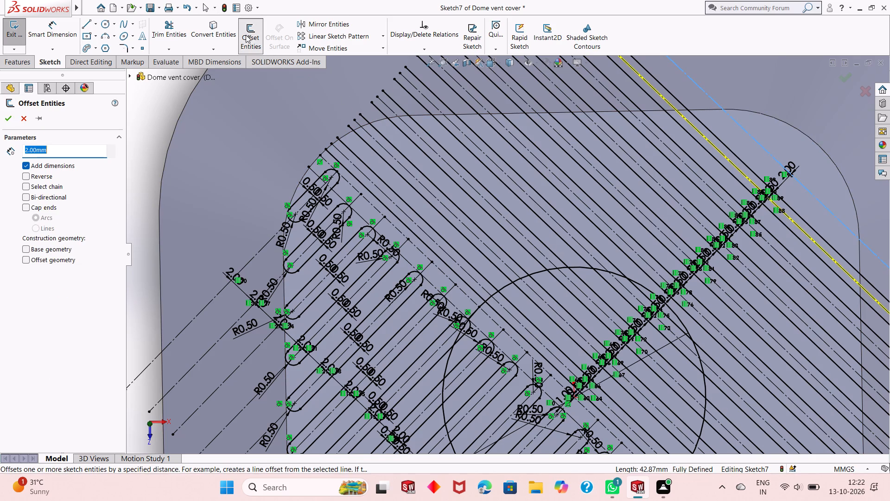
text(.5)
key(Return)
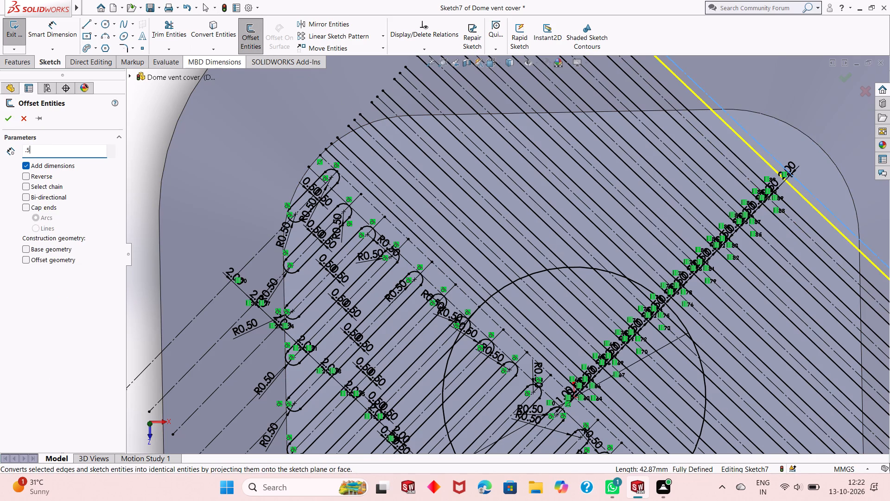
click(34, 193)
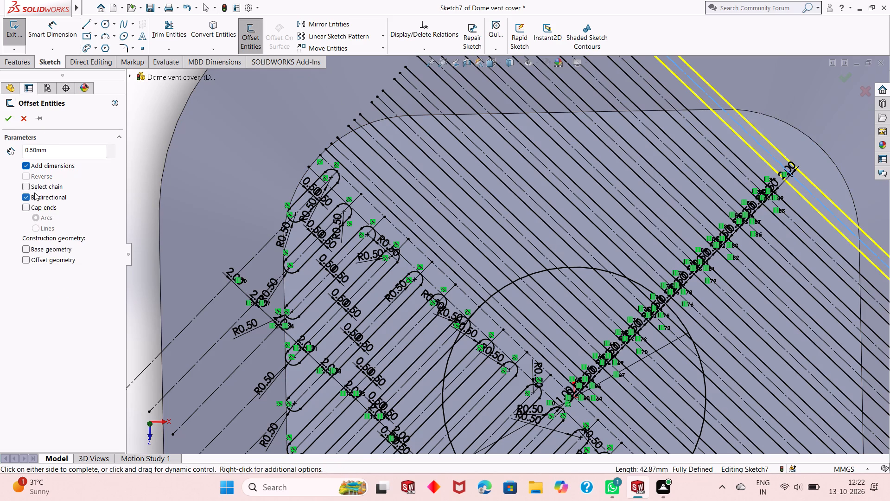
click(6, 114)
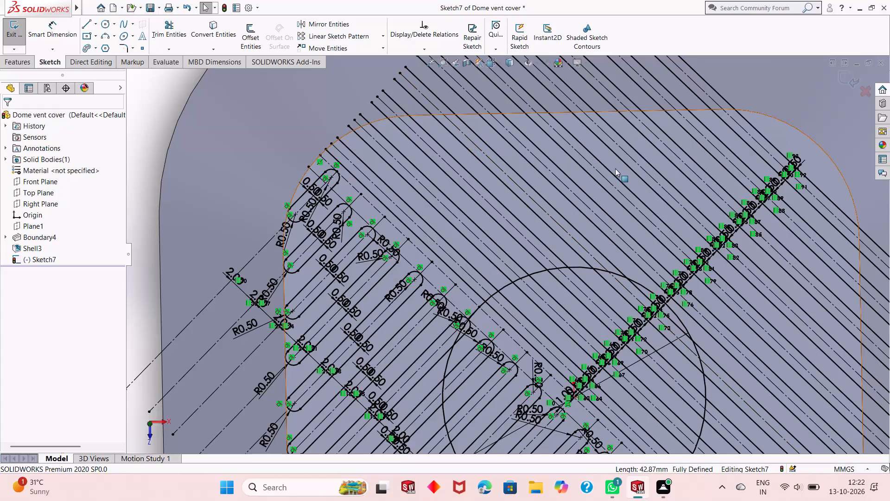
Draw a 0.5 mm radius three-point arc joining the first solid line pair beyond the limit line, near the cover's rounded corner.
scroll(529, 192, up, 1)
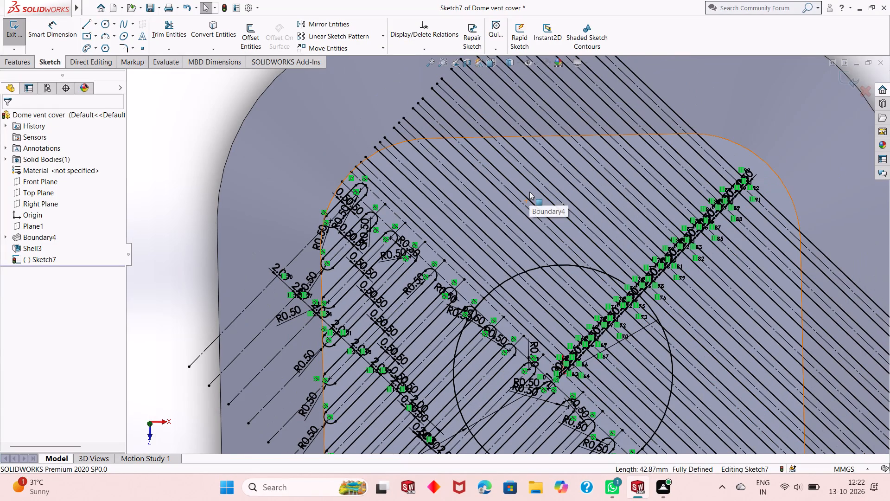
scroll(409, 136, down, 5)
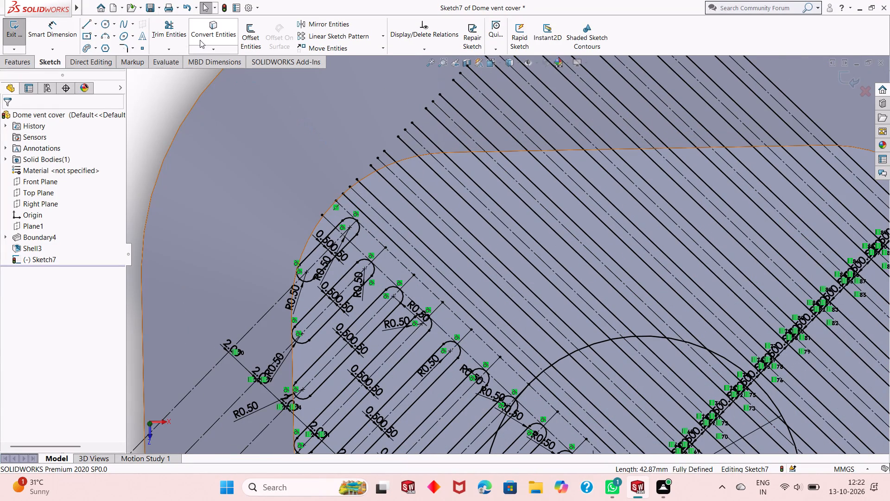
click(102, 34)
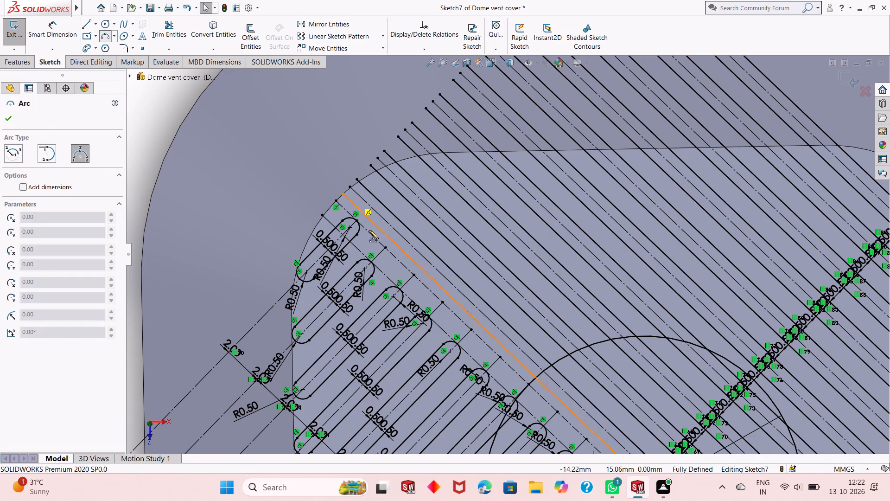
click(355, 205)
click(368, 191)
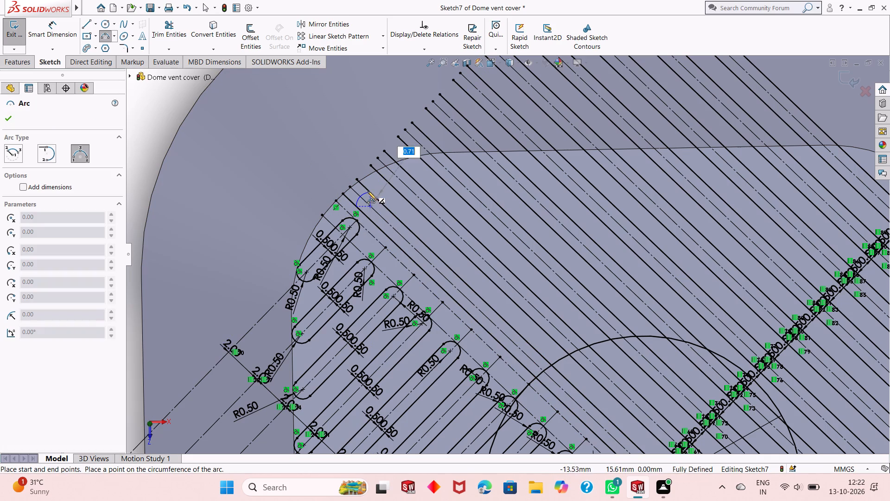
text(.5)
key(Return)
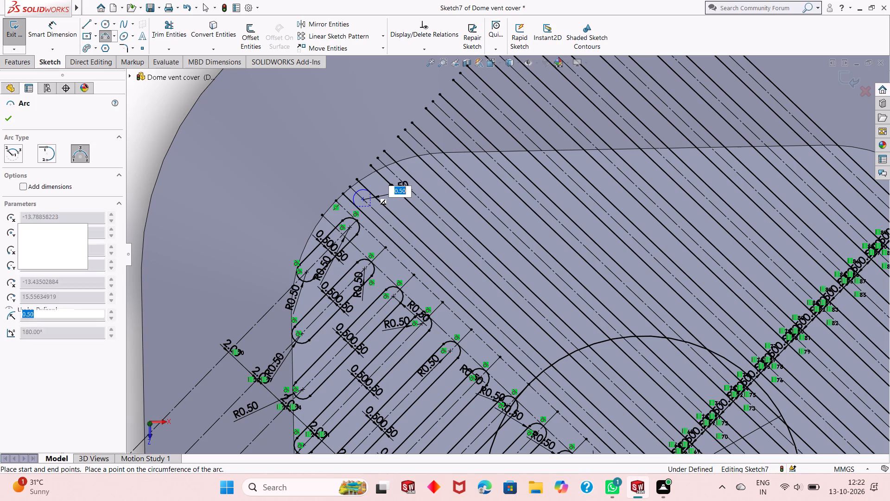
scroll(448, 135, down, 2)
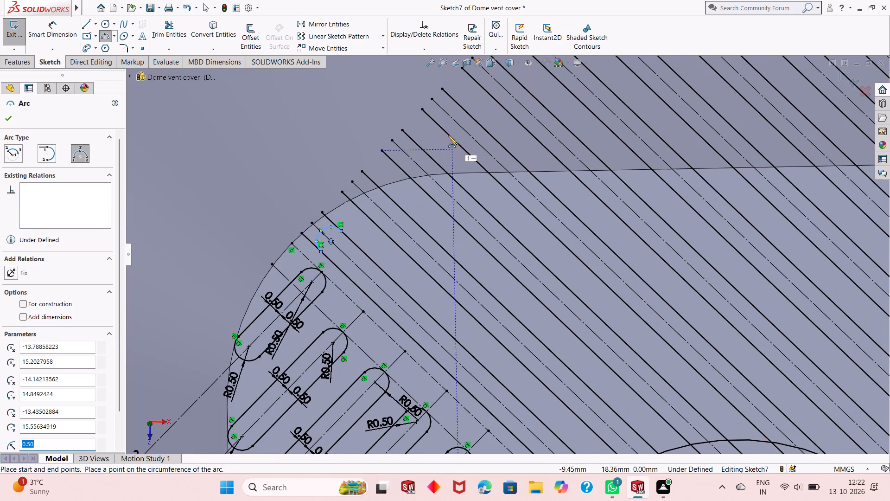
right_click(271, 141)
click(282, 145)
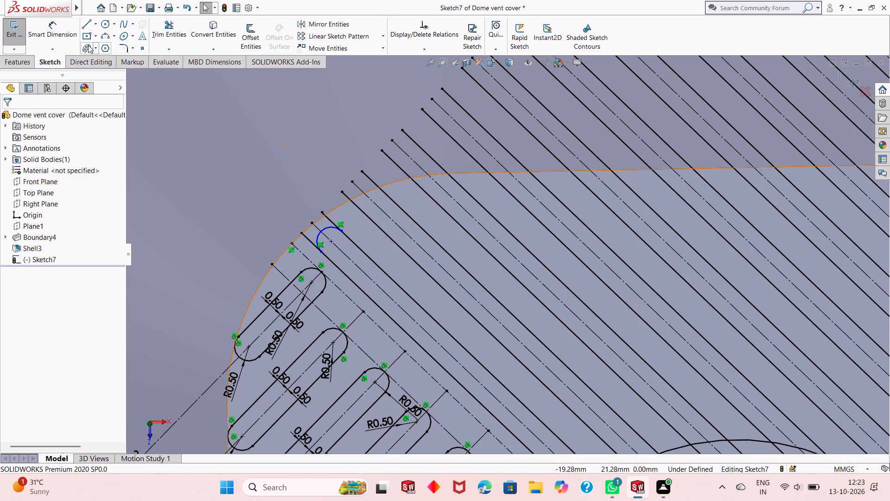
Dimension the new end arc with a 0.50 mm radius.
click(58, 25)
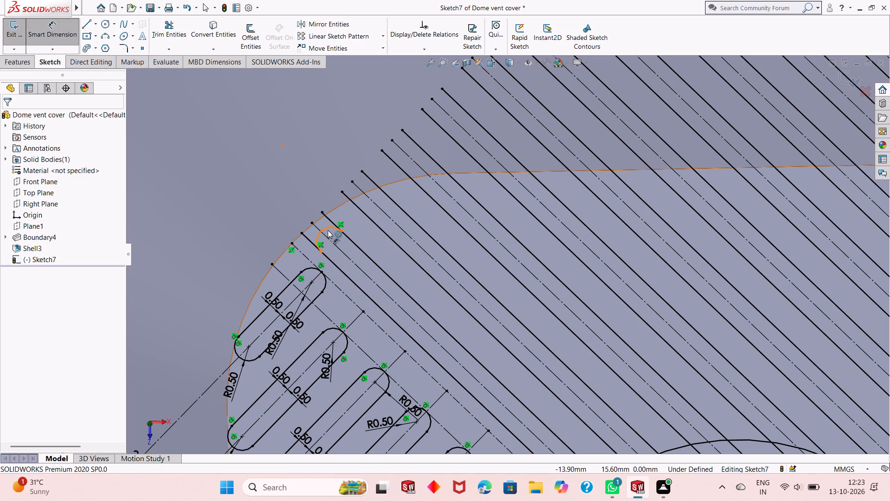
click(328, 230)
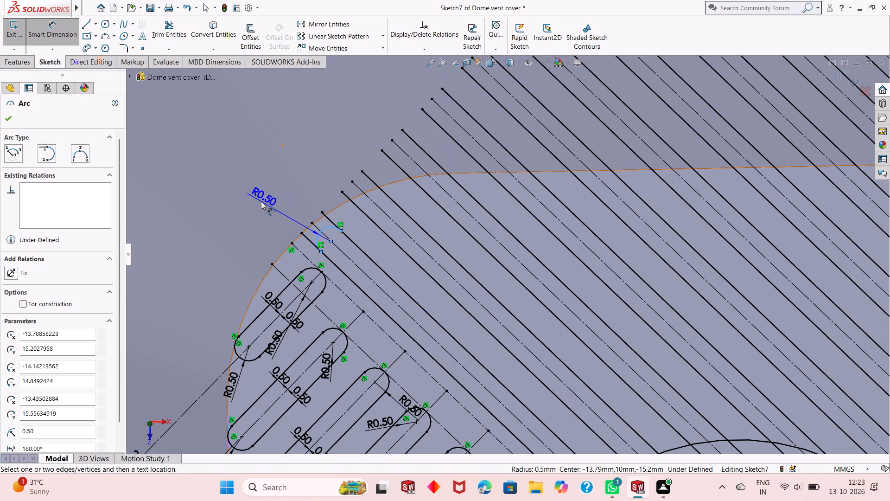
click(261, 202)
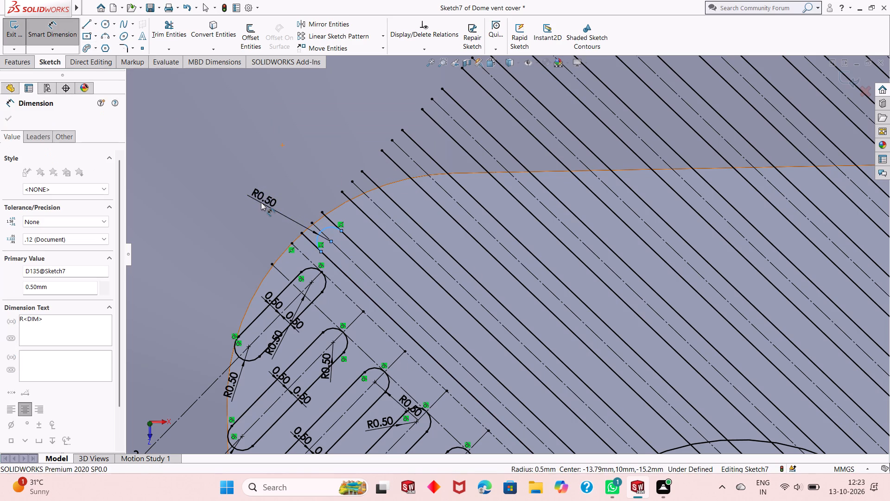
click(224, 192)
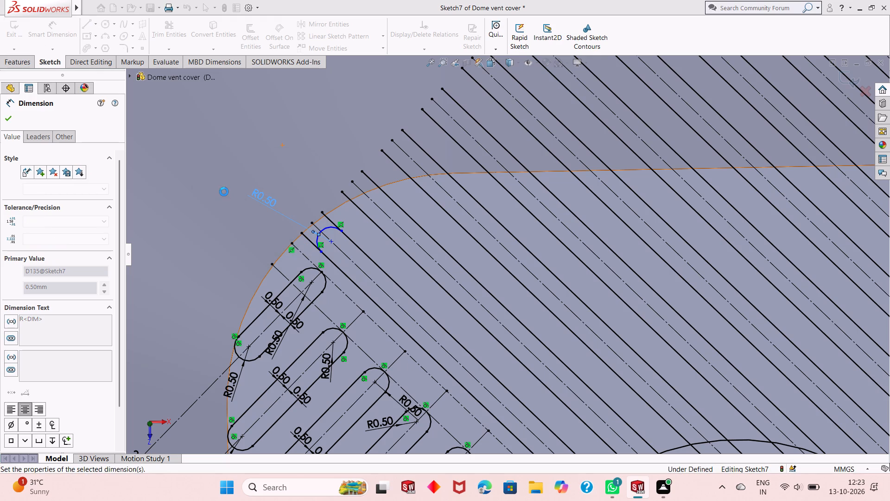
right_click(224, 192)
click(235, 218)
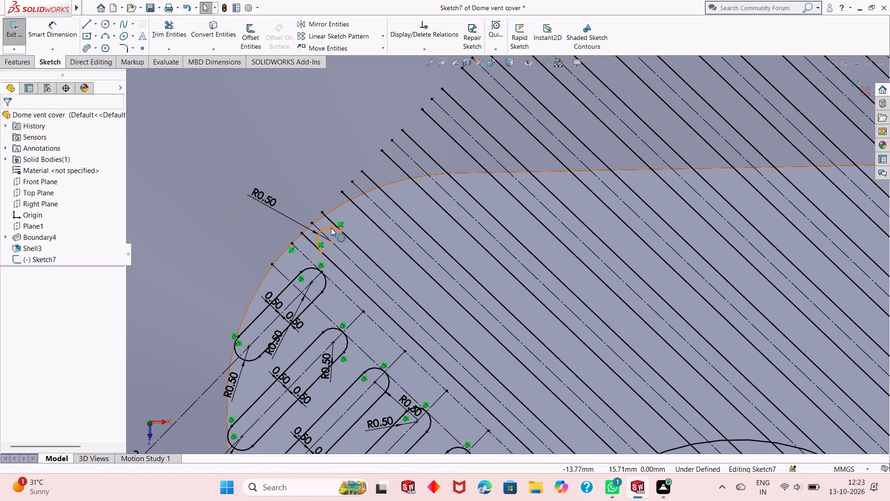
Make the new end arc tangent to the cover's rounded corner edge.
click(331, 228)
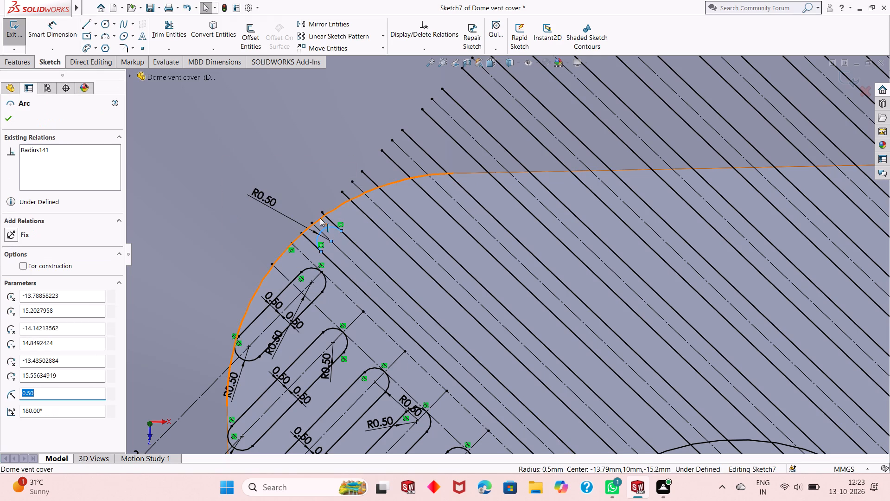
ctrl+click(320, 218)
click(360, 174)
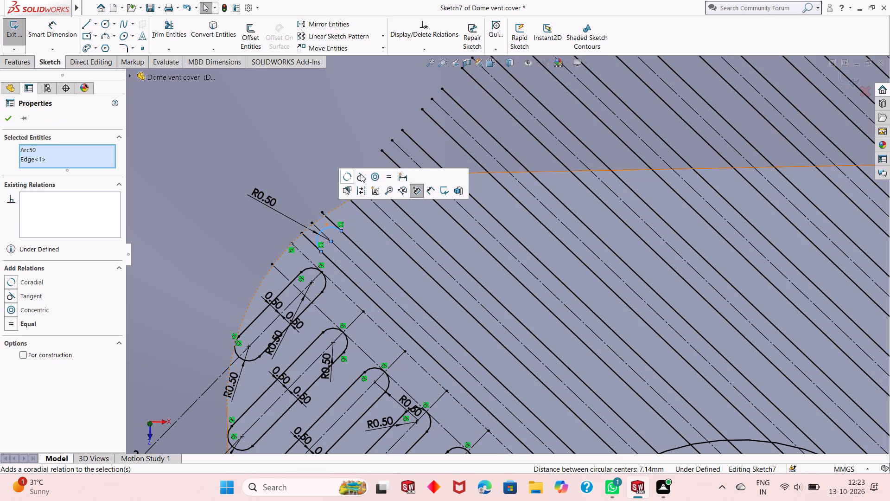
click(9, 122)
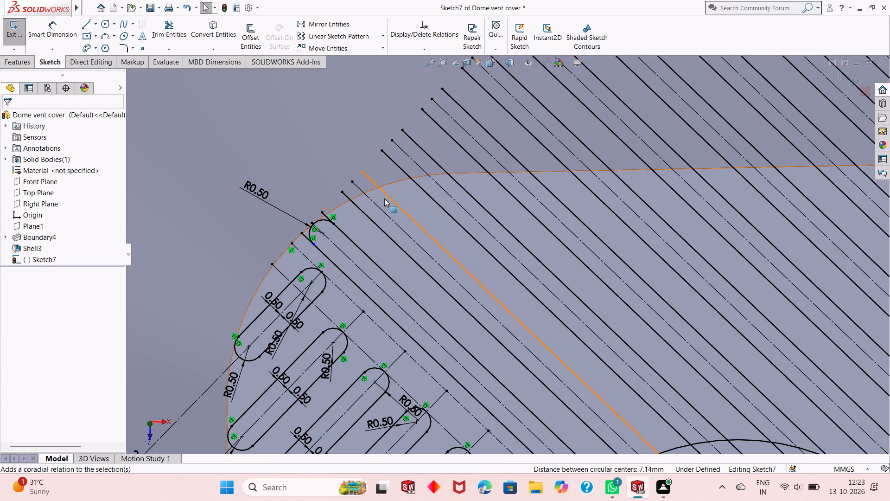
Trim the two slot side lines where they extend past the new end arc.
click(172, 36)
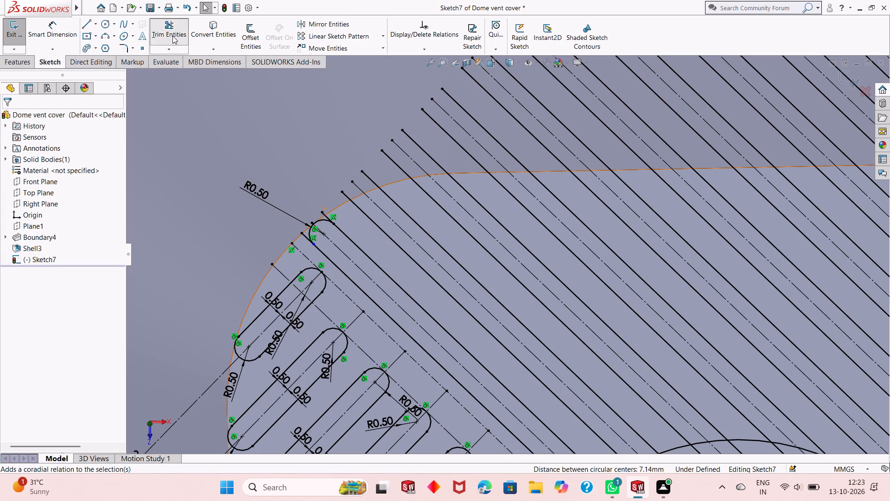
click(324, 214)
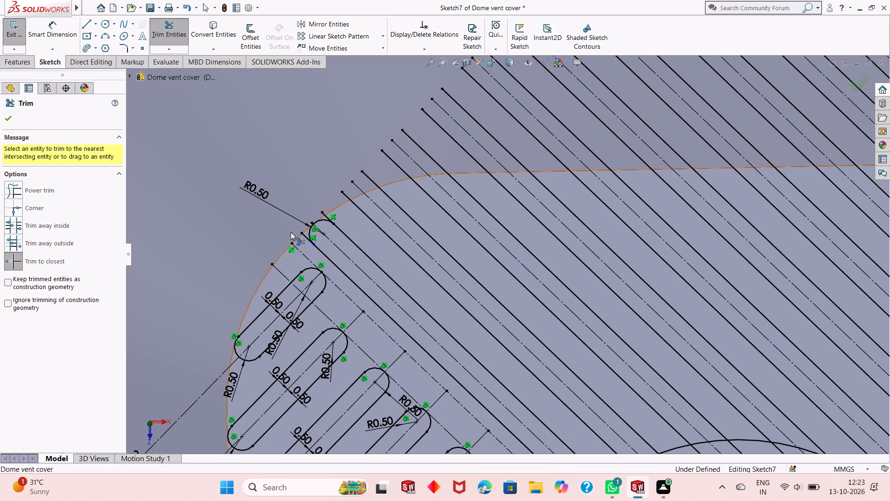
click(305, 237)
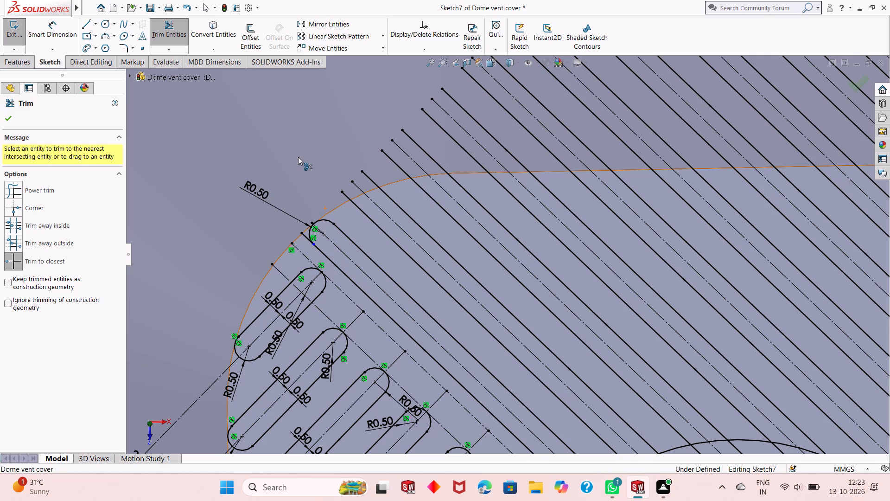
right_click(298, 157)
click(317, 183)
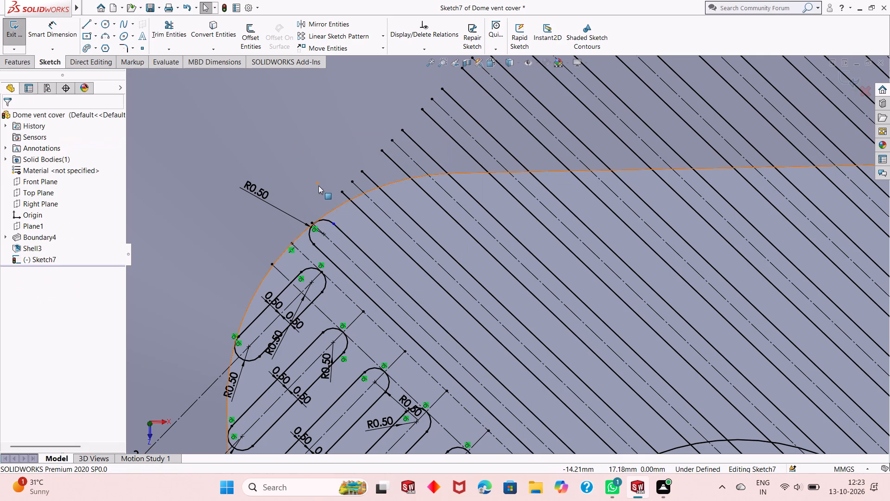
Add a tangent relation between the end arc and the slot side line farther from the limit line.
click(321, 220)
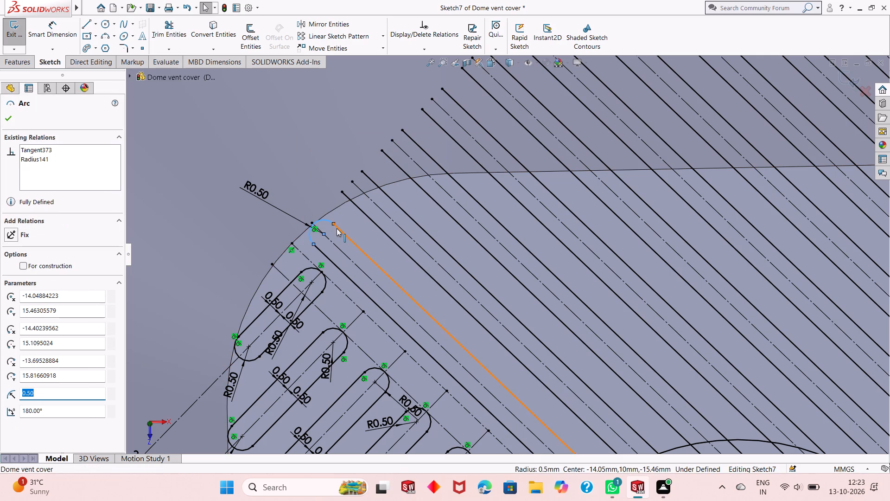
ctrl+click(338, 229)
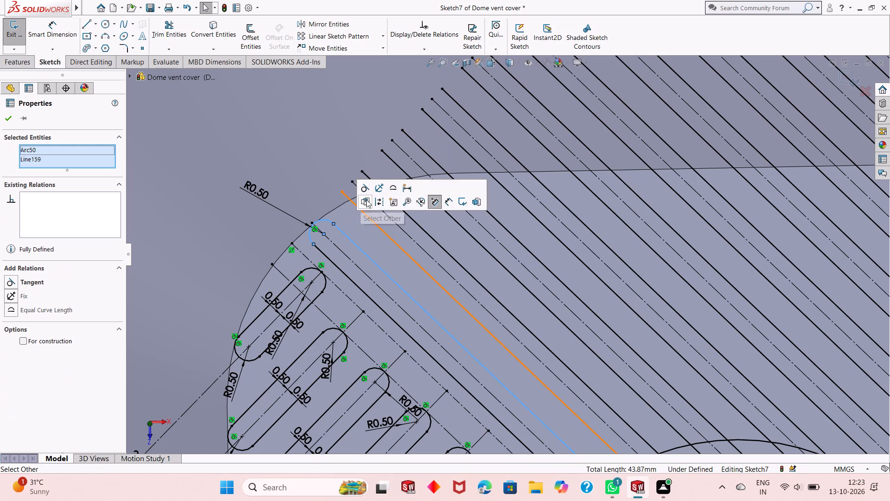
click(367, 189)
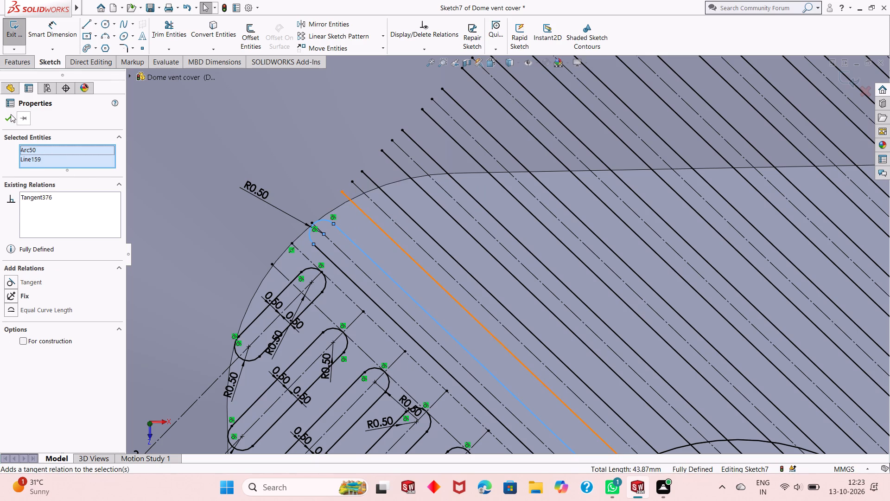
click(11, 114)
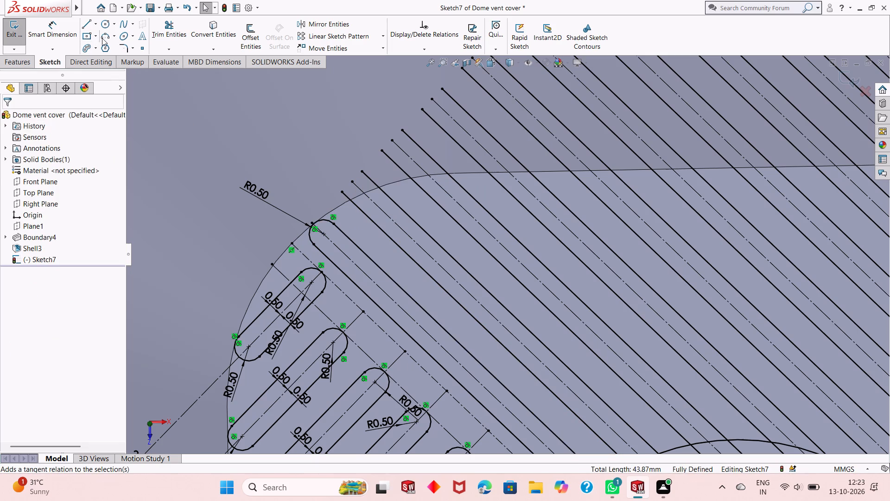
Draw 0.5 mm radius three-point end arcs across the next two slot line pairs, just inside the cover's rounded corner edge.
click(102, 38)
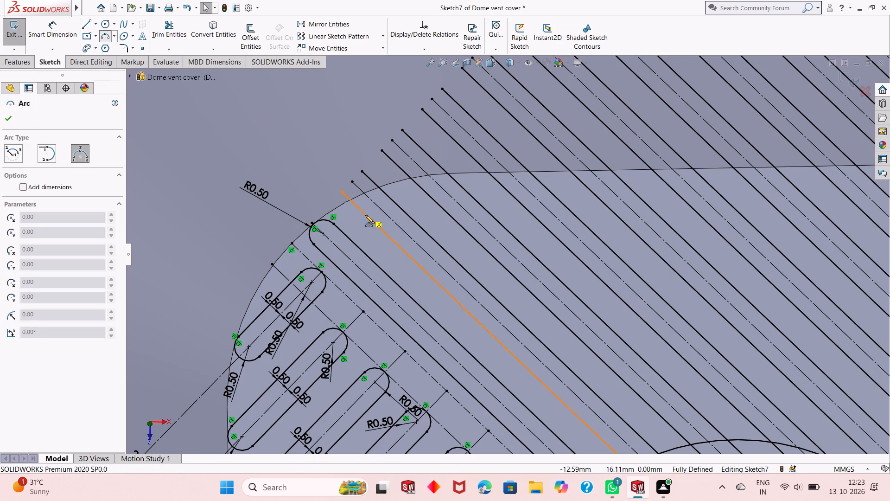
click(367, 216)
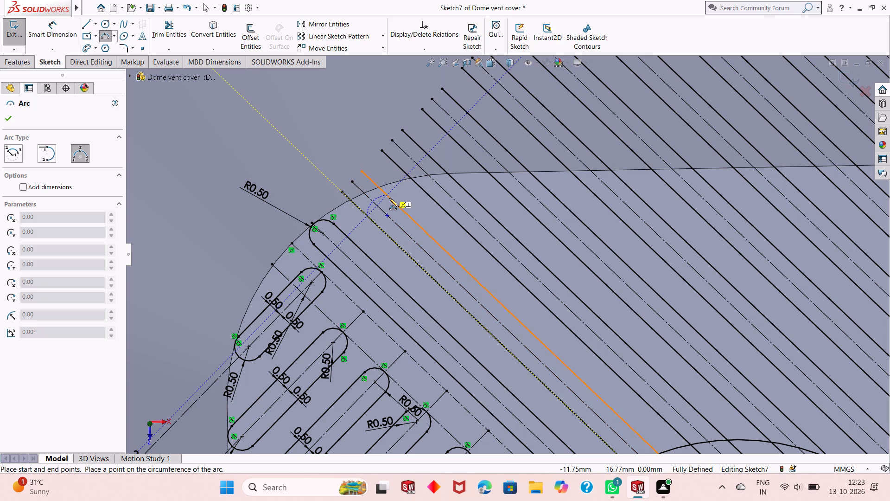
click(389, 199)
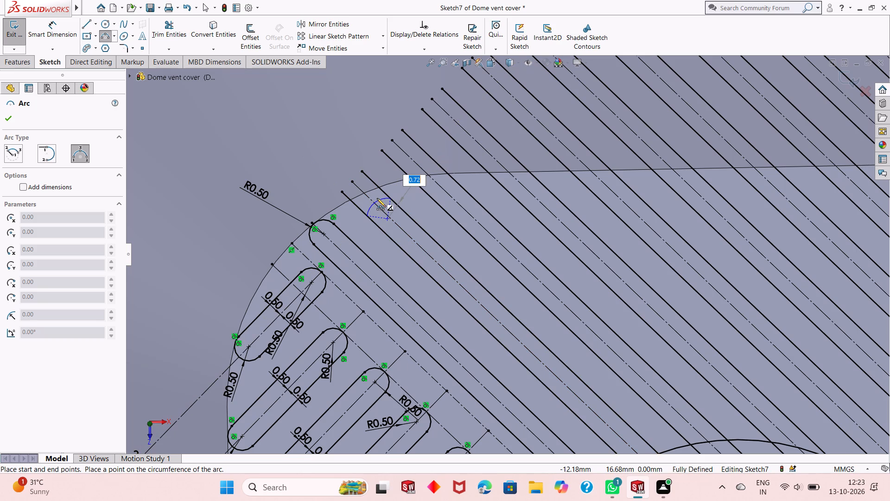
text(.5)
key(Return)
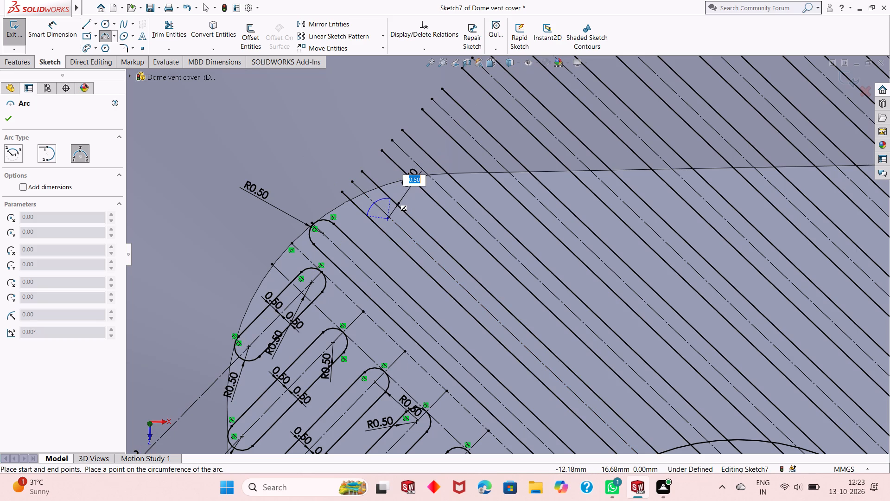
click(436, 200)
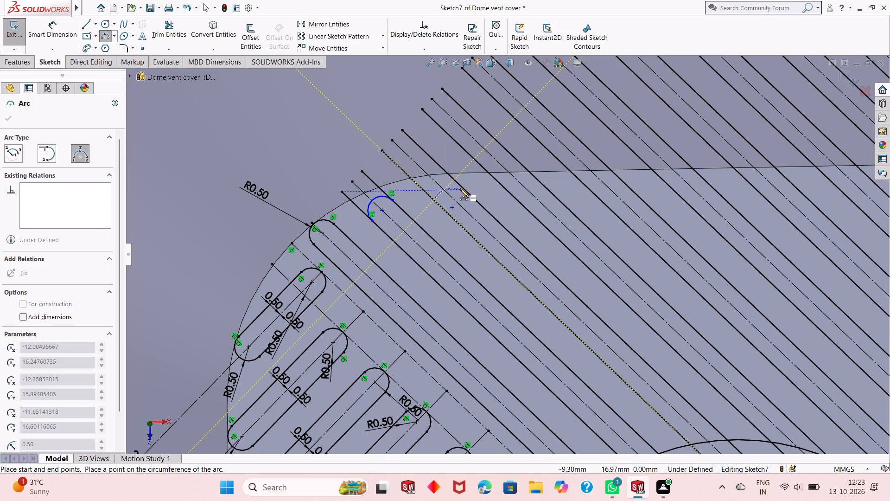
click(464, 188)
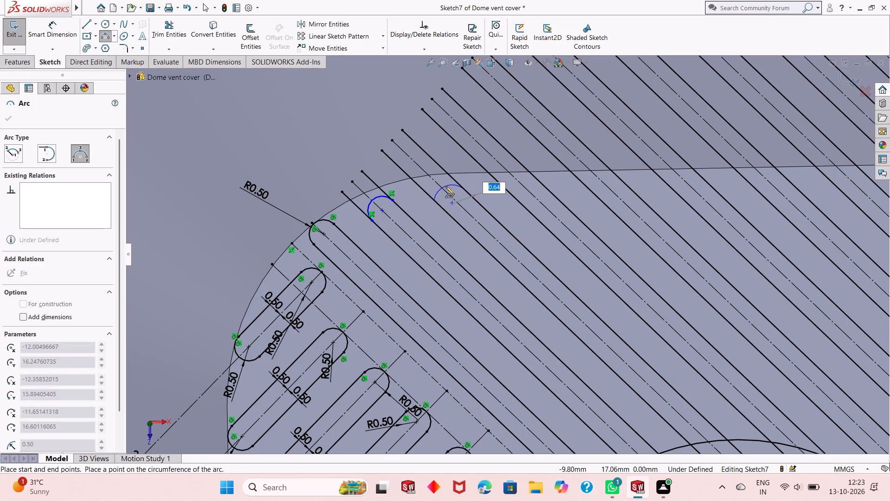
key(period)
key(5)
key(Return)
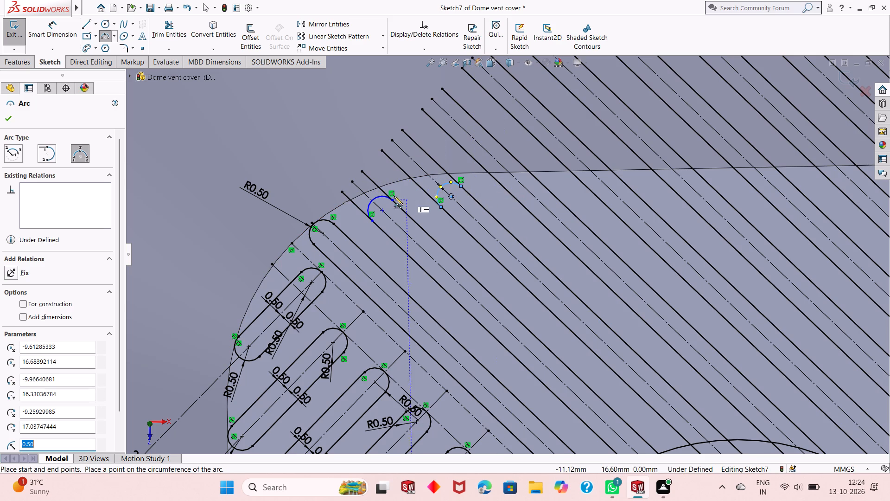
Draw 0.5 mm radius three-point end arcs across the following three slot line pairs, just inside the cover's long upper edge.
click(509, 194)
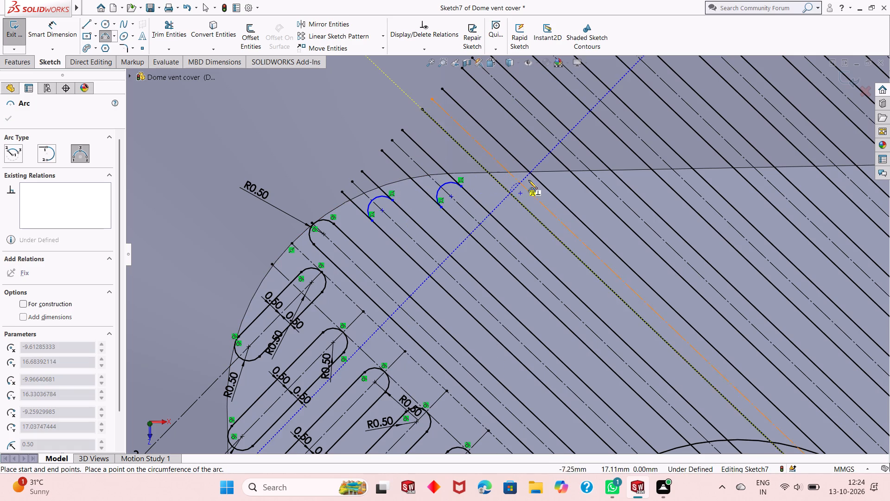
click(544, 184)
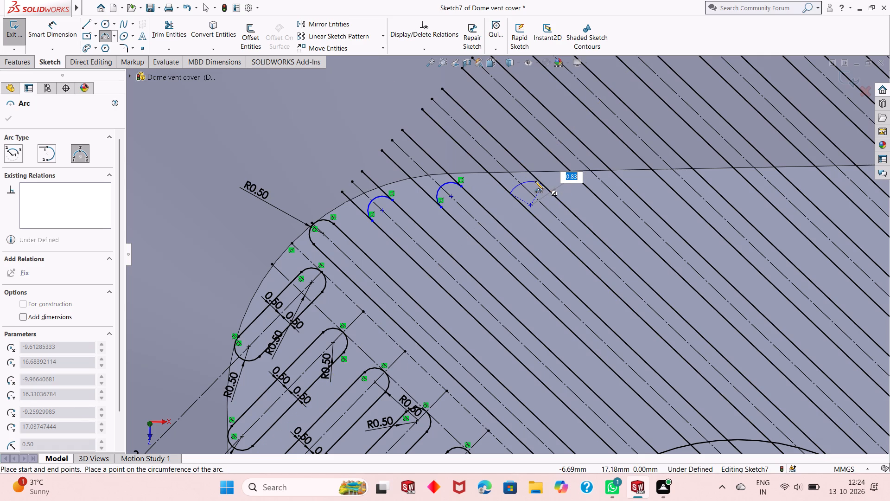
text(.5)
key(Return)
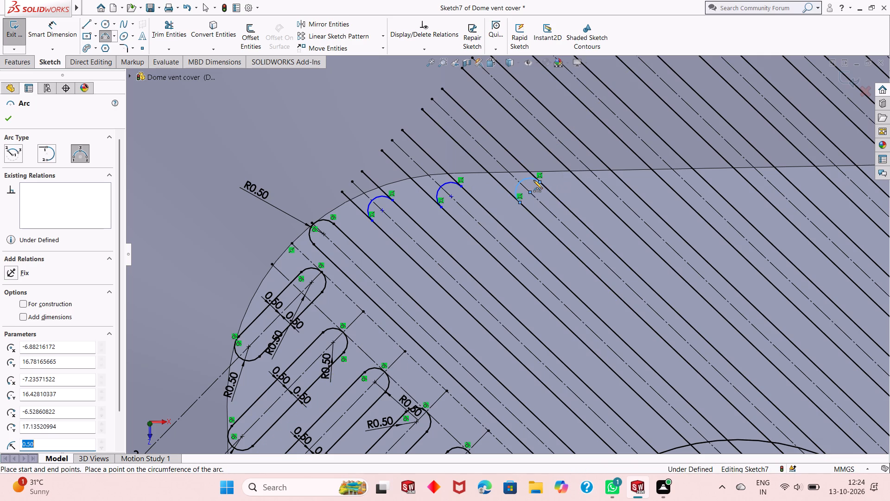
click(598, 199)
click(629, 186)
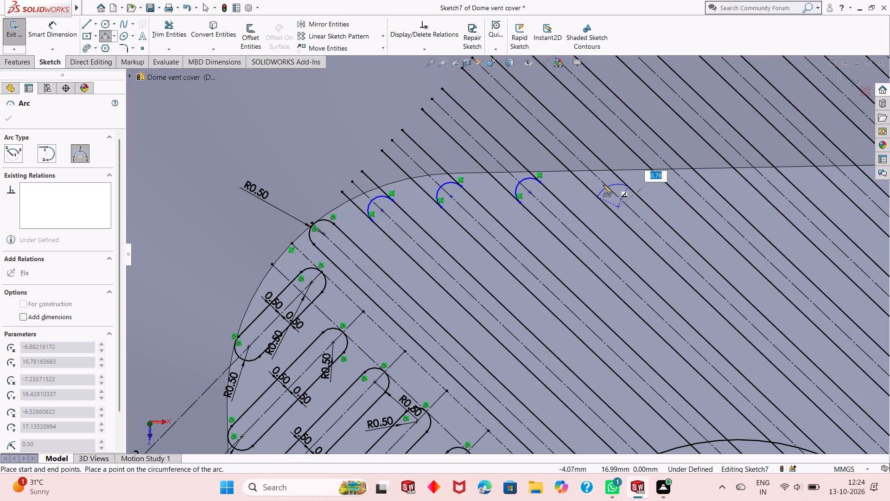
text(.5)
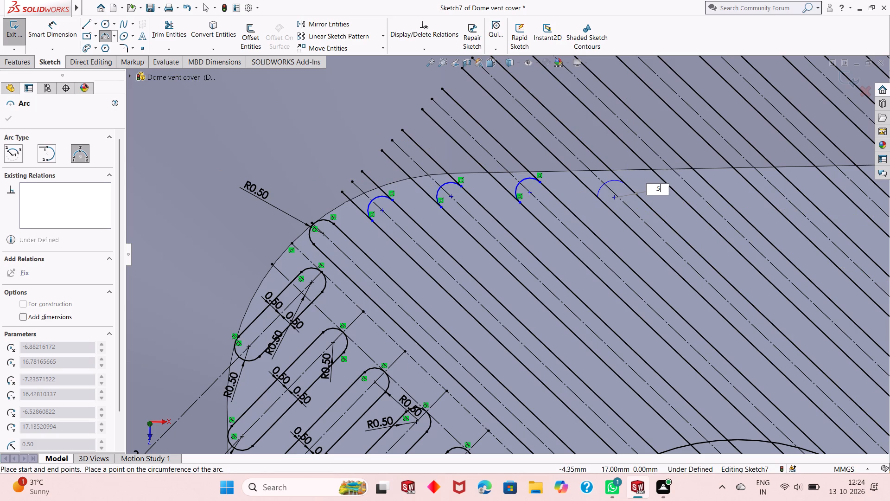
key(Return)
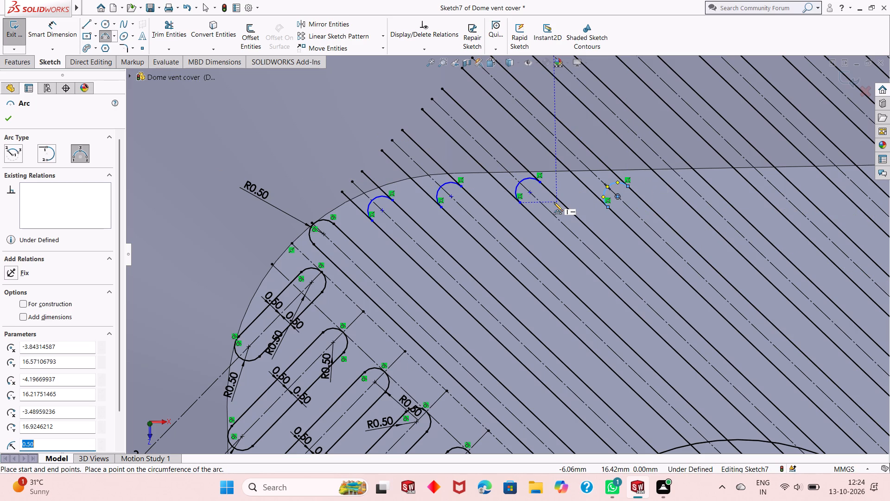
click(684, 199)
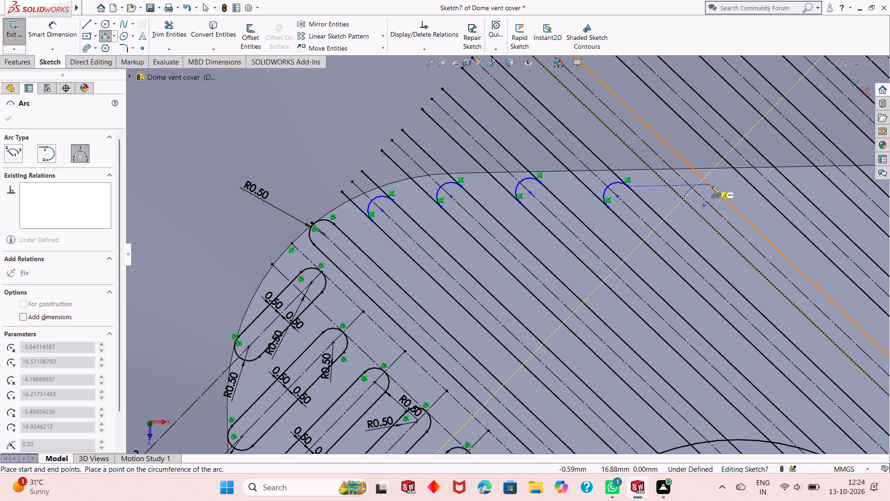
click(712, 186)
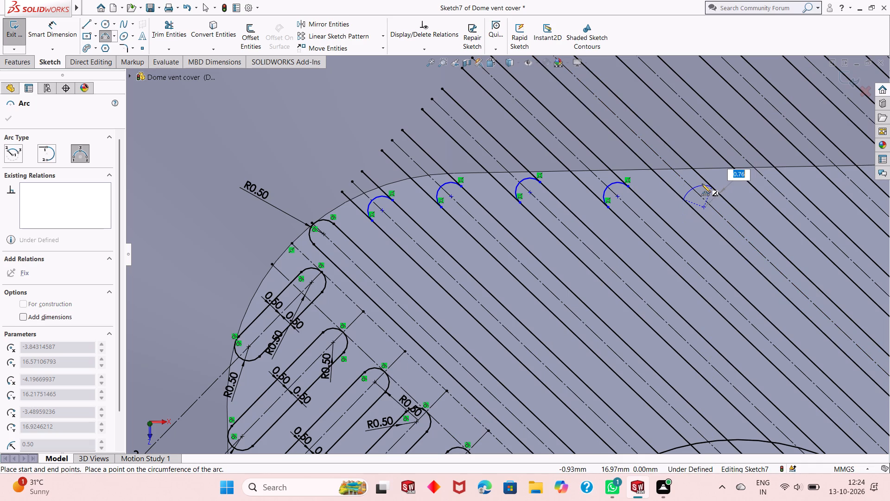
text(.5)
key(Return)
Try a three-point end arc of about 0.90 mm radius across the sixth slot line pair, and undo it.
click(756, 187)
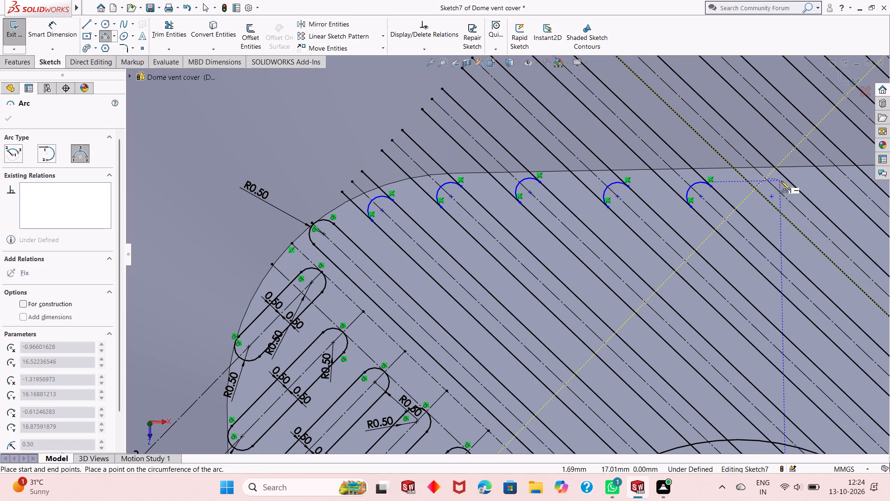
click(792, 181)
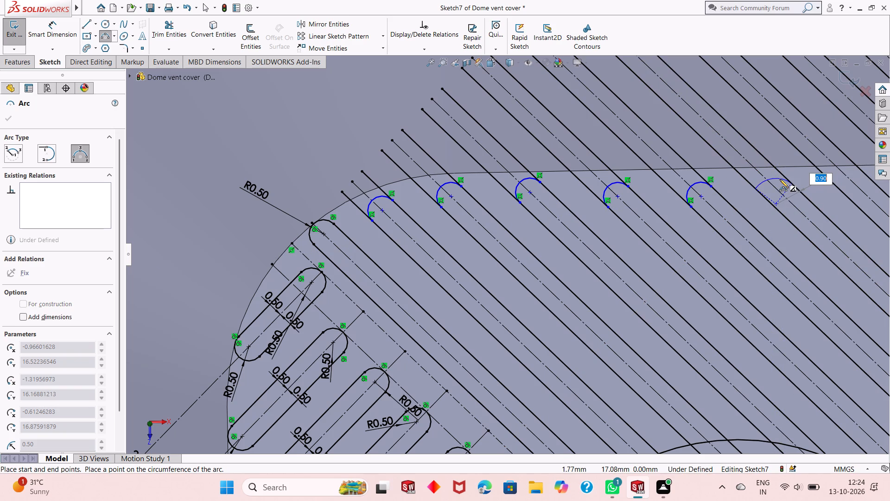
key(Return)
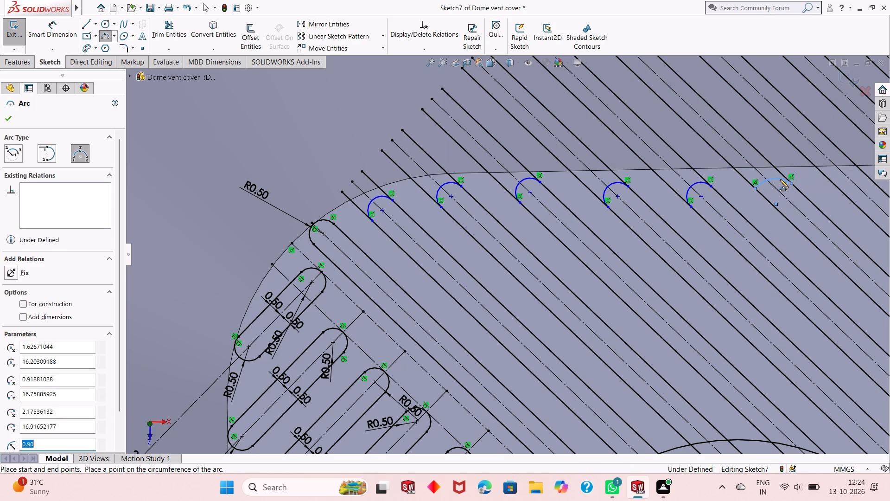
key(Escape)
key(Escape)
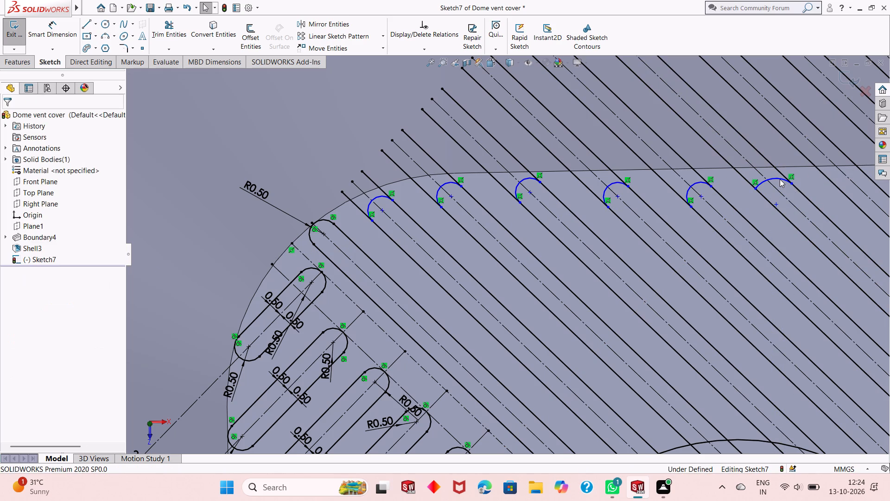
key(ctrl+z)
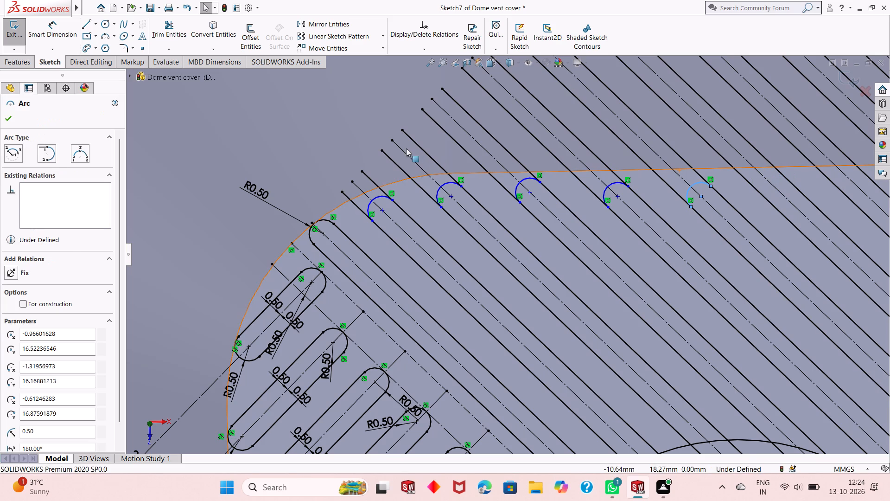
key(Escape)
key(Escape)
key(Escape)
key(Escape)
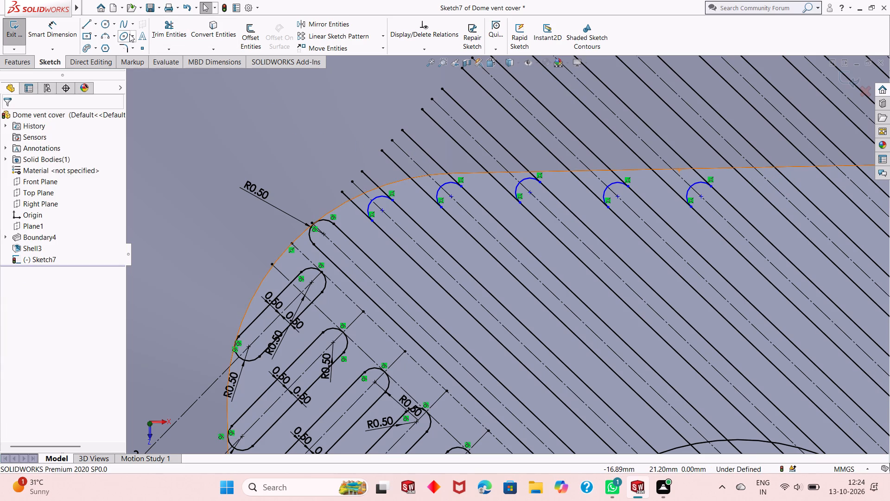
Draw 0.5 mm radius three-point end arcs across the sixth and seventh slot line pairs, just inside the upper edge.
click(106, 34)
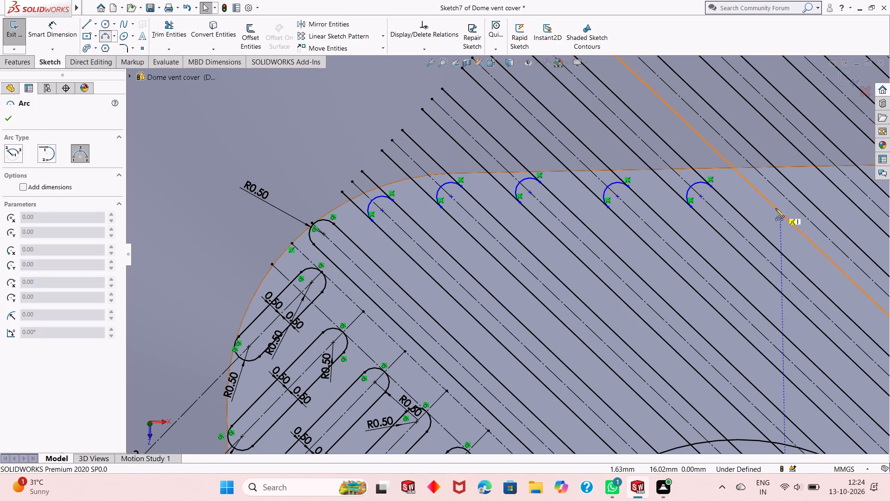
click(757, 190)
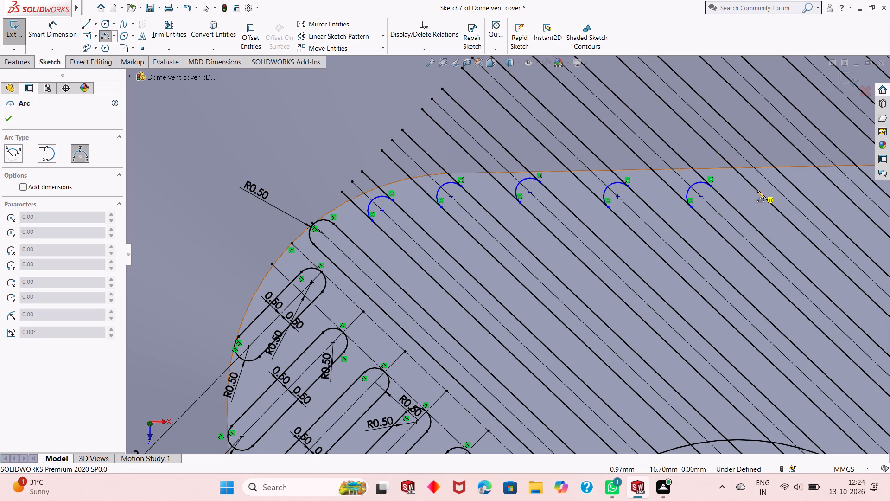
click(792, 186)
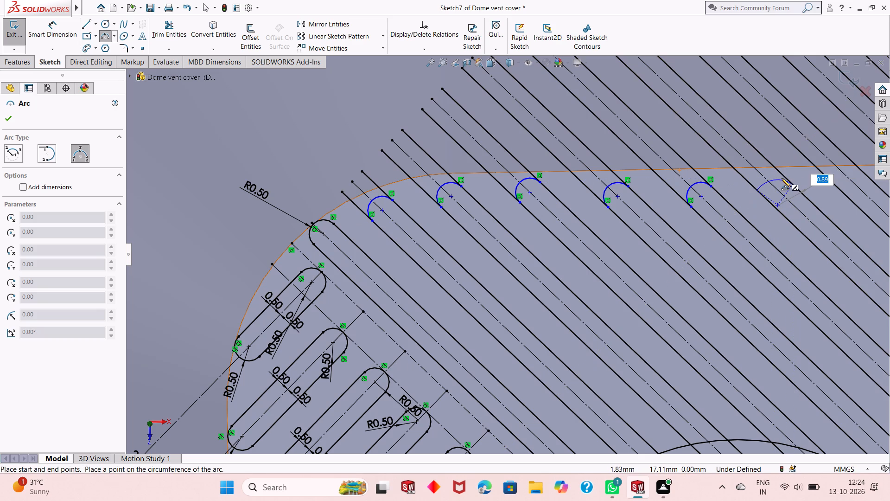
text(.5)
key(Return)
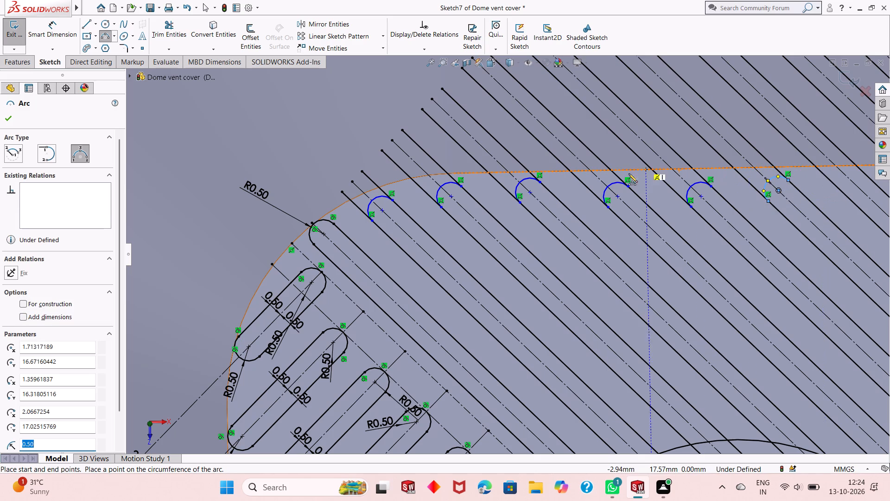
click(845, 196)
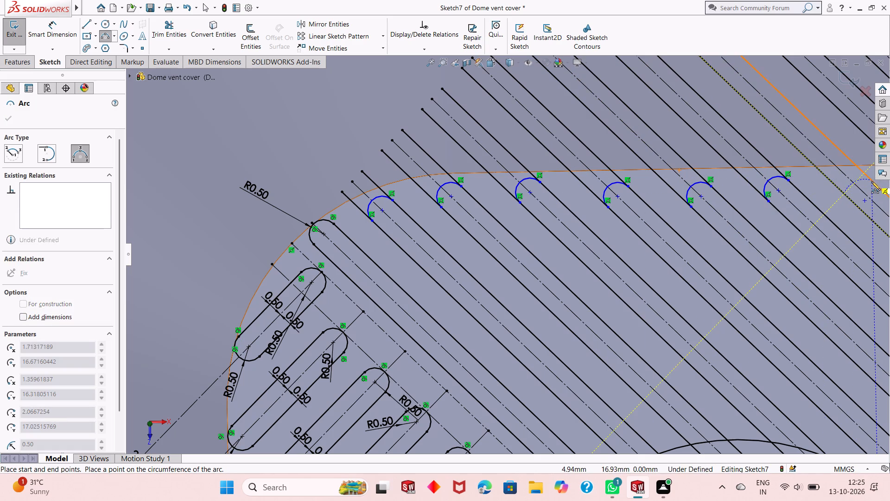
click(871, 183)
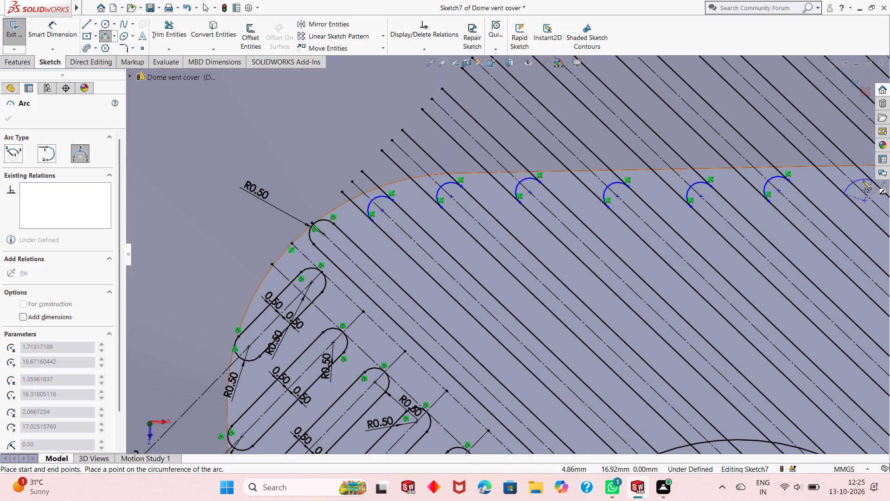
text(.5)
key(Return)
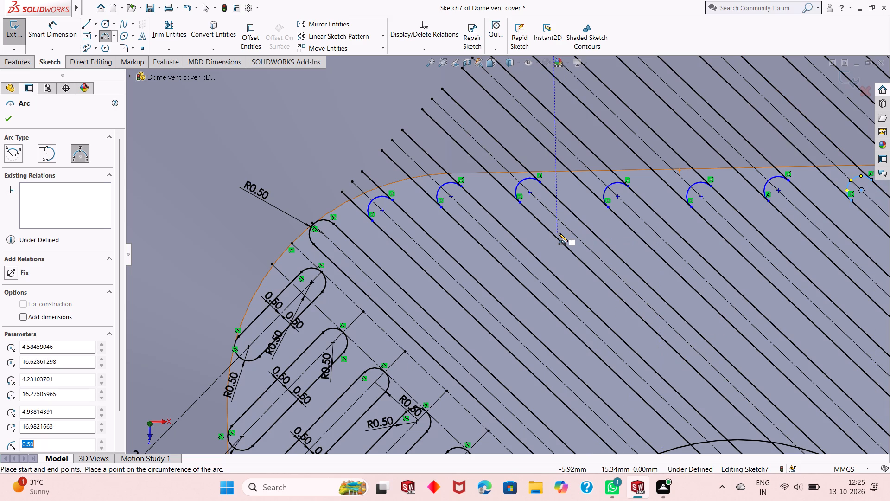
Draw 0.5 mm radius three-point end arcs across the eighth and ninth slot line pairs, just inside the cover's upper edge.
scroll(559, 233, up, 4)
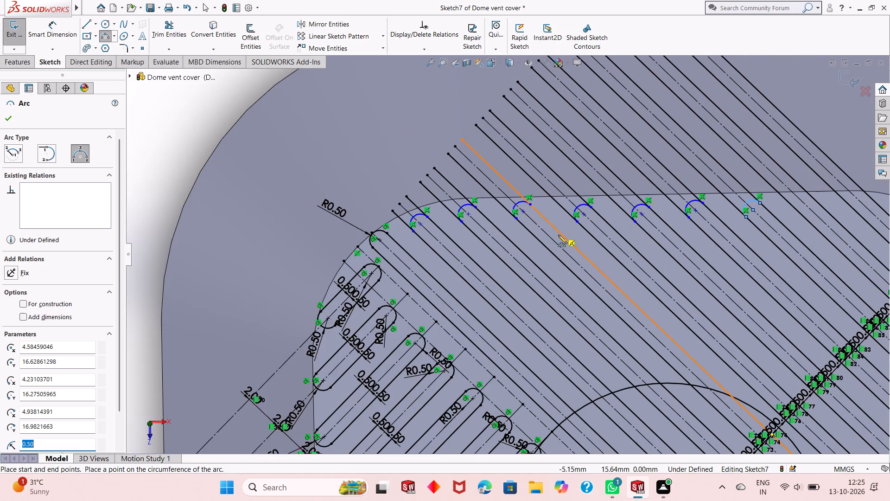
scroll(808, 203, down, 3)
scroll(762, 220, down, 2)
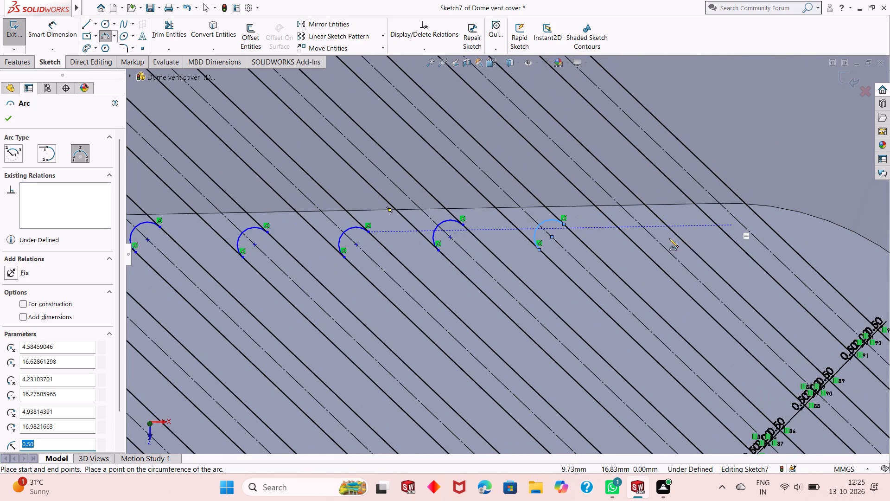
click(619, 230)
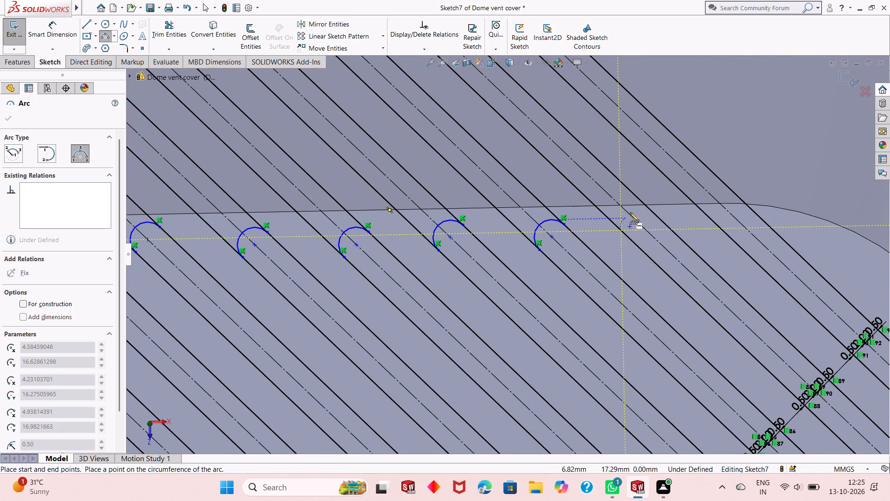
click(658, 218)
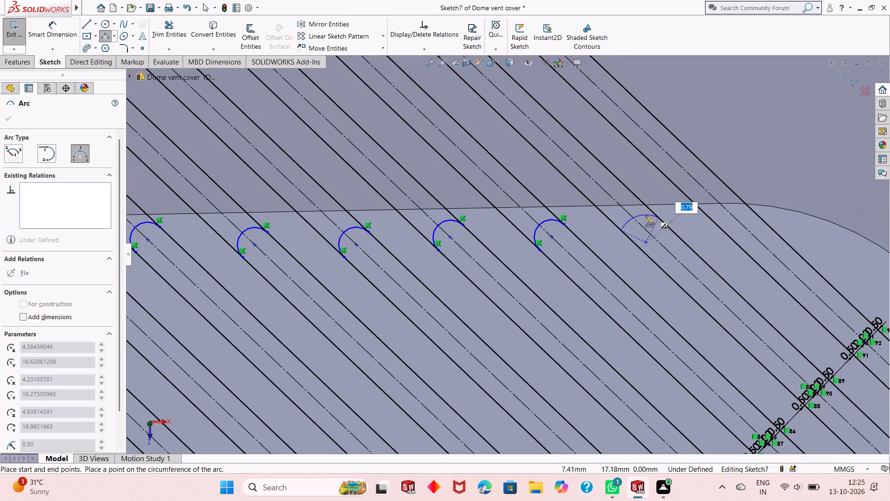
text(.5)
key(Return)
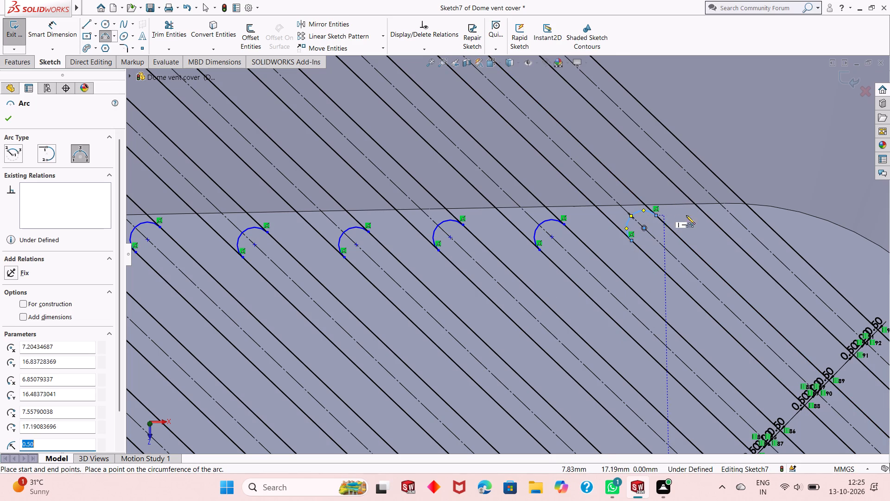
click(718, 227)
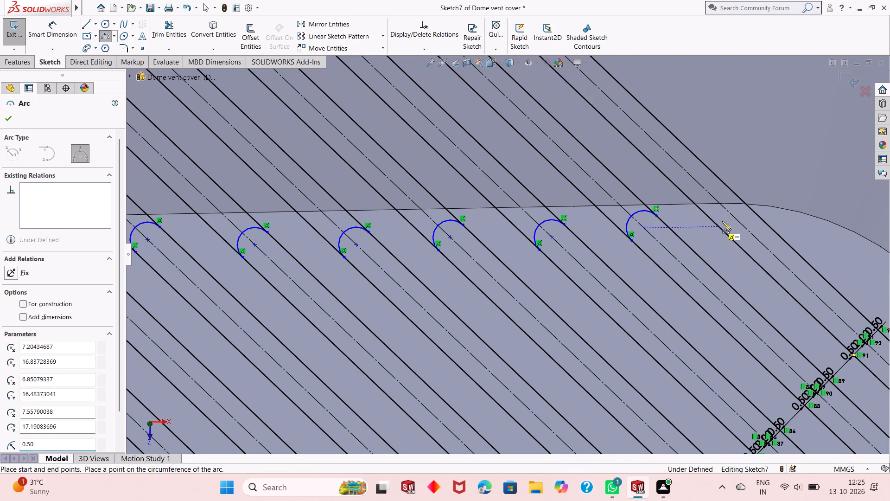
click(760, 217)
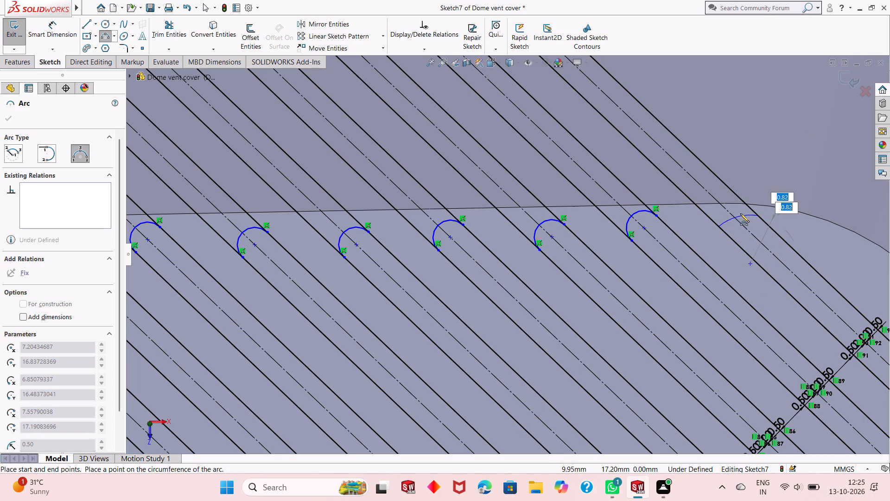
text(.5)
key(Return)
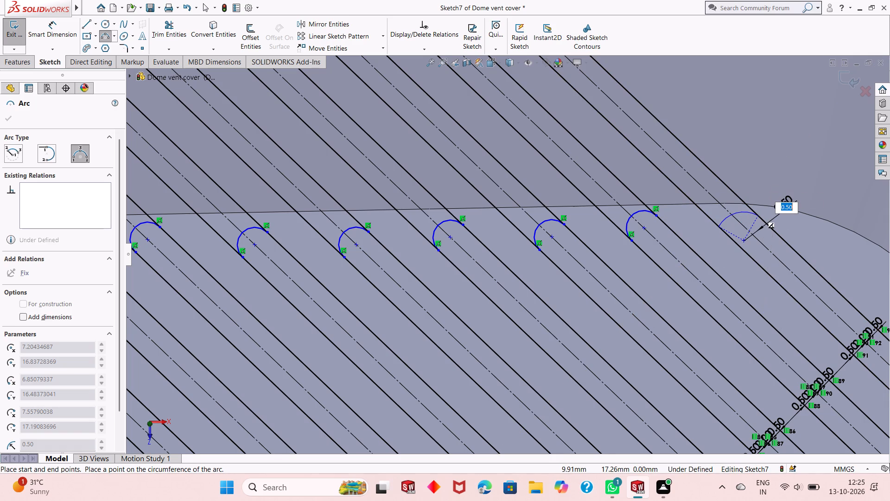
right_click(750, 112)
click(754, 118)
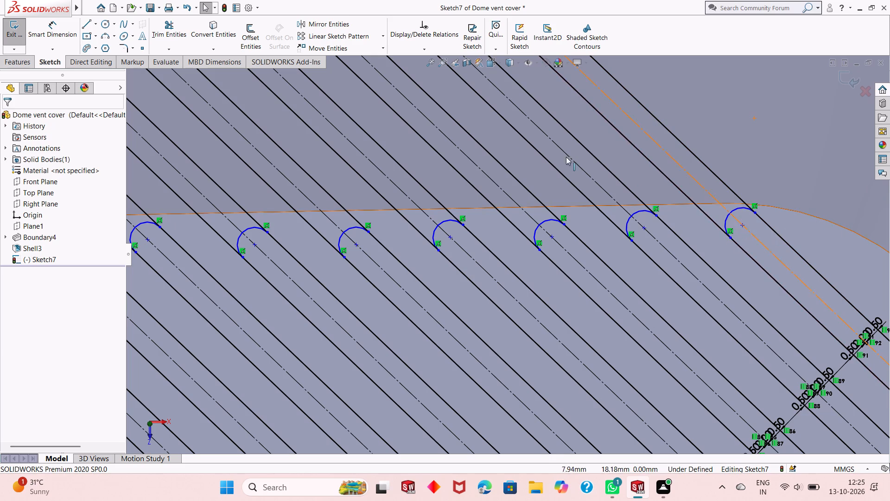
Add 0.5 mm radius dimensions to the ninth, eighth and seventh end arcs along the upper edge.
click(40, 29)
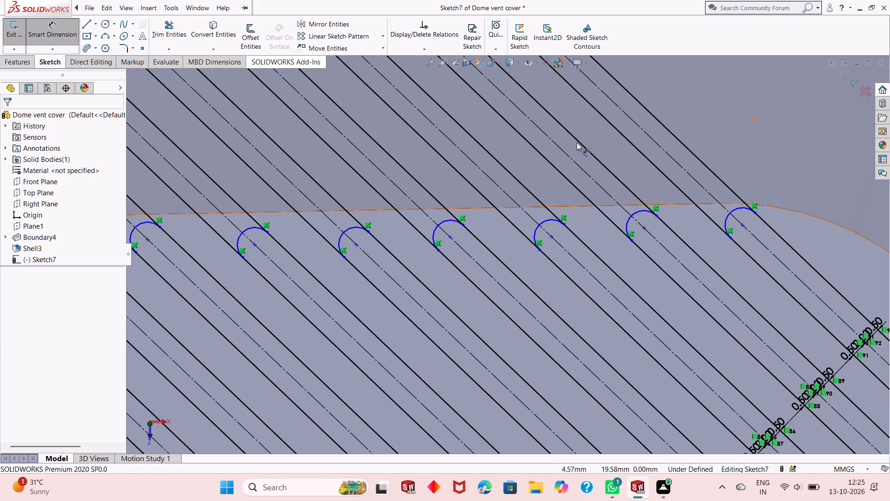
click(725, 226)
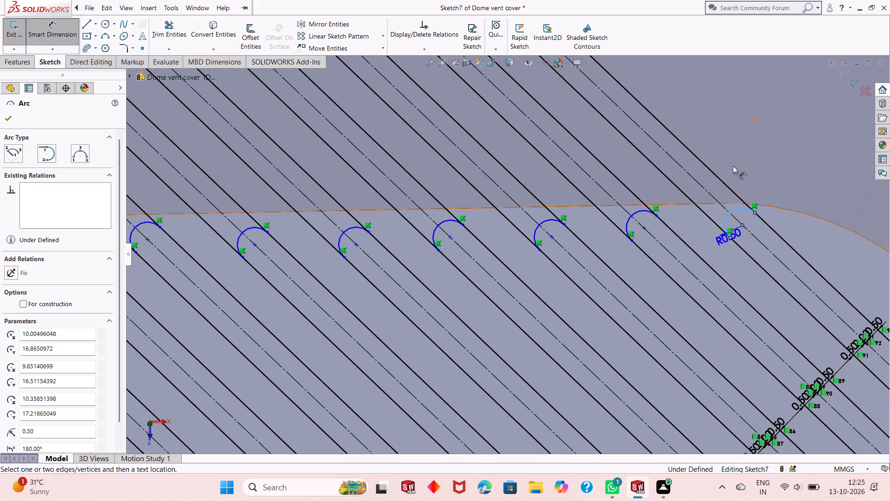
click(735, 156)
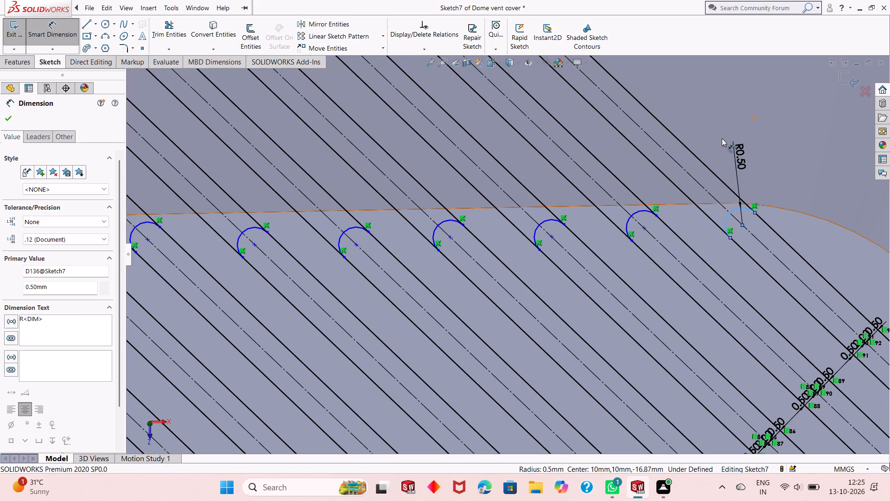
click(699, 143)
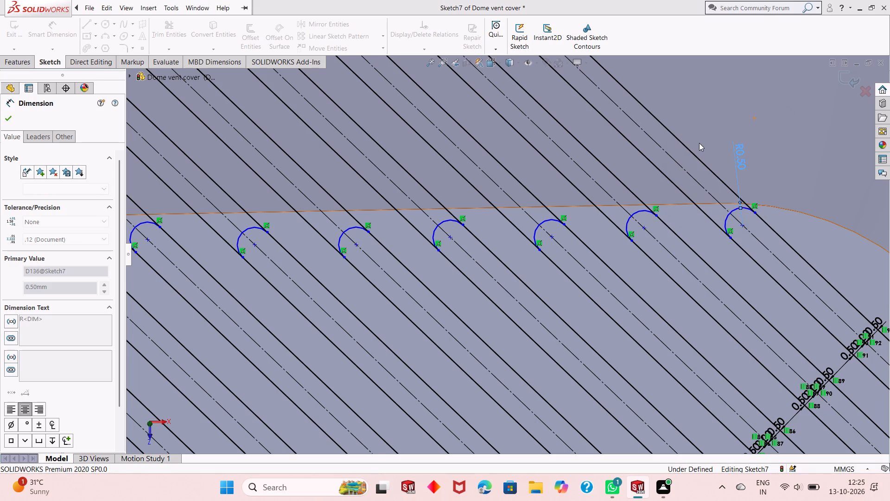
click(637, 210)
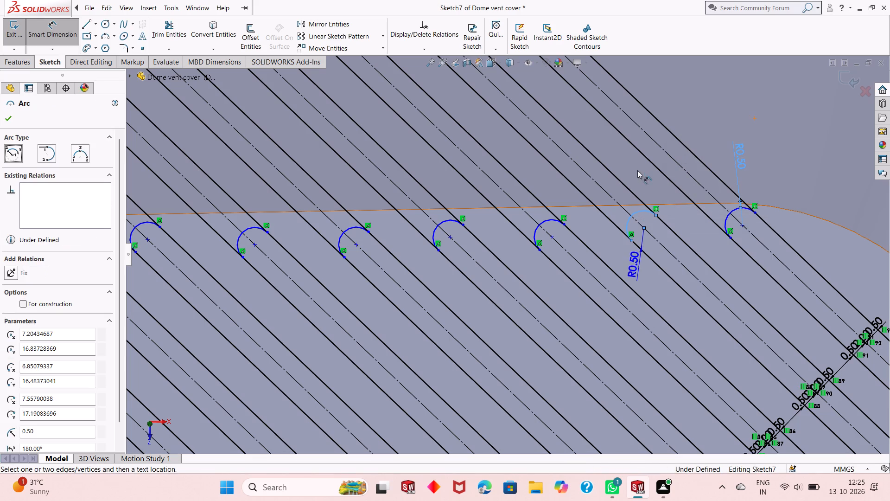
click(637, 170)
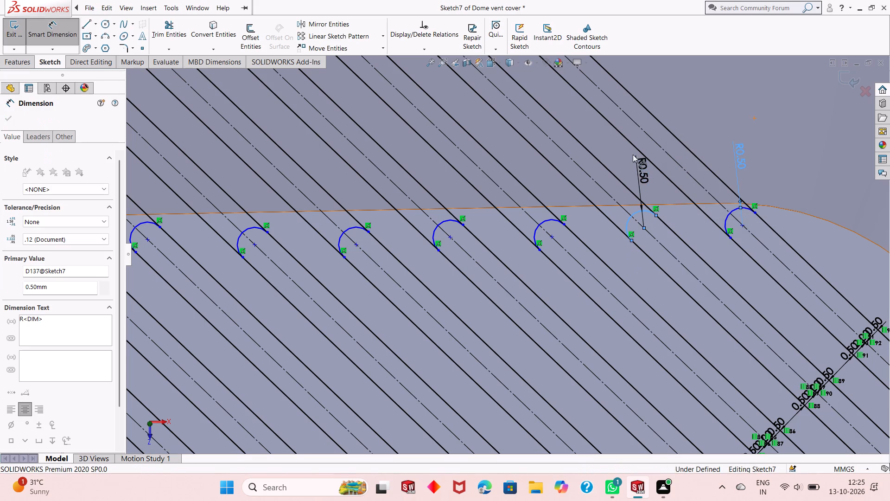
click(599, 157)
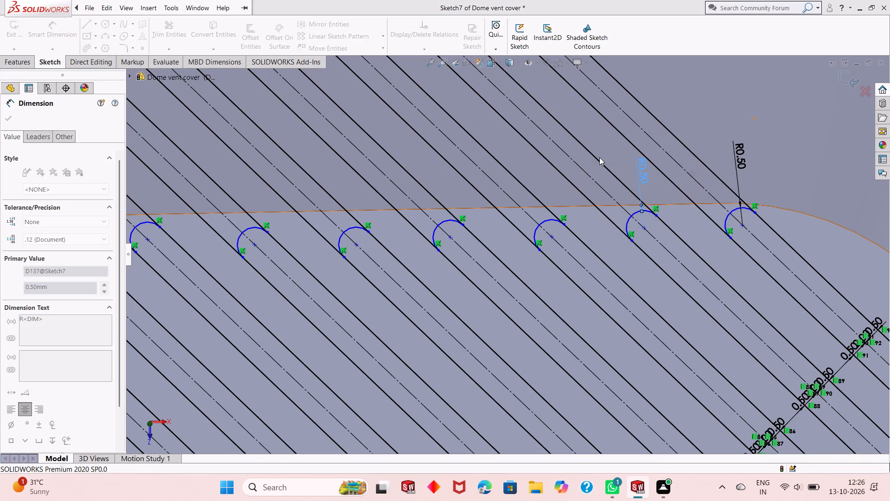
click(545, 223)
click(538, 181)
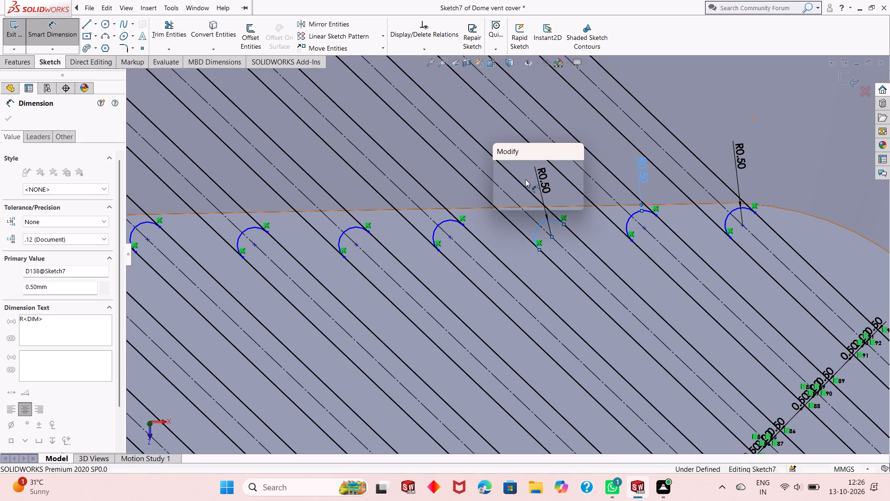
click(501, 170)
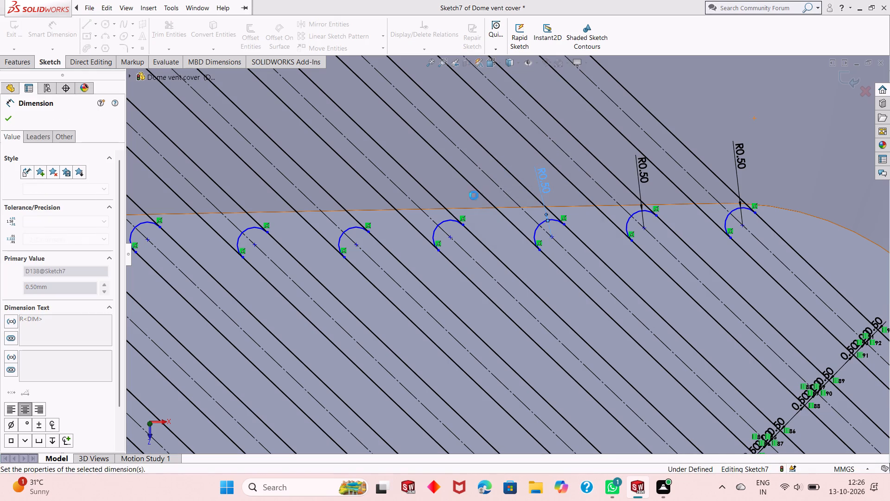
Add 0.5 mm radius dimensions to the sixth, fifth, fourth and third end arcs along the upper edge.
click(445, 220)
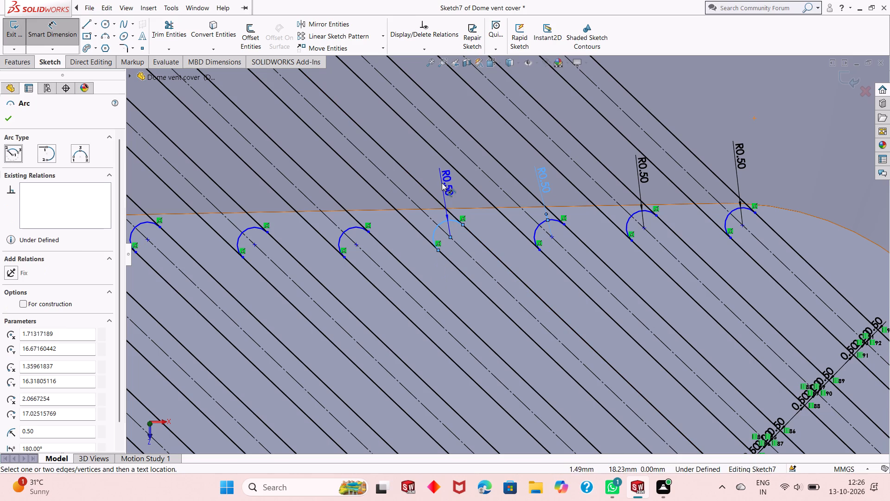
click(442, 183)
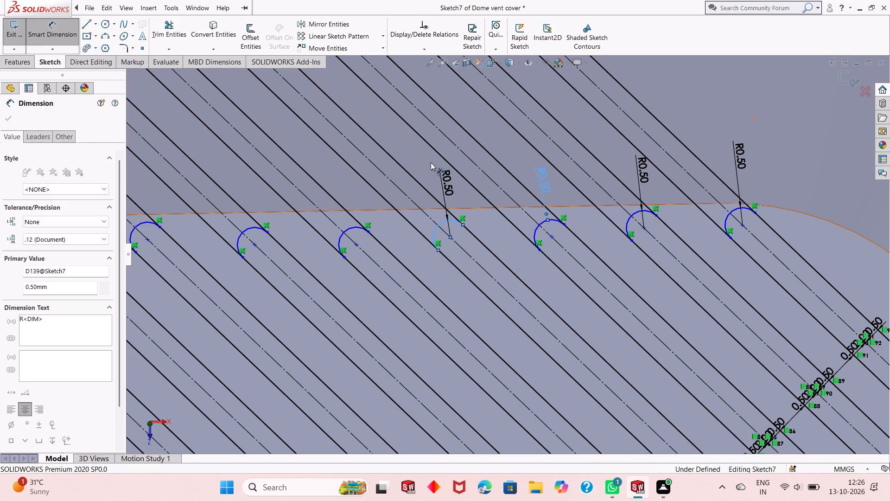
click(406, 168)
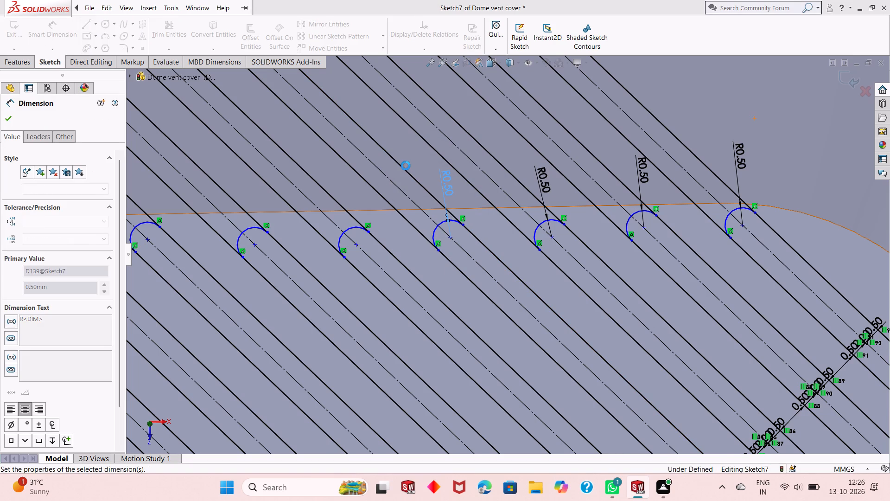
click(349, 231)
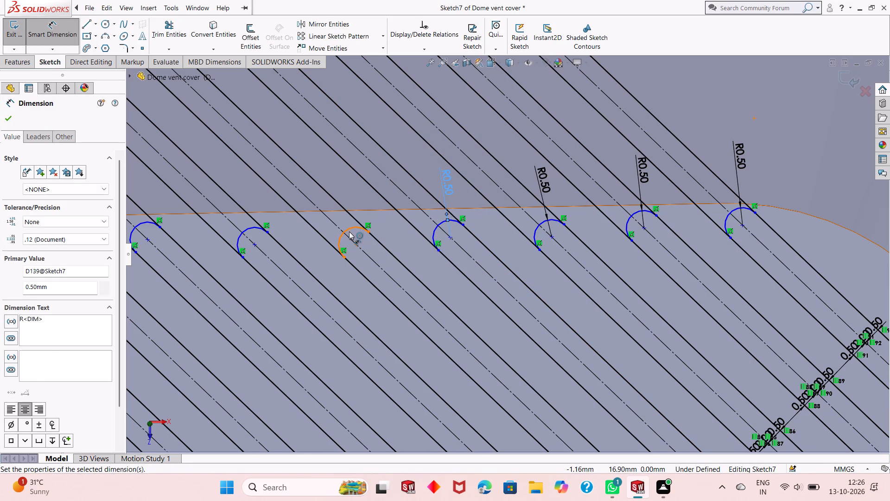
click(343, 192)
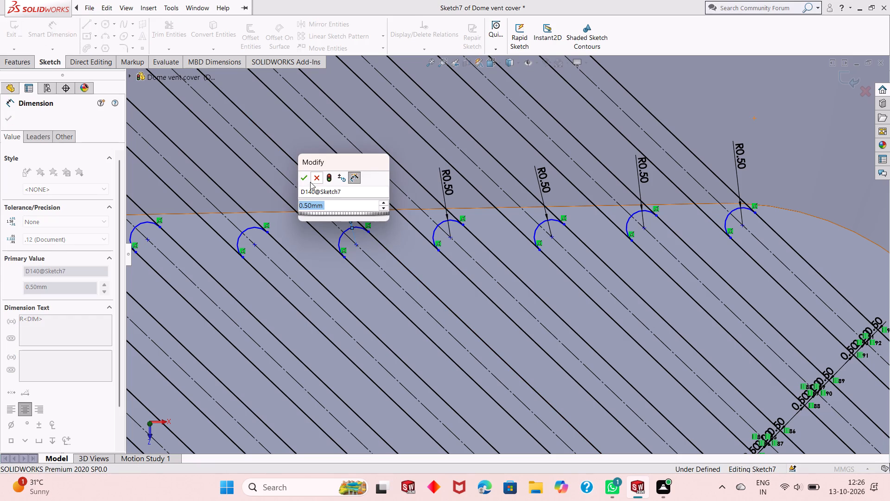
click(308, 180)
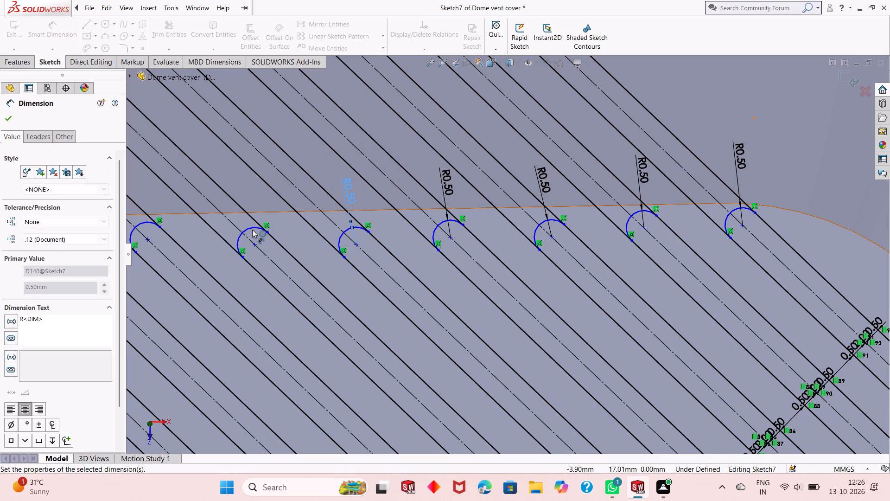
click(248, 230)
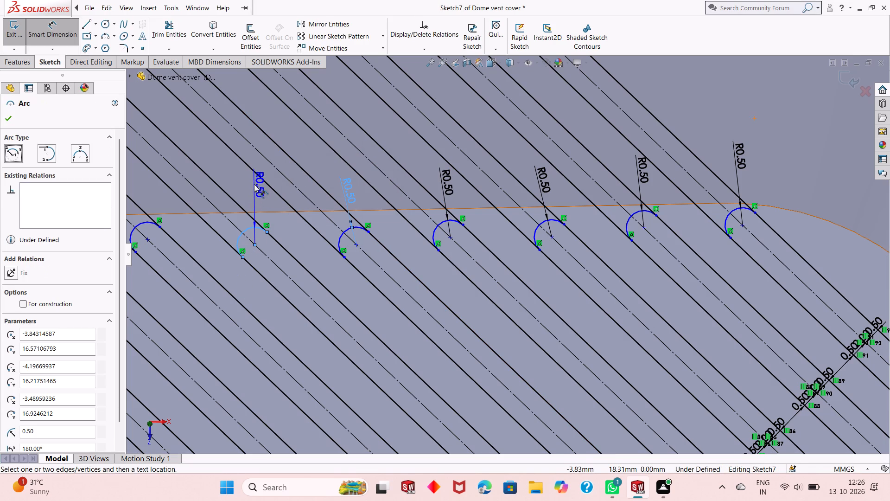
click(254, 184)
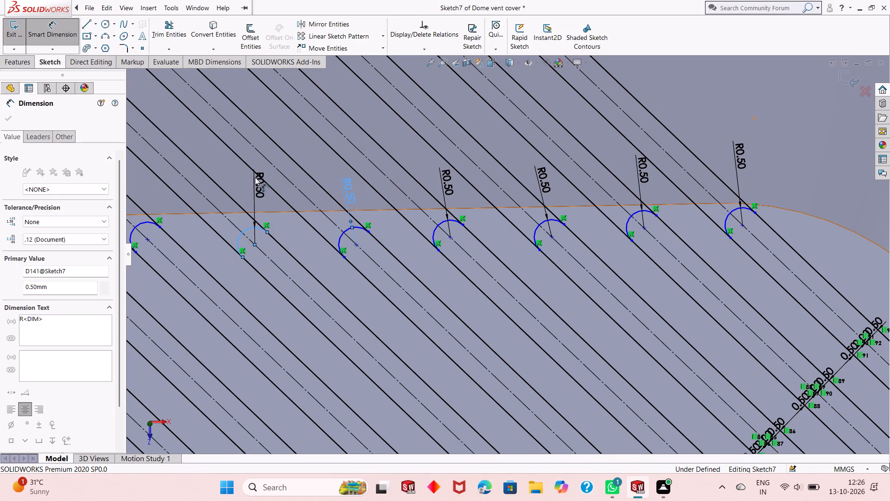
click(220, 172)
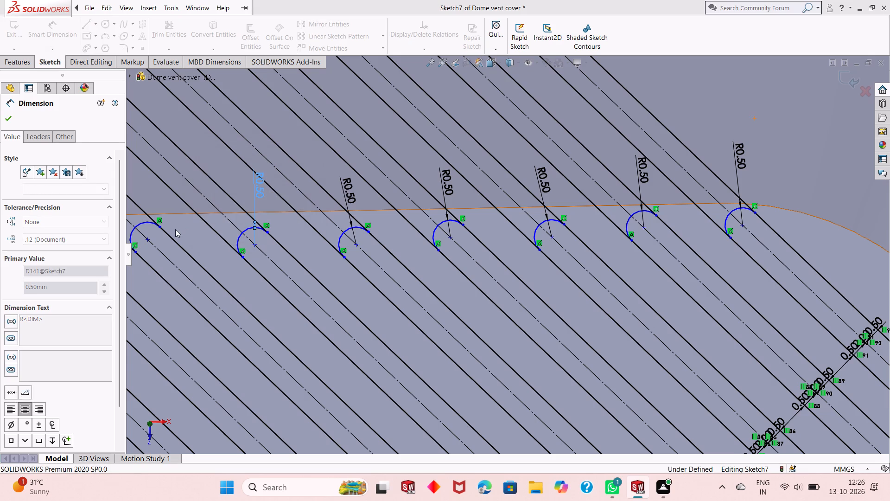
click(148, 223)
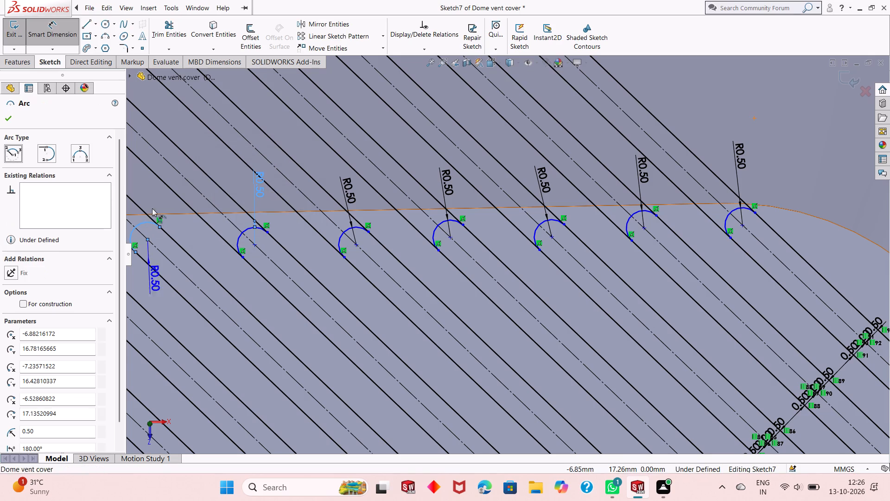
click(153, 195)
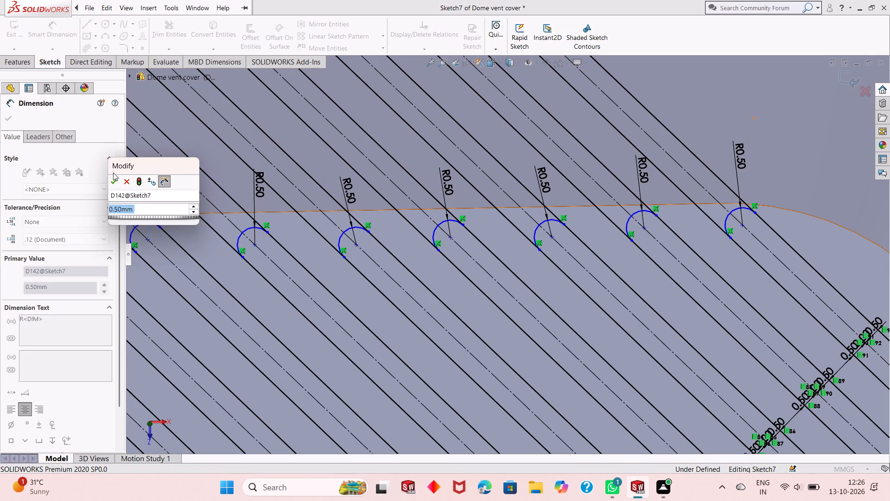
click(116, 179)
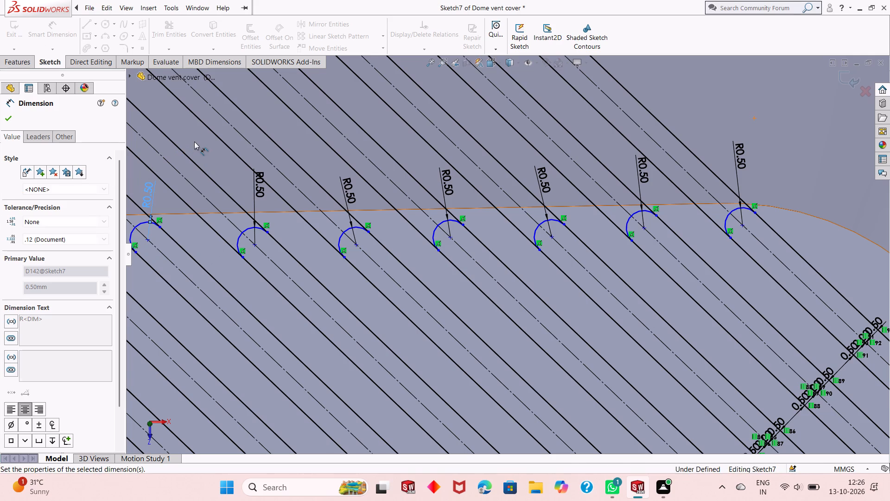
right_click(195, 141)
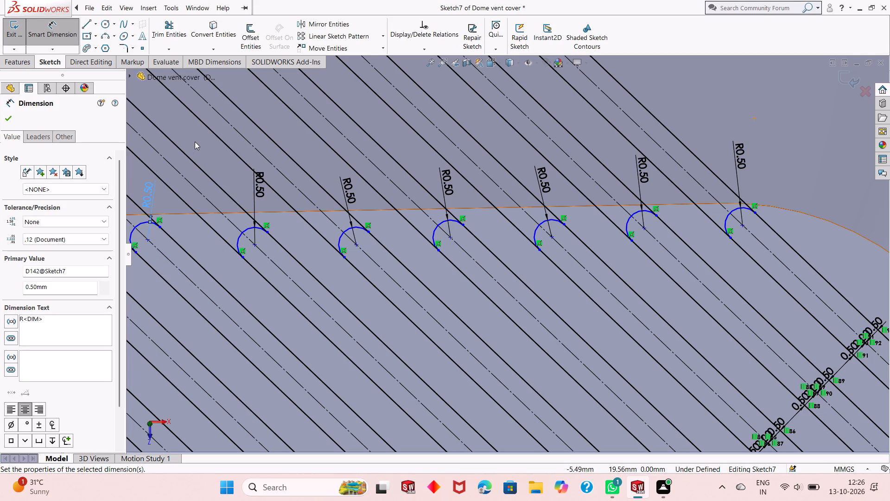
click(202, 168)
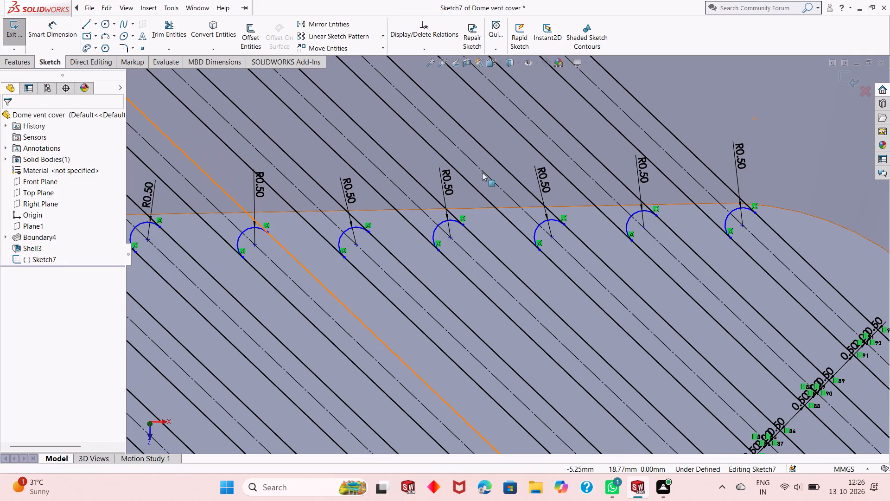
Make the ninth end arc tangent to the cover's rounded corner edge at the far end of the upper edge.
click(725, 220)
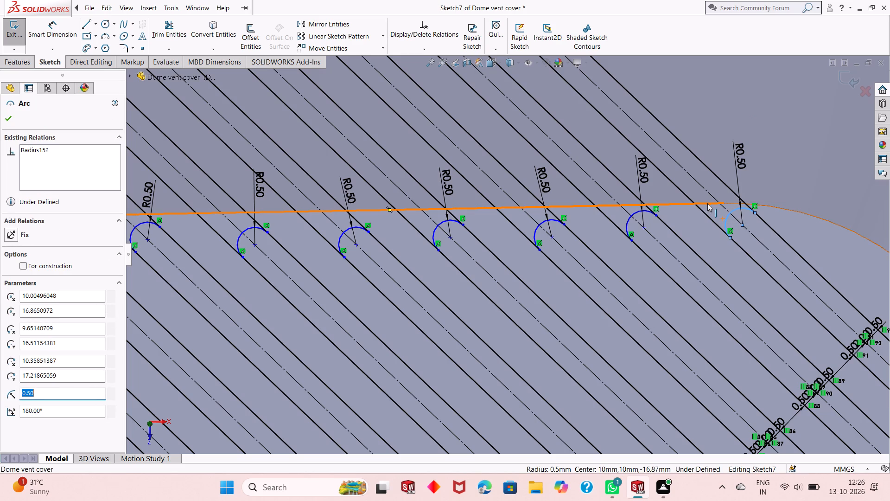
ctrl+click(731, 203)
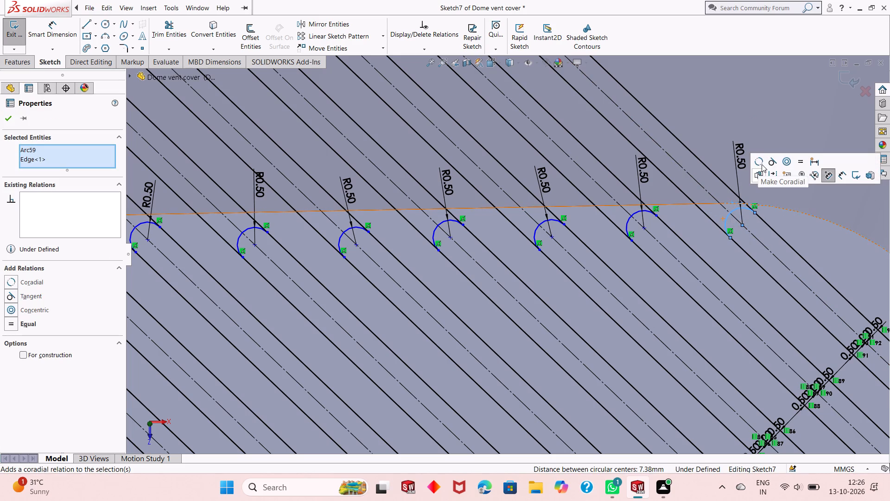
click(769, 162)
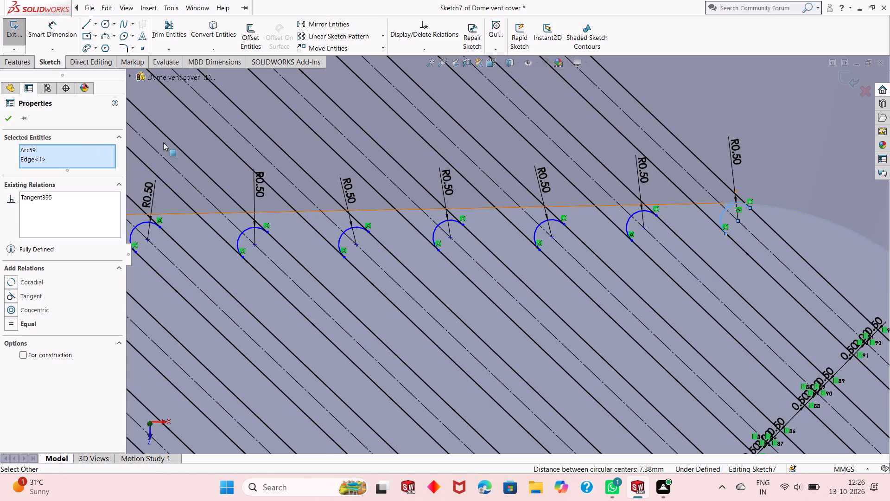
Make the eighth slot's 0.5 mm end arc tangent to the cover's straight upper edge.
click(6, 114)
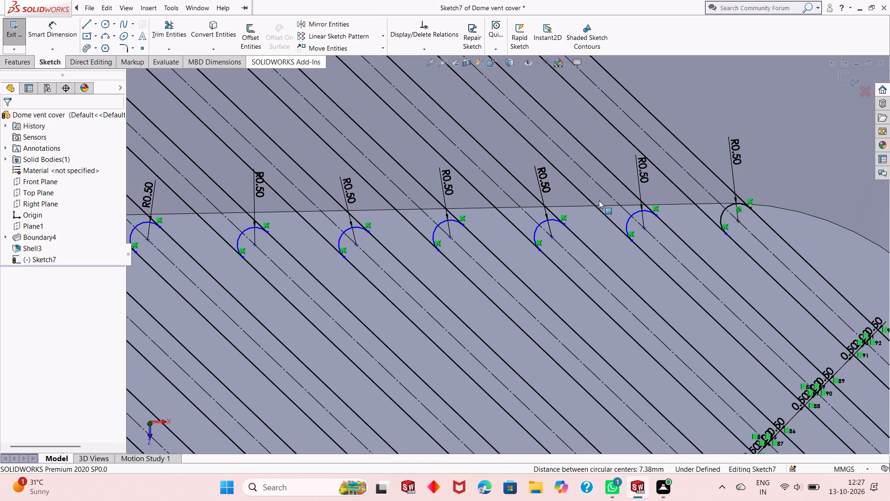
click(626, 222)
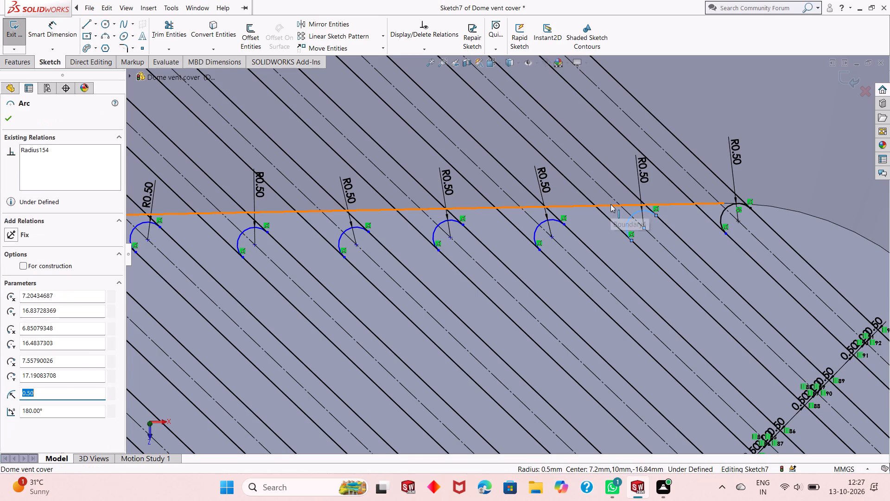
ctrl+click(610, 204)
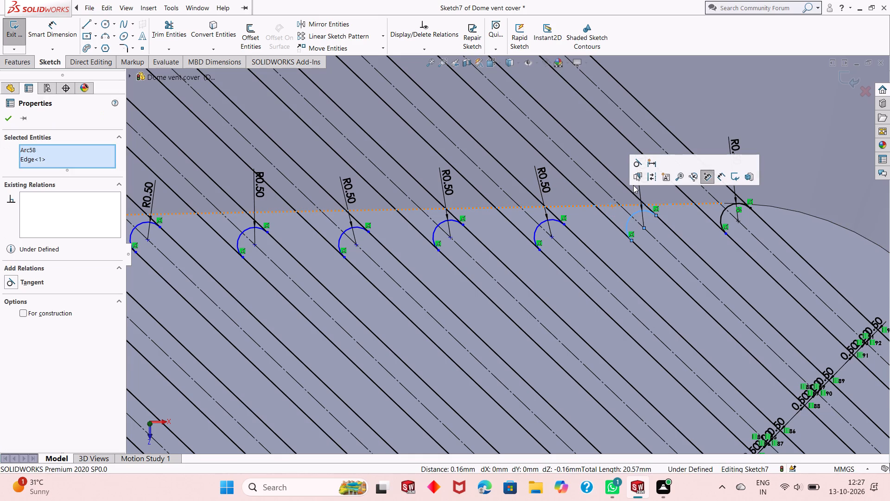
click(636, 159)
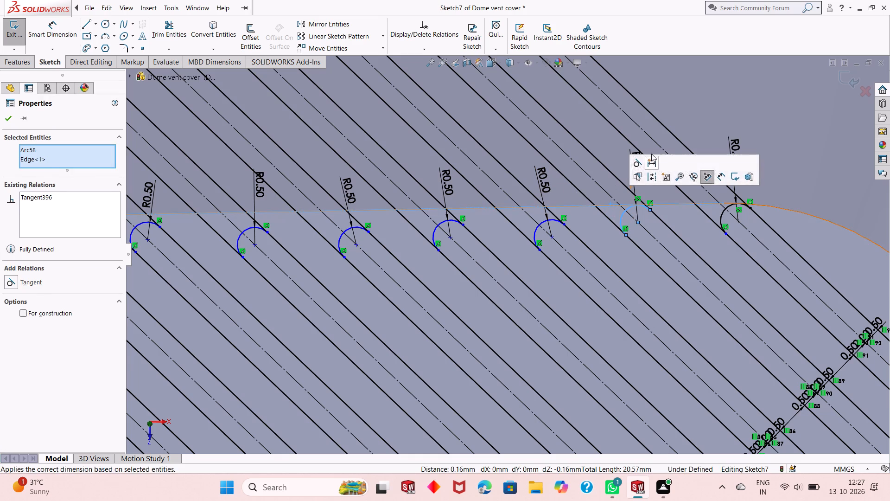
click(682, 109)
key(2)
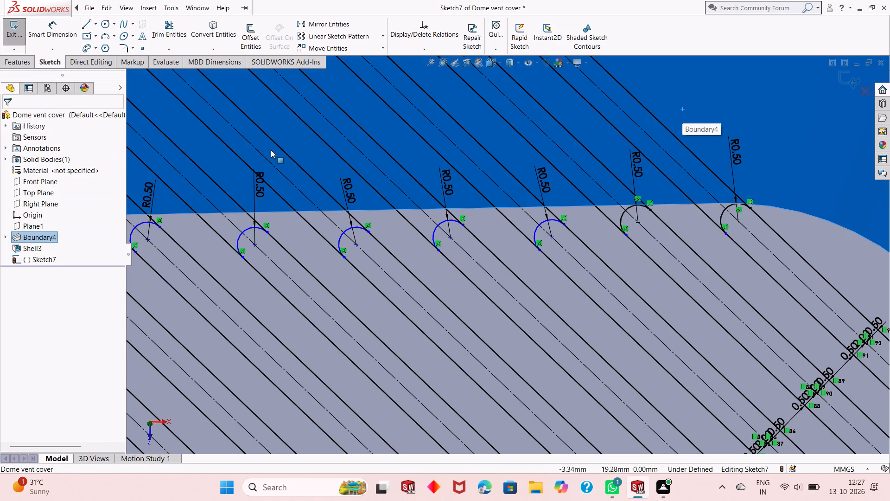
key(Escape)
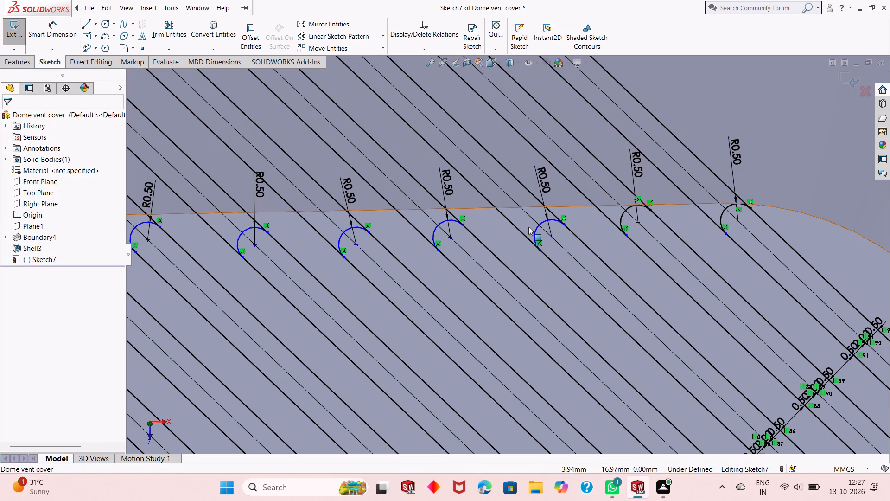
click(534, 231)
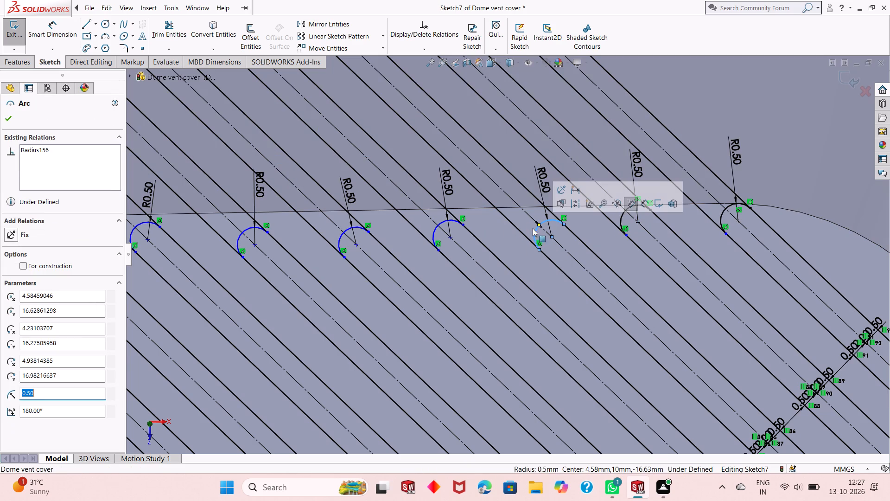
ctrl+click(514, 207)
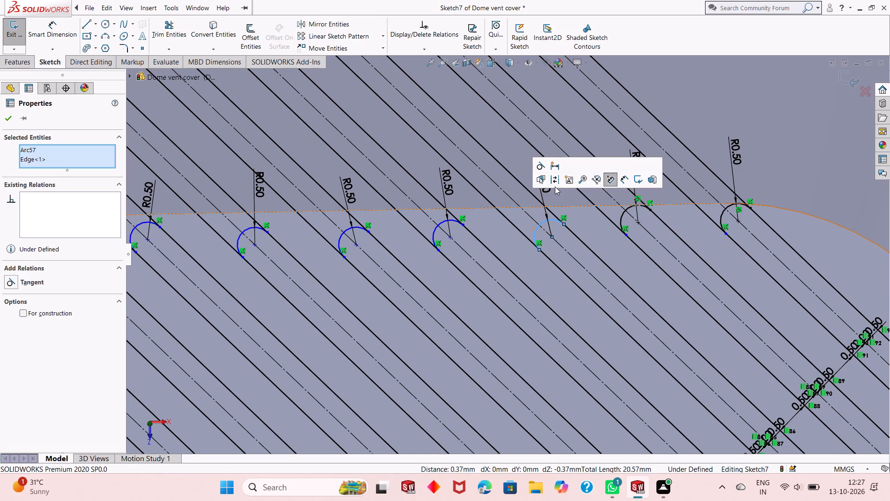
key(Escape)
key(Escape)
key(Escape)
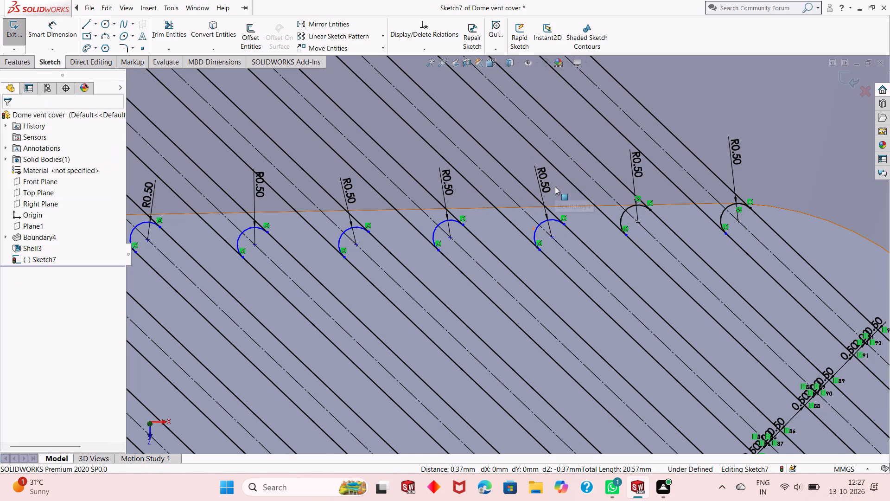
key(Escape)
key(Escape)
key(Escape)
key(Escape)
Make the seventh, sixth and fifth end arcs tangent to the cover's straight upper edge.
click(534, 237)
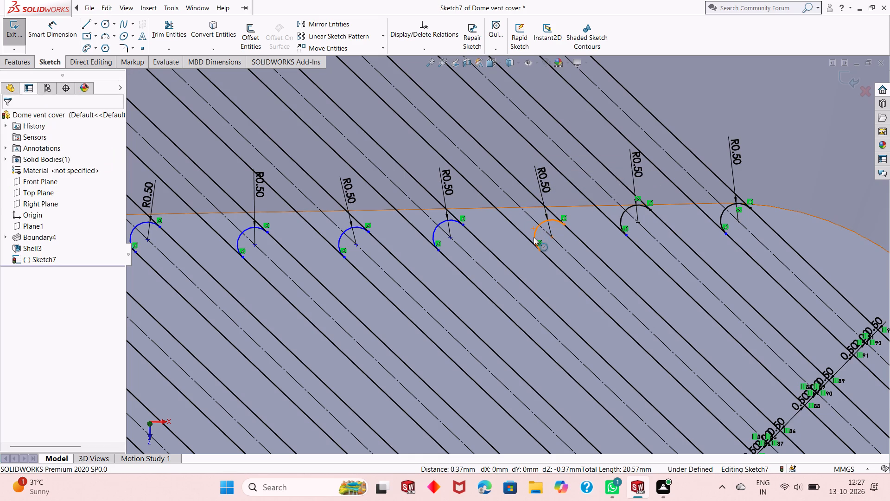
ctrl+click(507, 206)
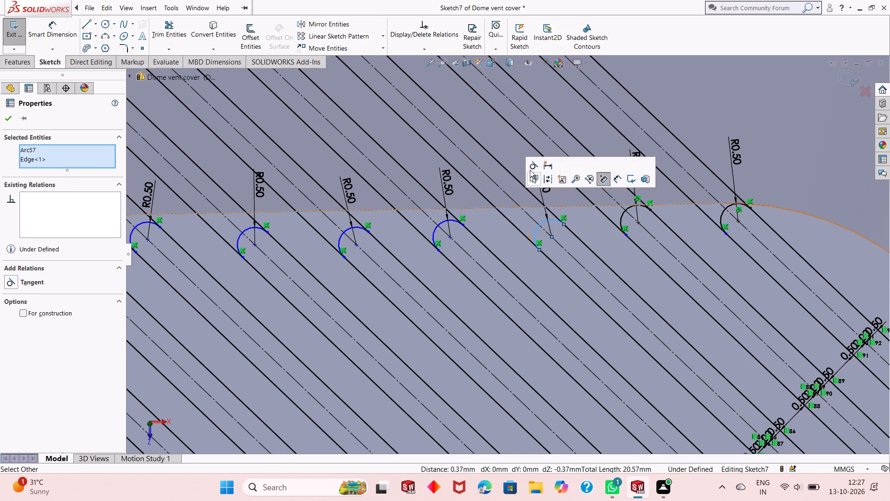
click(531, 167)
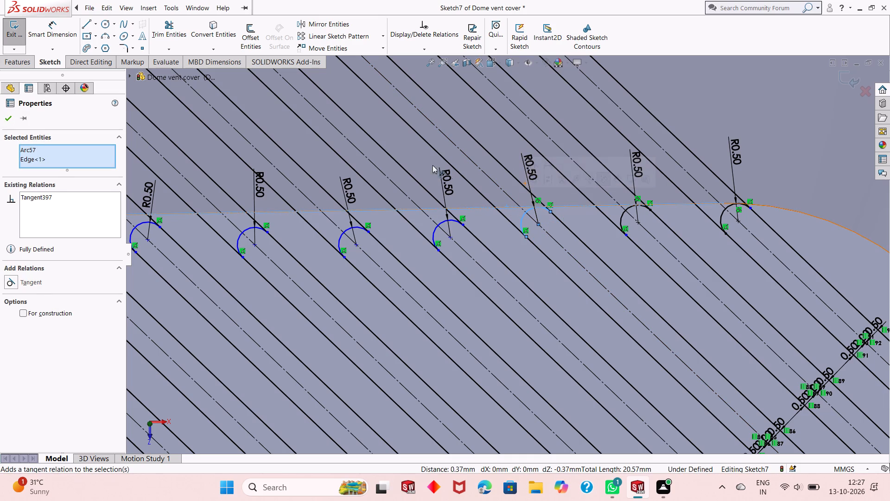
click(6, 115)
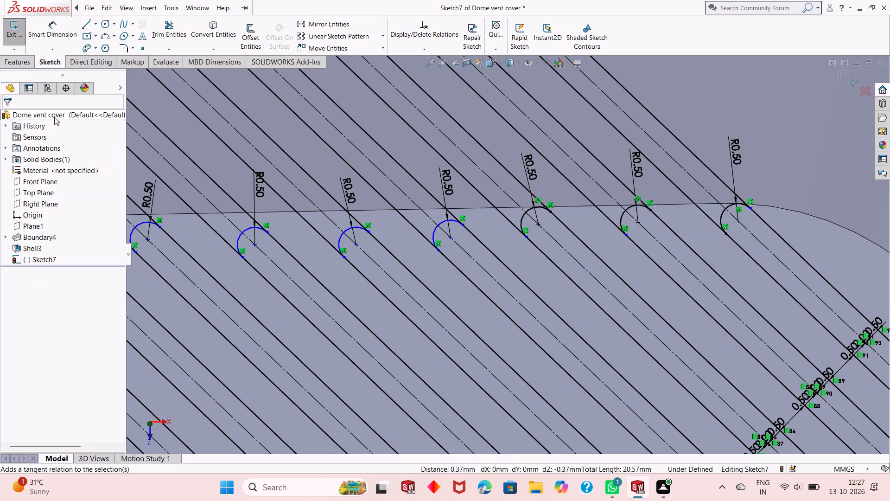
click(434, 235)
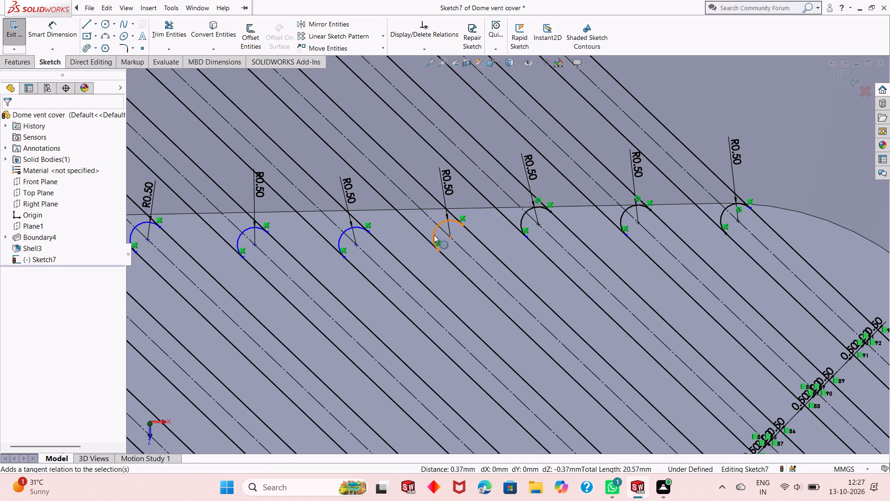
ctrl+click(432, 209)
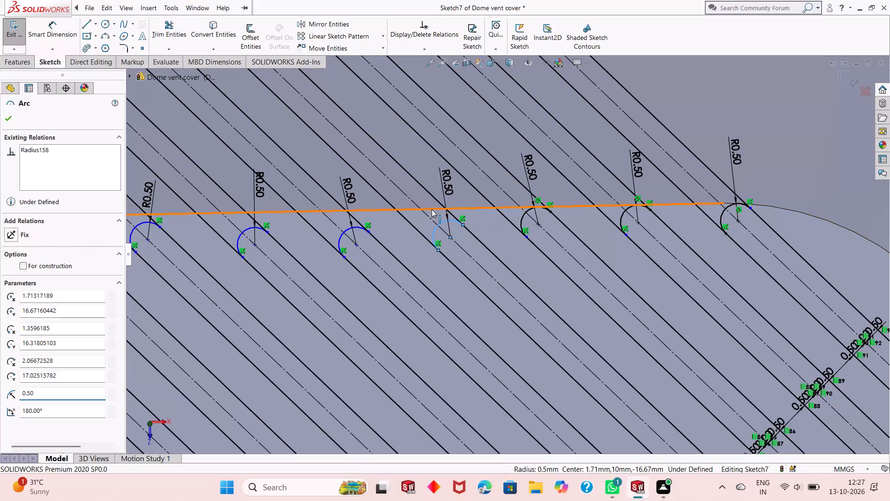
click(454, 170)
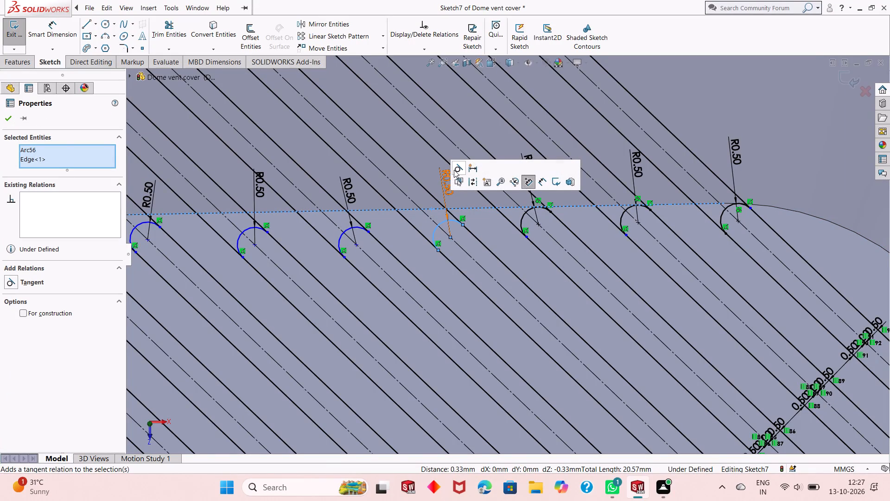
click(9, 116)
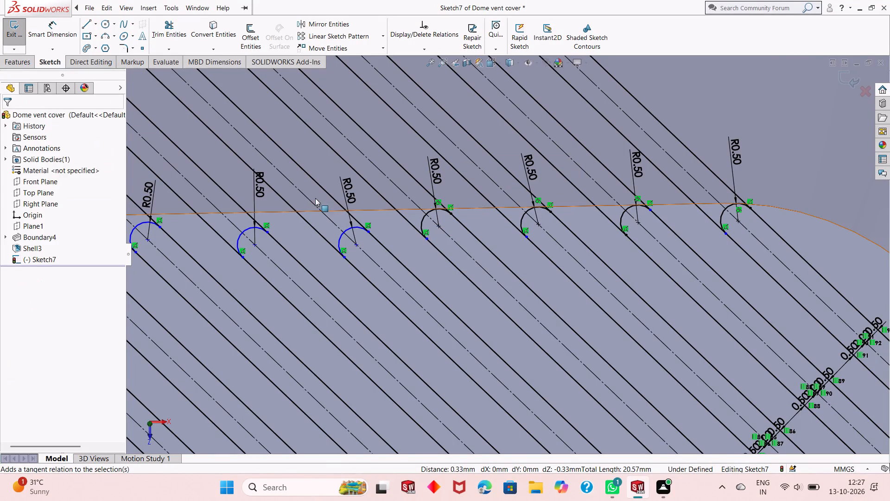
click(341, 239)
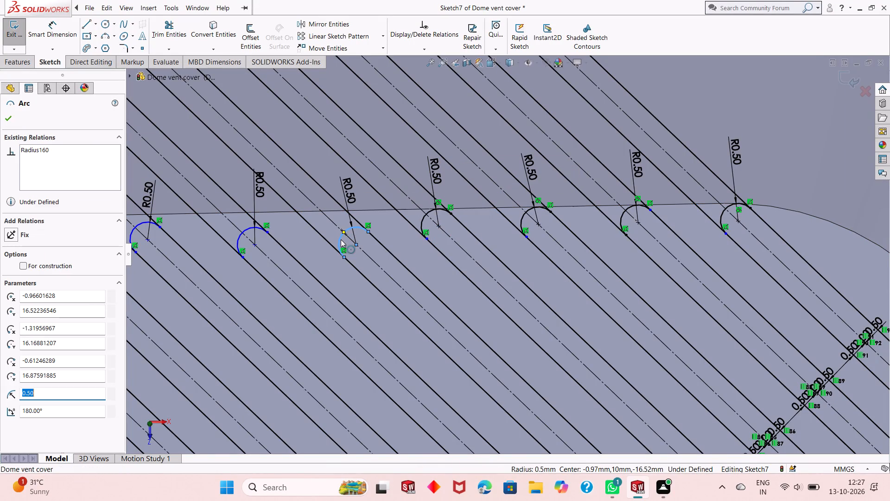
ctrl+click(334, 210)
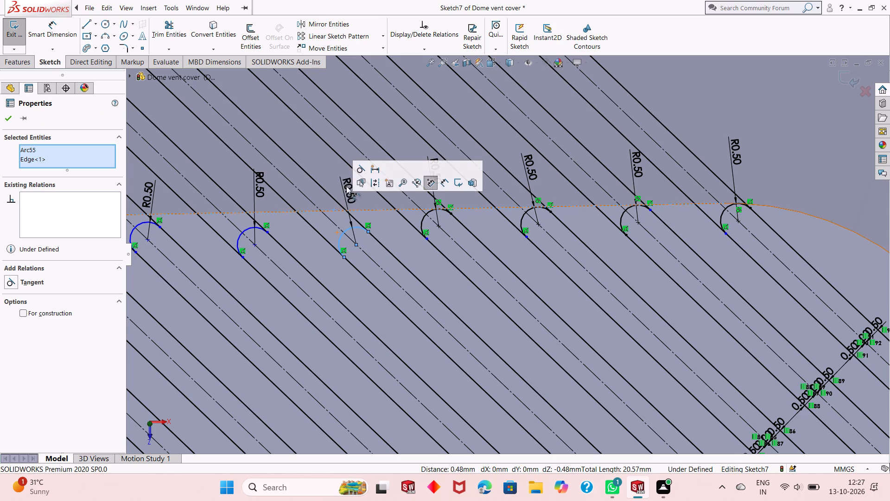
click(357, 174)
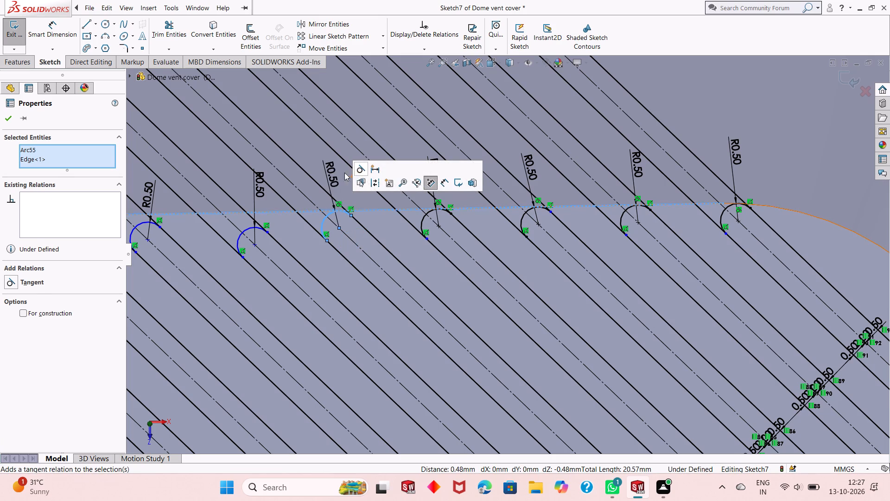
click(6, 117)
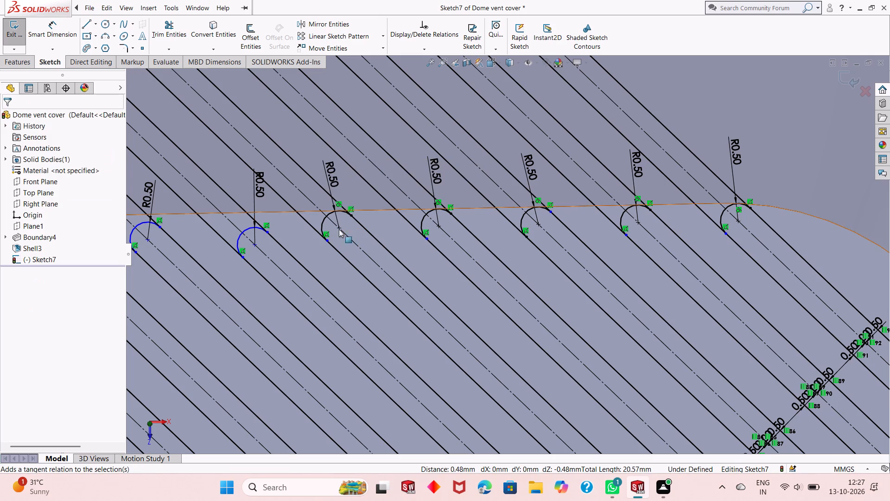
Make the fourth and third end arcs tangent to the cover's straight upper edge.
click(256, 230)
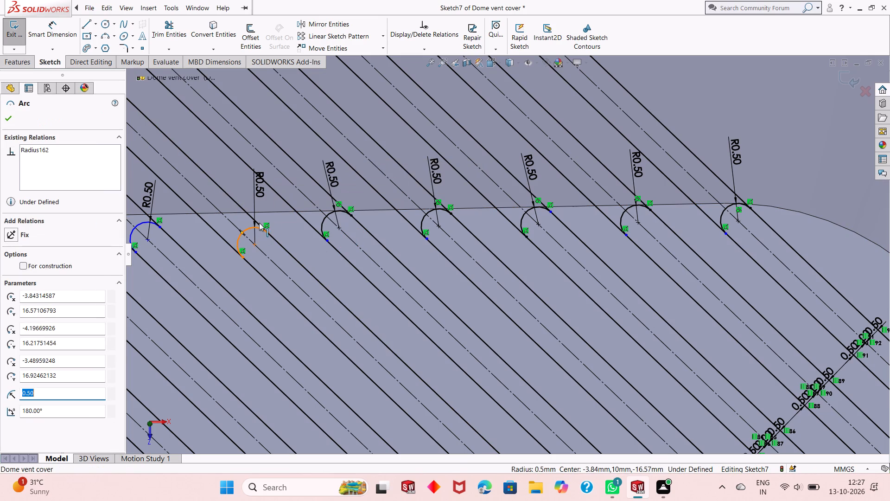
ctrl+click(270, 212)
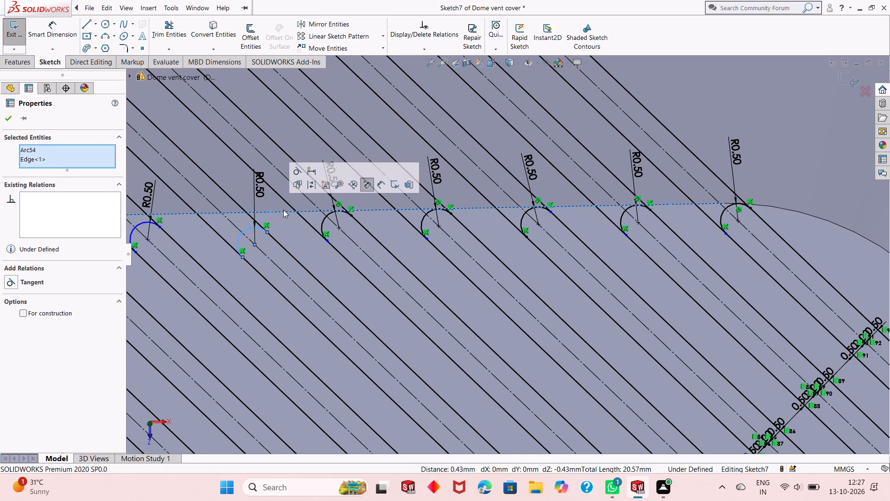
click(299, 174)
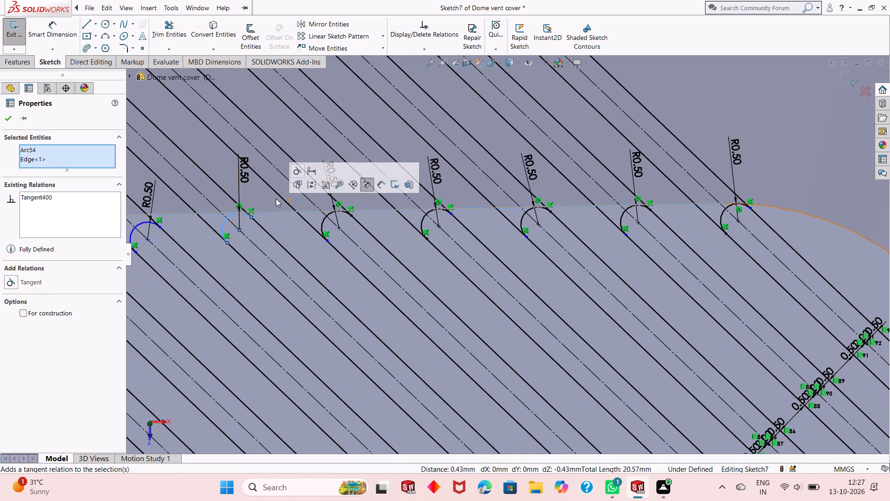
key(Escape)
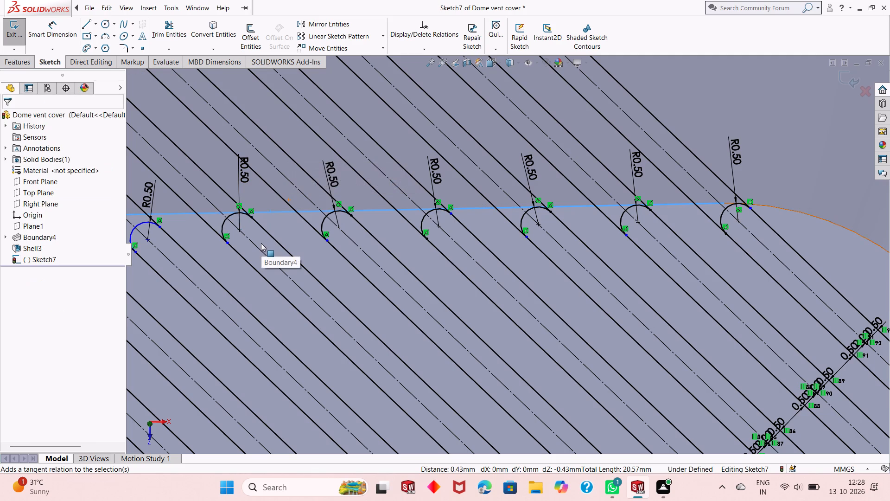
click(139, 225)
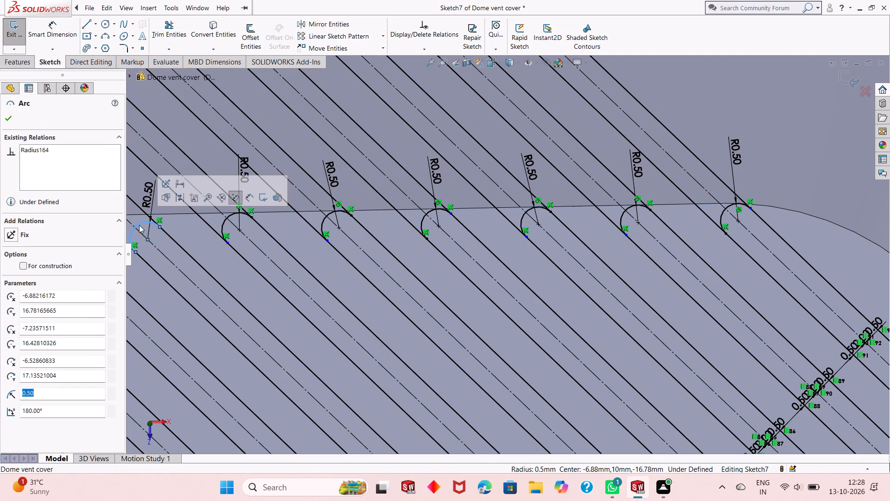
ctrl+click(139, 215)
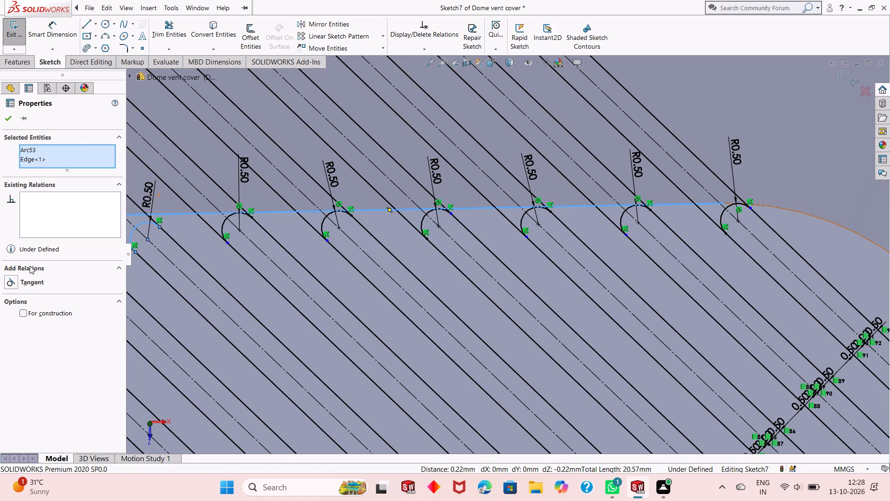
click(17, 279)
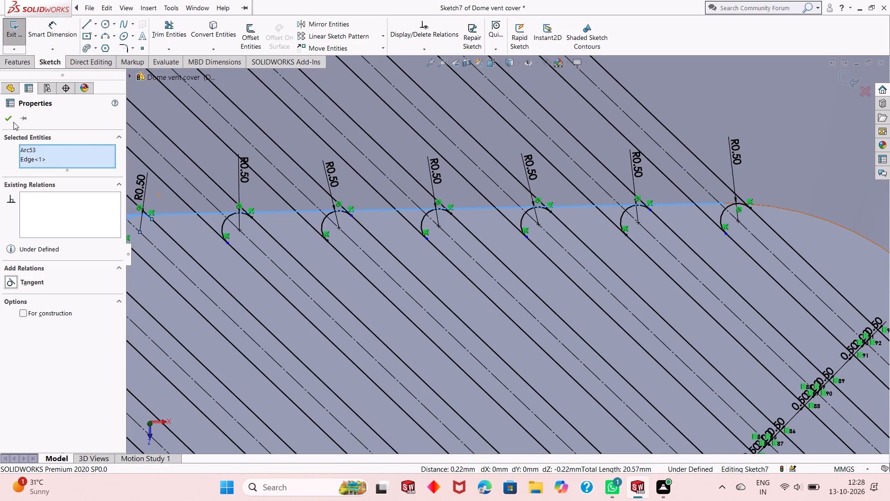
click(10, 120)
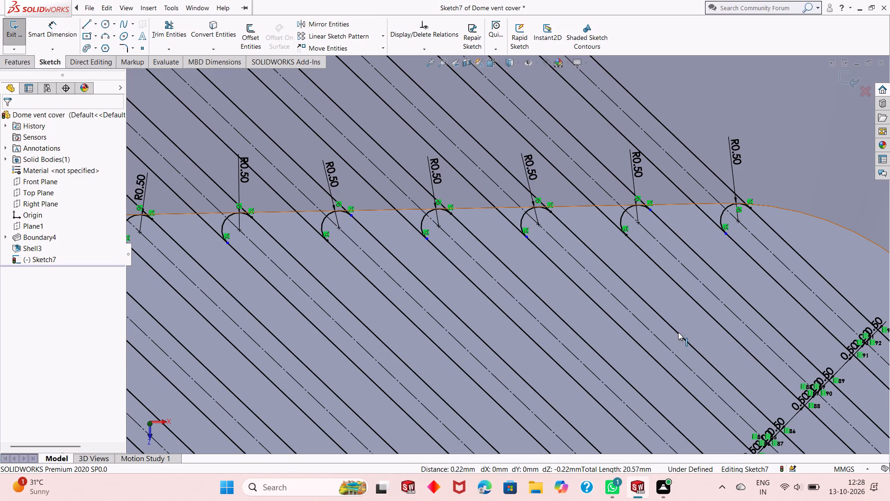
Trim the side lines of the ninth, eighth and seventh slots where they extend beyond their end arcs at the cover's upper edge.
scroll(630, 335, up, 2)
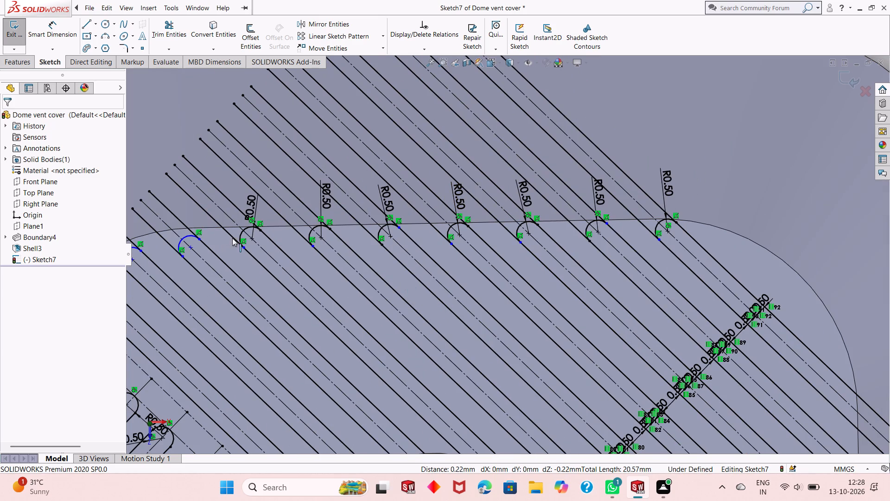
scroll(271, 230, down, 2)
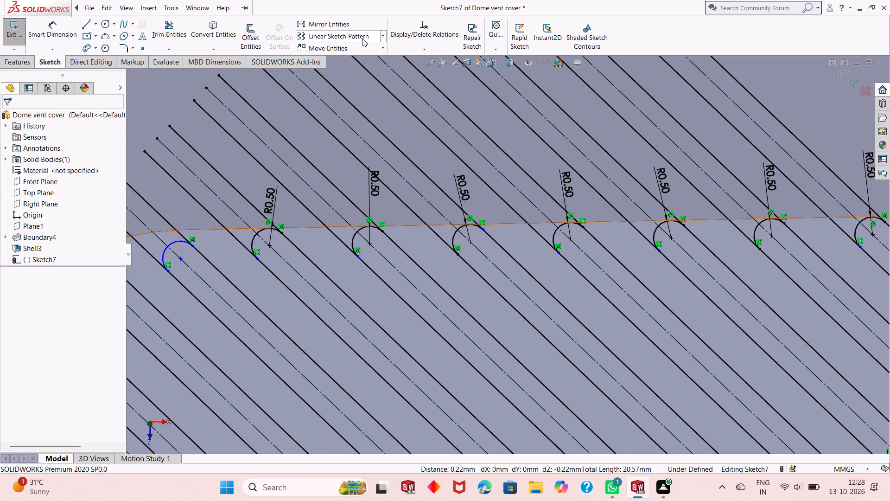
click(167, 41)
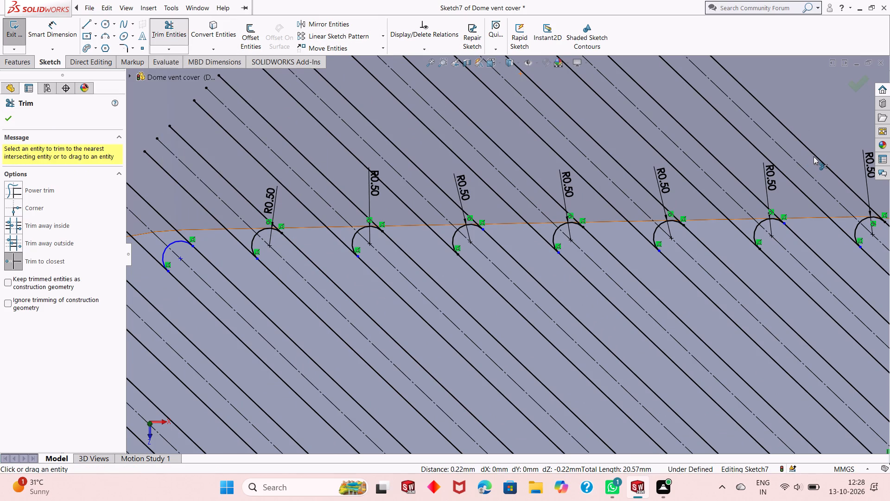
click(816, 157)
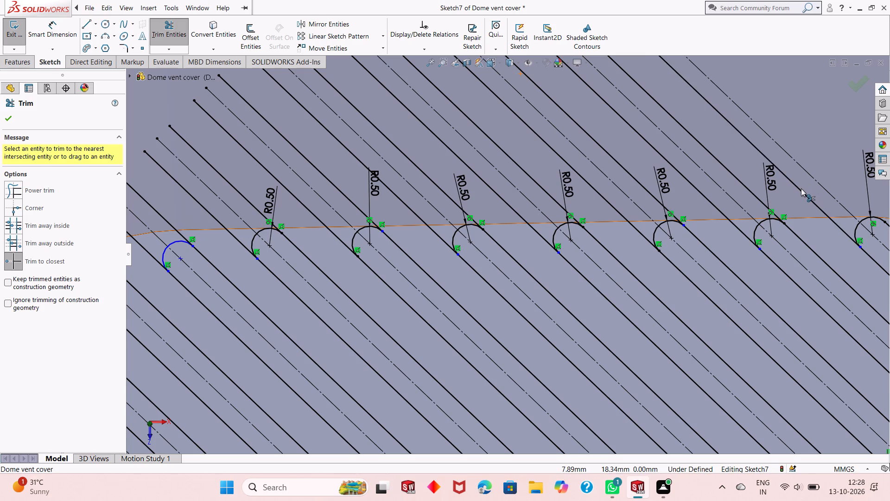
click(801, 190)
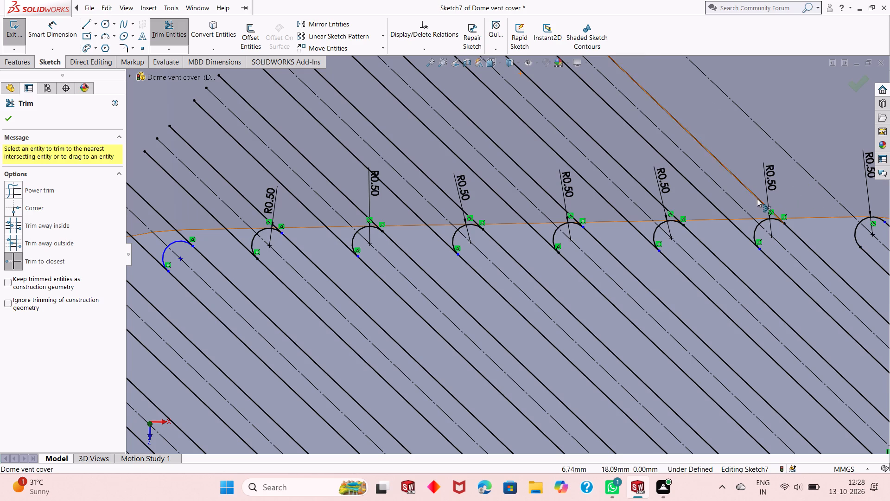
click(756, 200)
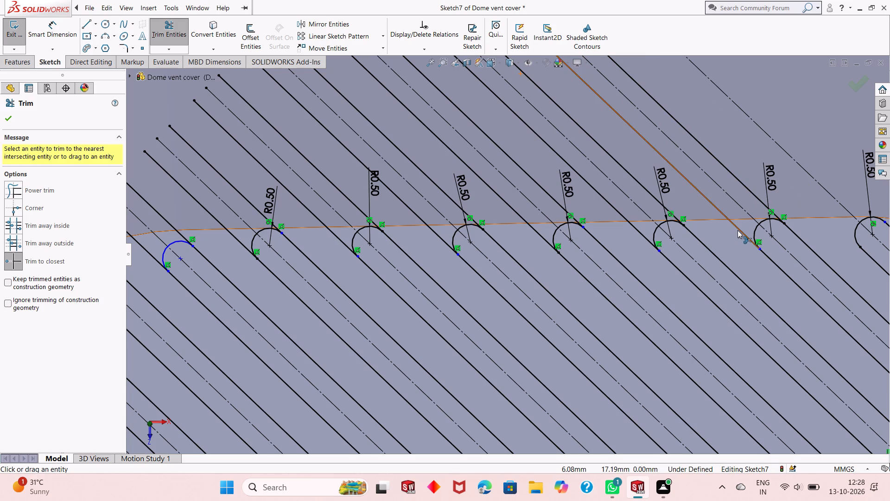
click(737, 230)
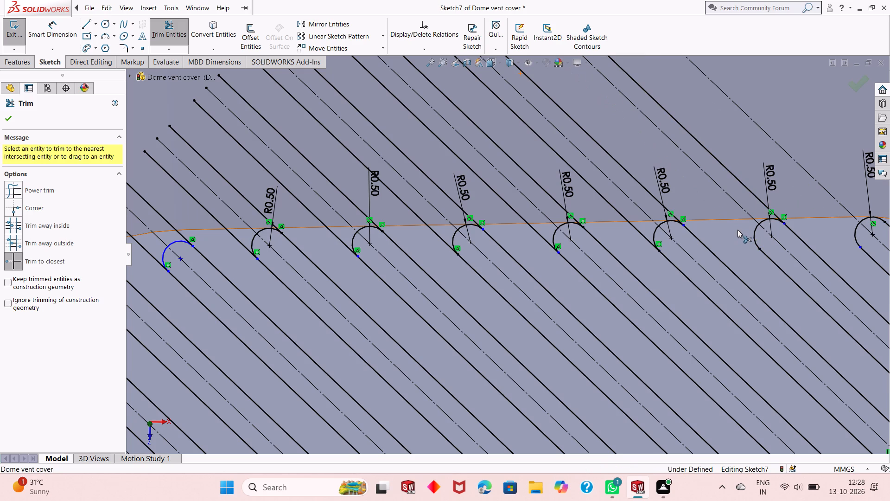
click(746, 186)
click(653, 193)
click(653, 198)
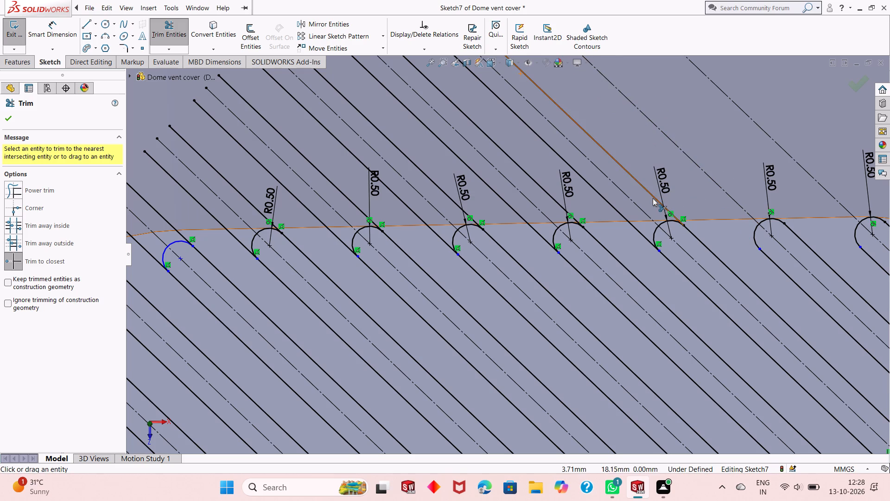
click(617, 212)
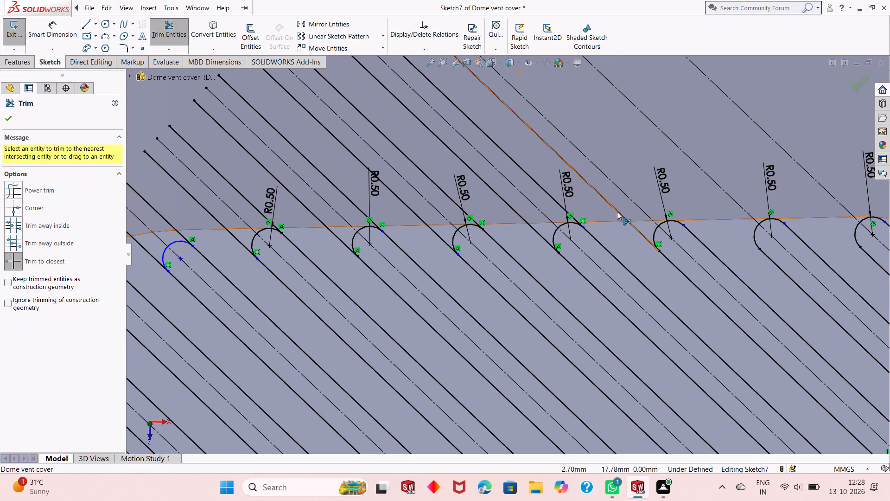
Trim the side lines of the sixth, fifth, fourth and third slots where they extend beyond their end arcs.
click(557, 205)
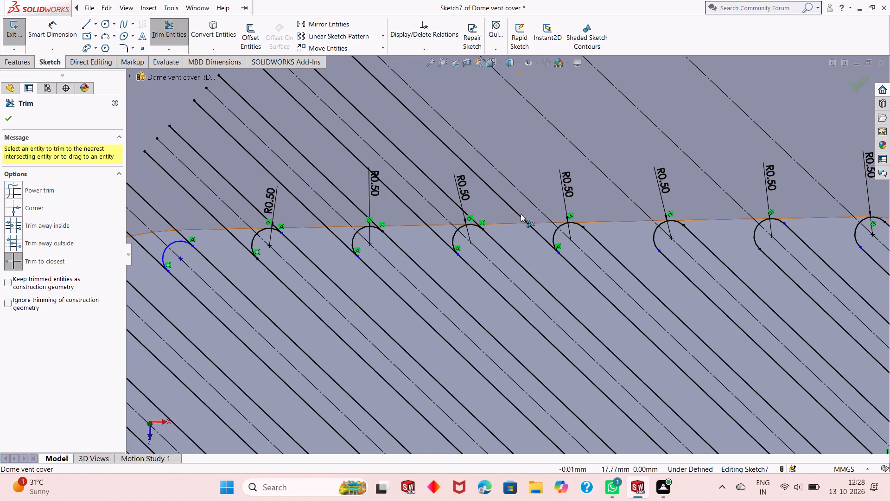
click(515, 214)
click(457, 206)
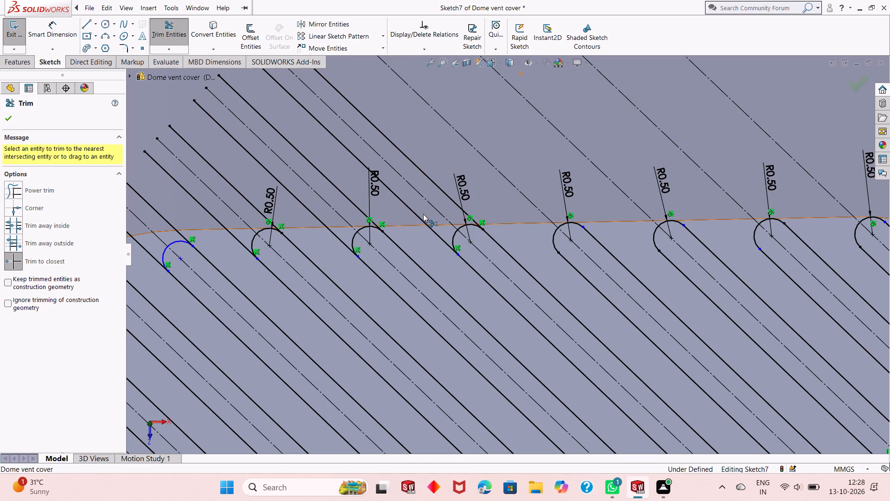
click(414, 212)
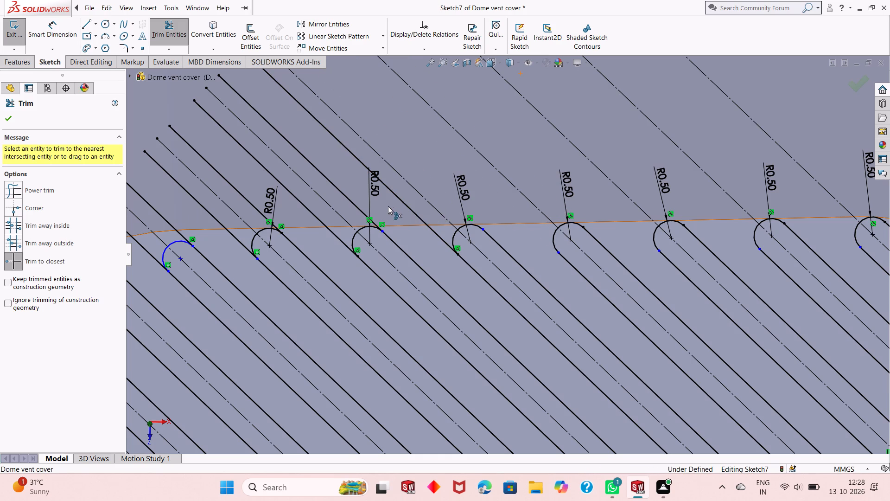
click(350, 201)
click(317, 218)
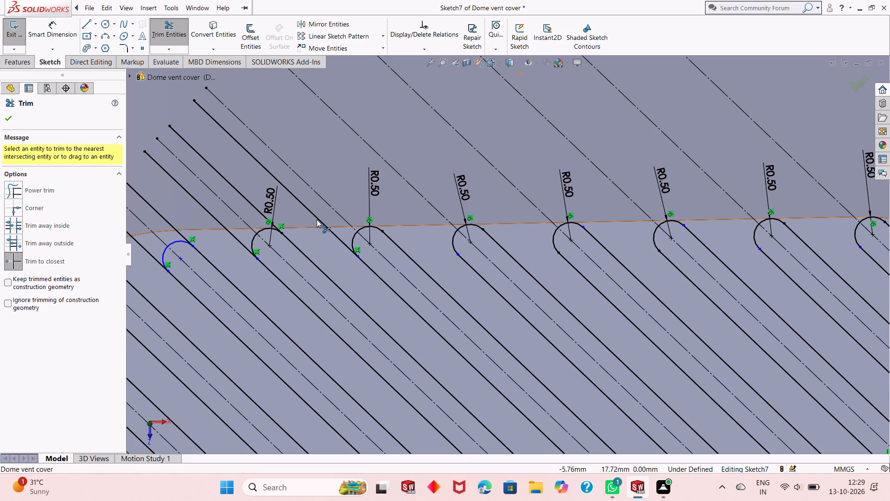
click(251, 204)
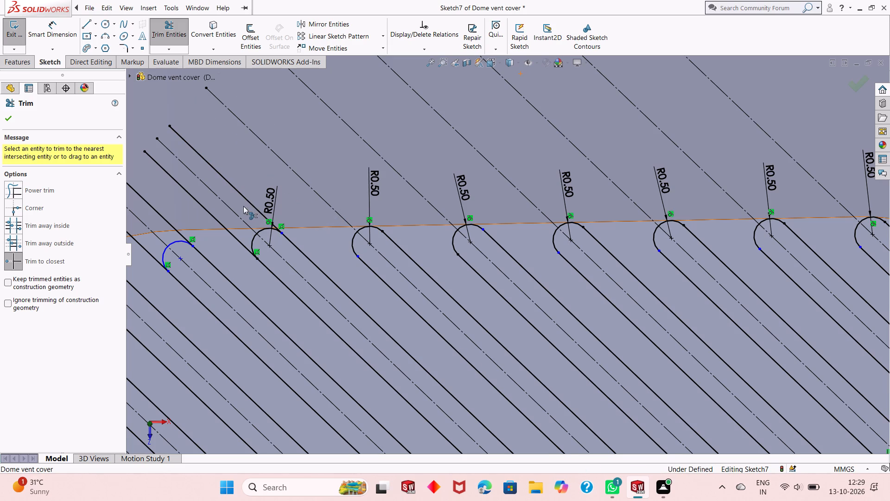
click(220, 224)
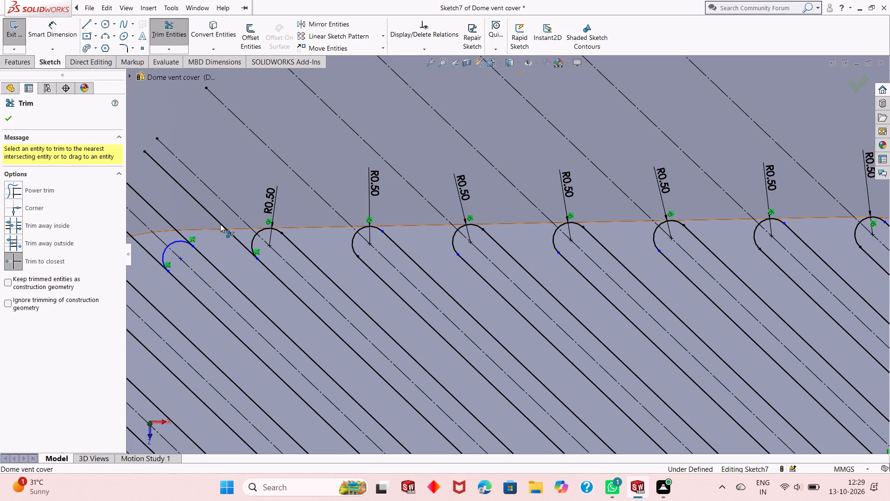
key(Escape)
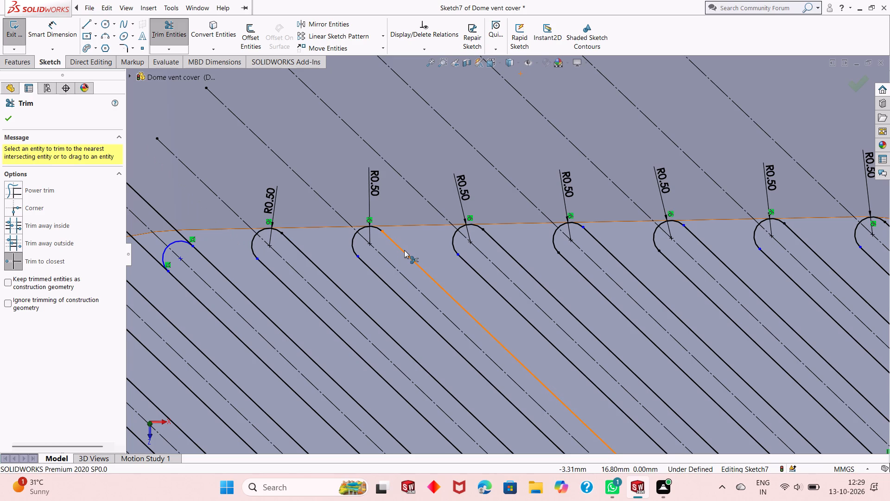
key(Escape)
key(Escape)
key(Escape)
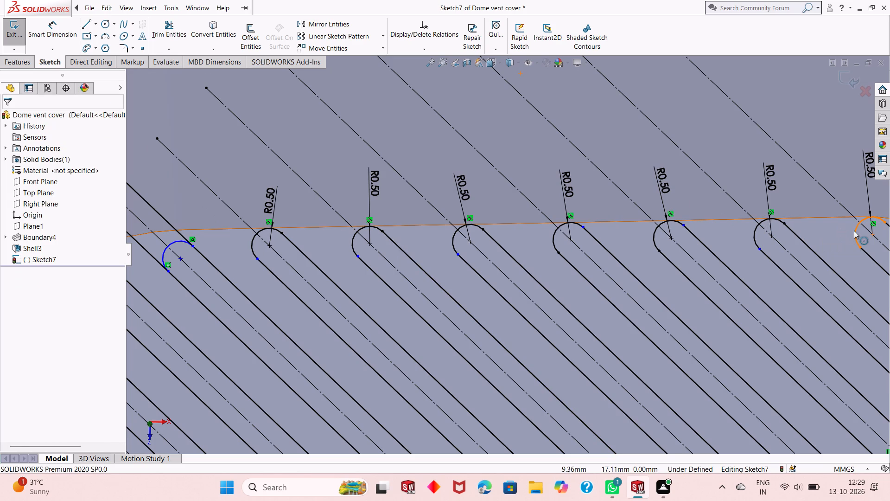
Make the ninth slot's end arc tangent to the slot's lower side line.
click(855, 231)
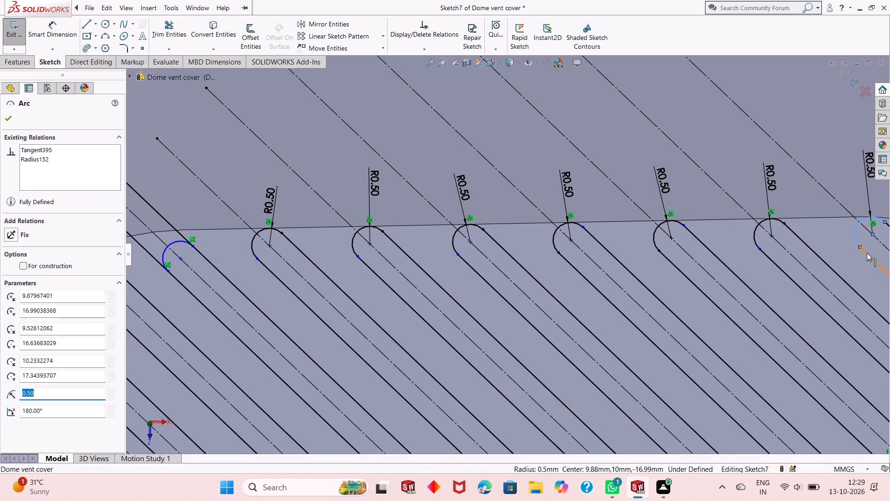
ctrl+click(867, 253)
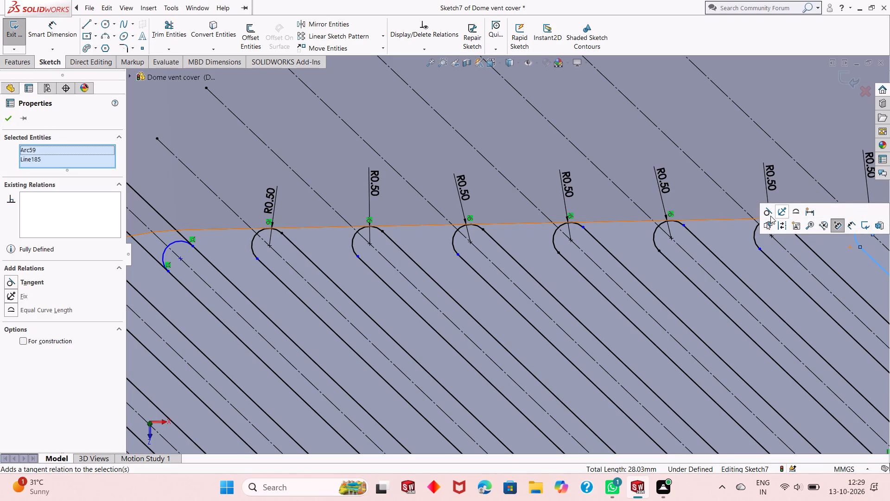
click(766, 213)
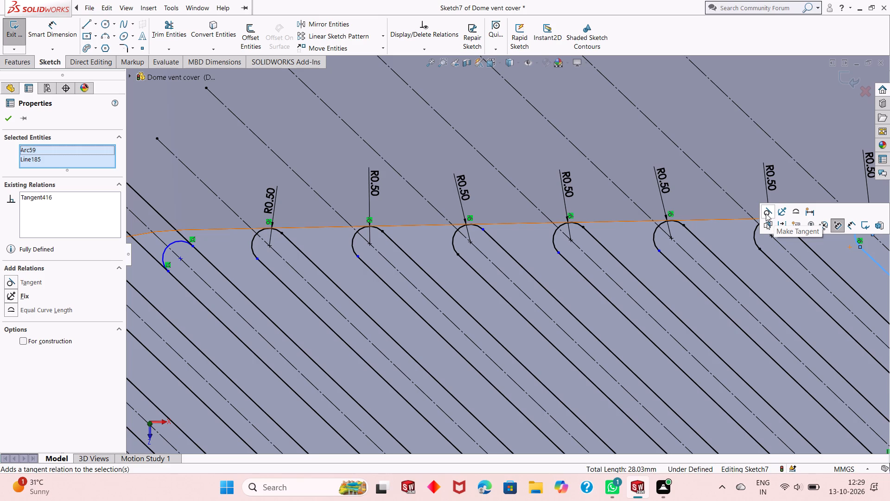
click(766, 212)
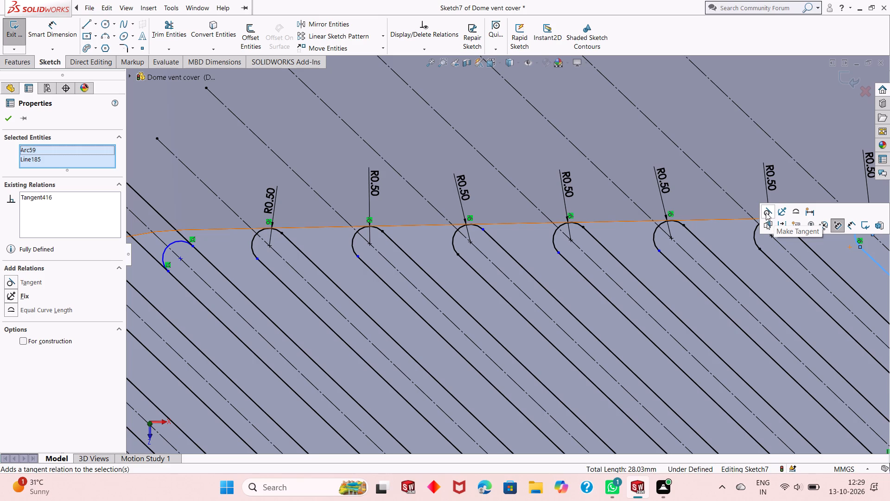
click(766, 212)
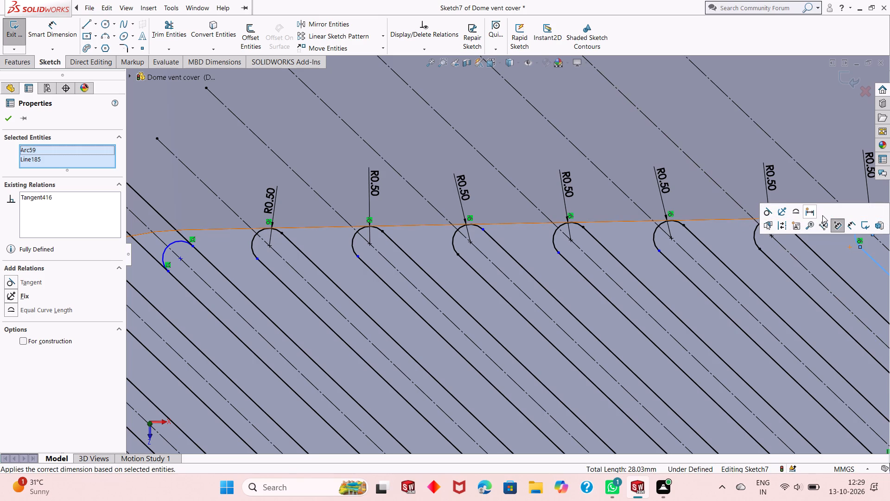
key(Escape)
key(Escape)
key(Escape)
key(Escape)
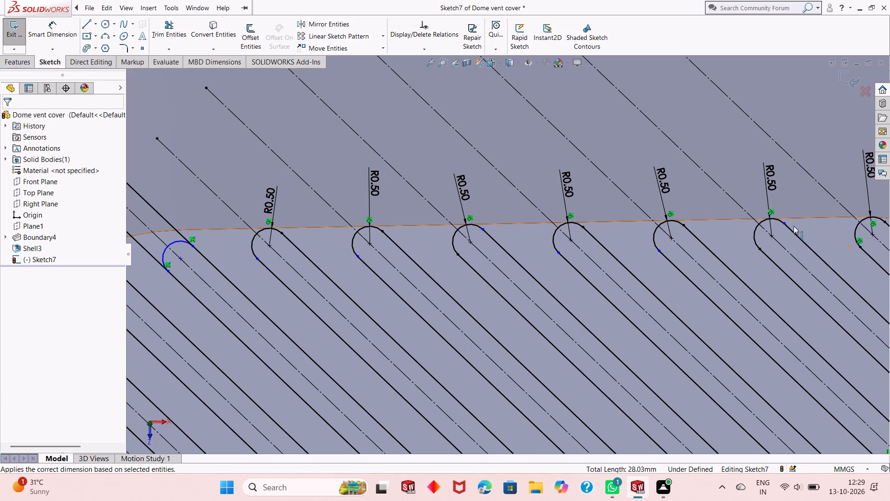
Make the eighth end arc tangent to its slot's upper side line and the seventh to its slot's lower side line.
click(792, 230)
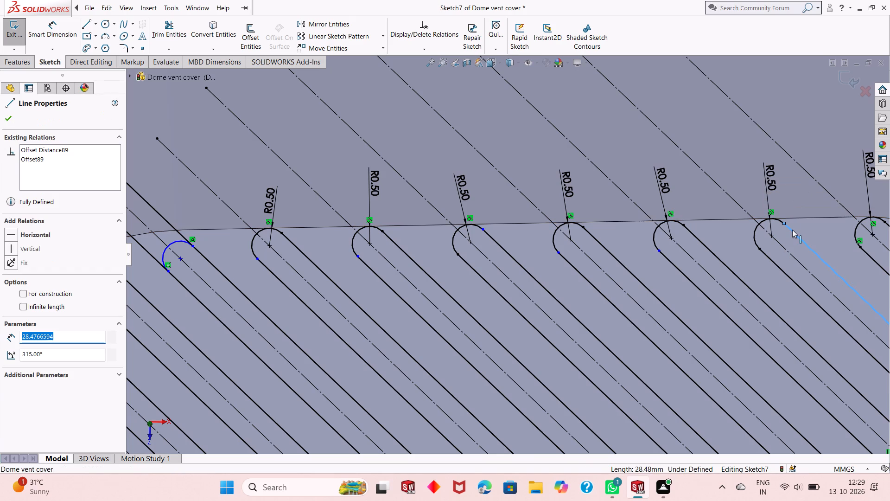
ctrl+click(775, 220)
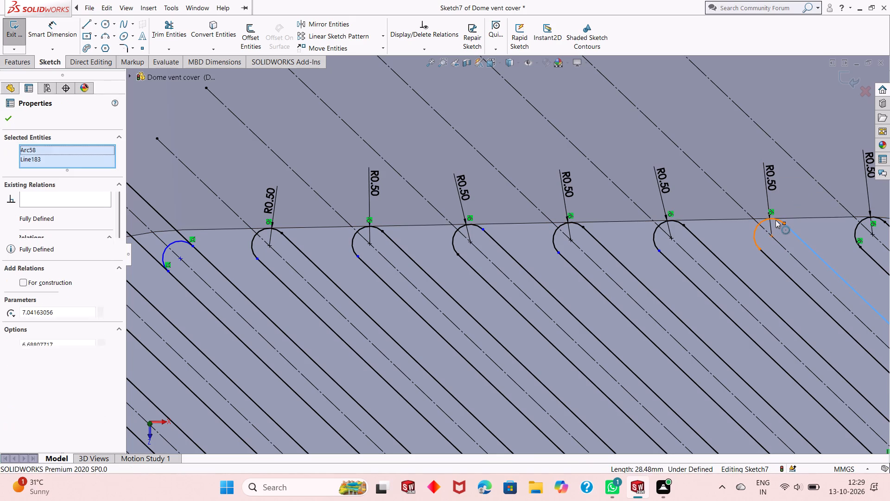
click(763, 179)
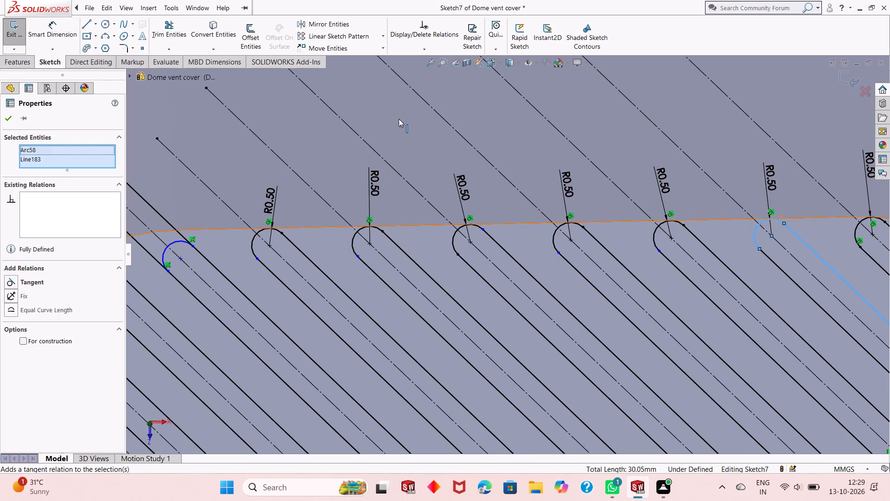
click(11, 120)
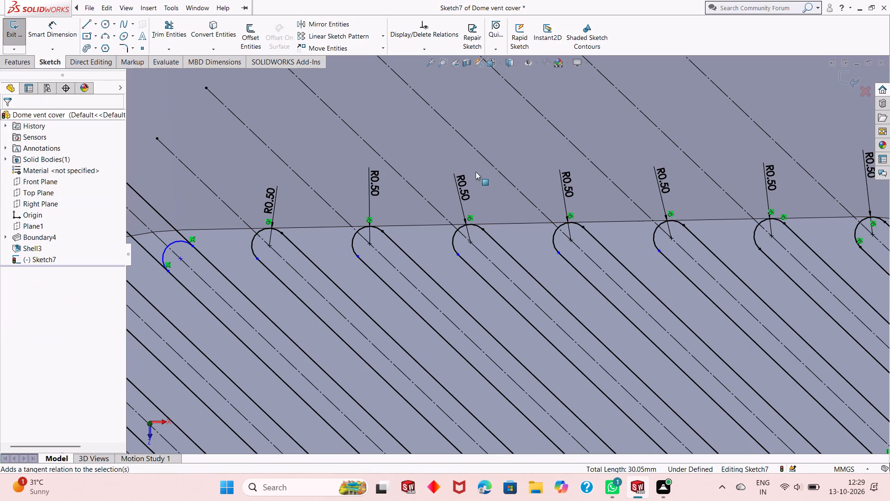
click(653, 239)
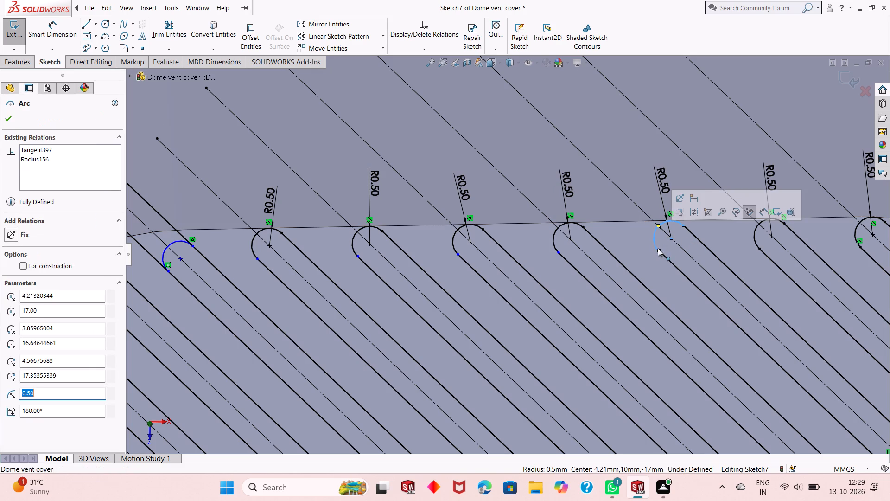
ctrl+click(665, 256)
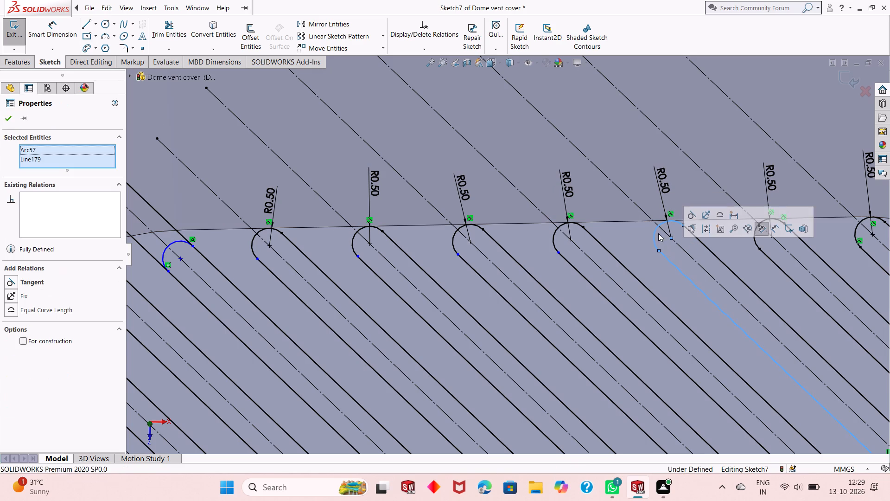
click(688, 216)
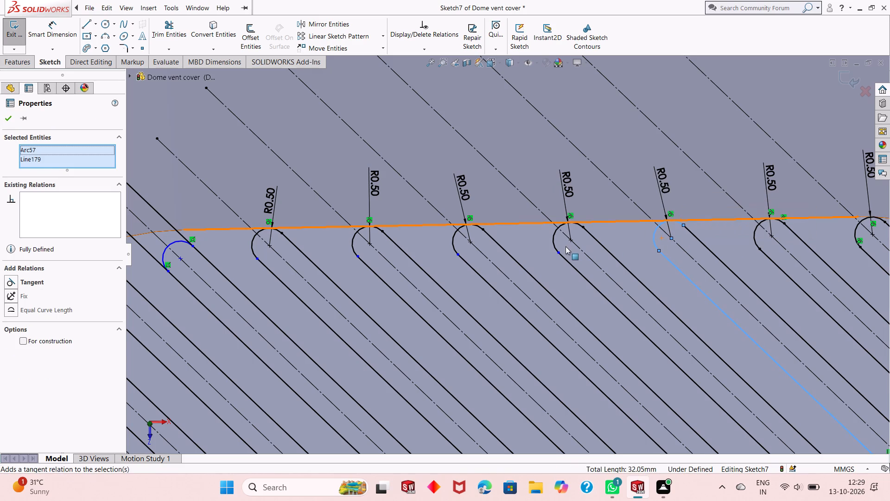
key(Escape)
key(Escape)
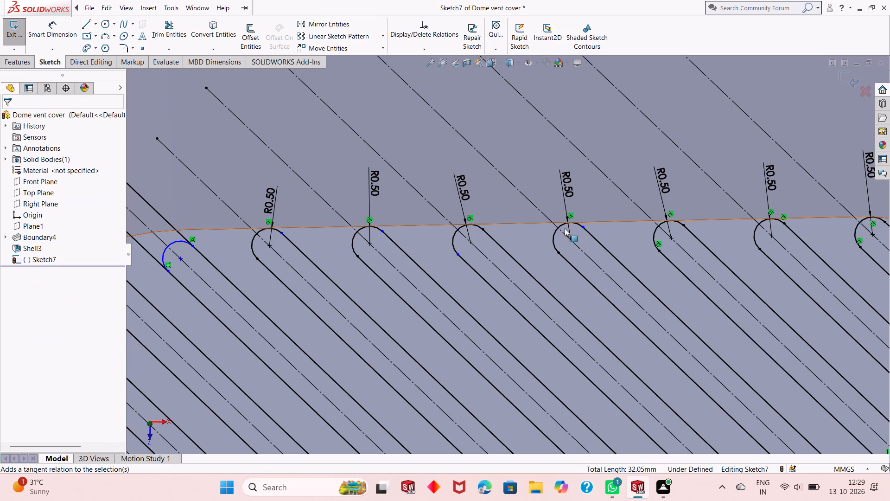
Make the sixth and fifth end arcs tangent to the upper side lines of their slots.
click(572, 223)
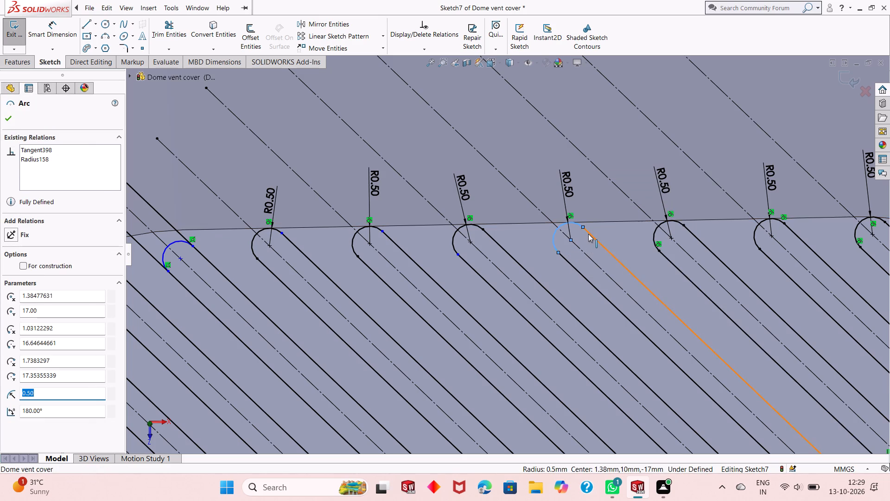
ctrl+click(588, 234)
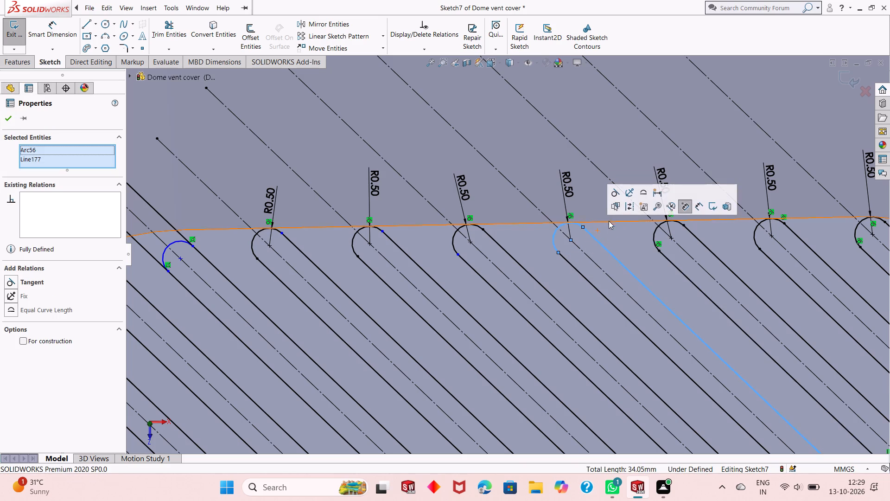
click(613, 197)
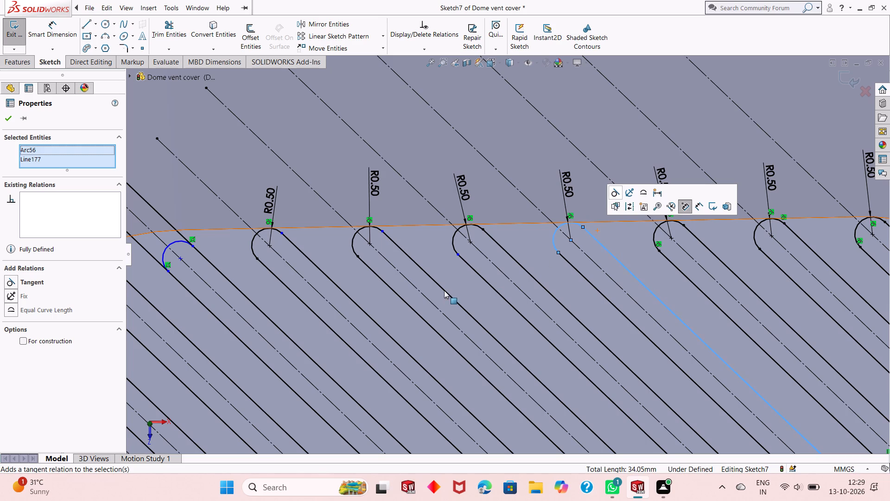
key(Escape)
key(Escape)
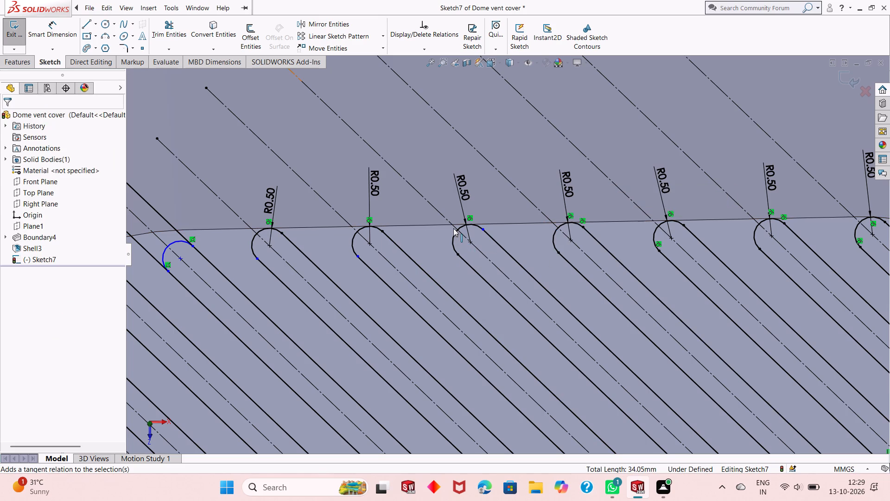
click(455, 235)
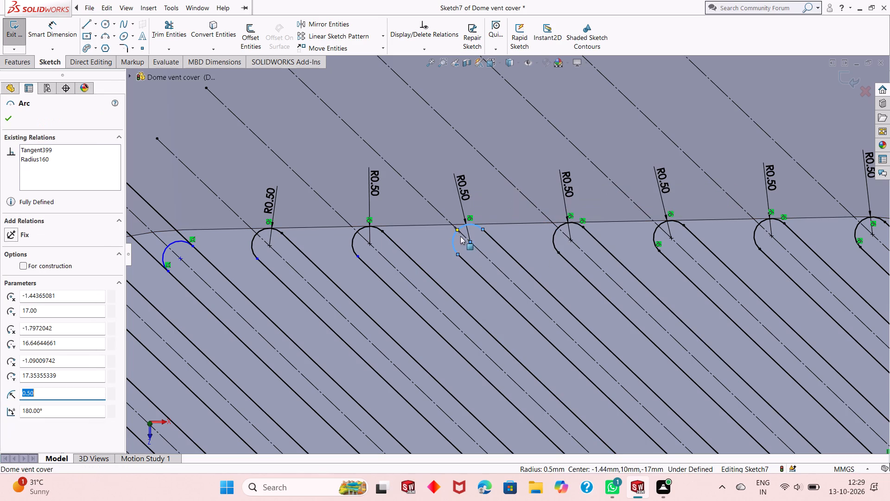
ctrl+click(496, 245)
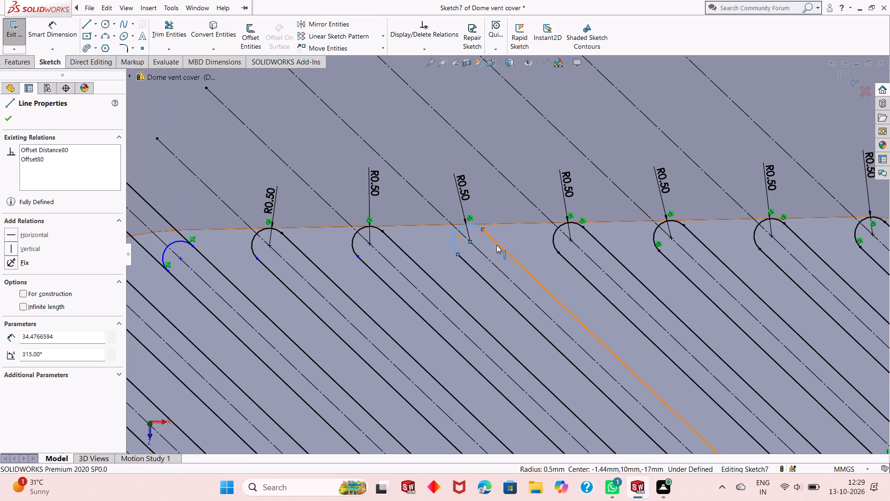
click(524, 204)
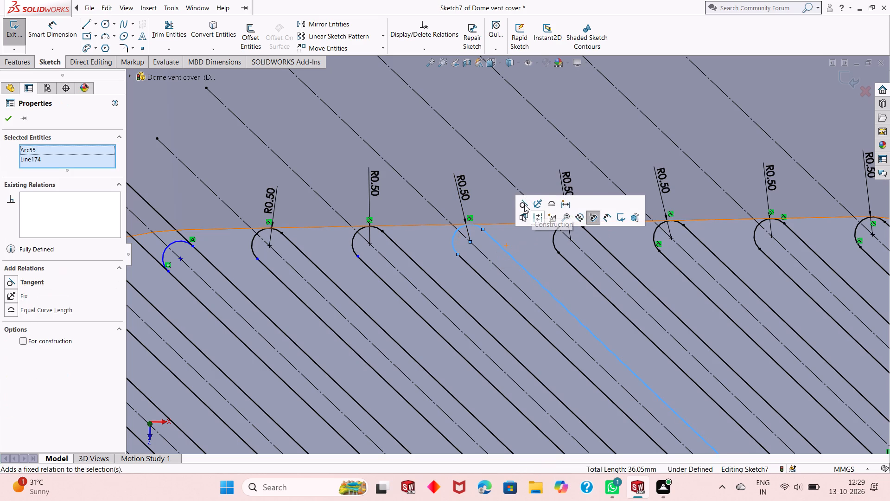
key(Escape)
key(Escape)
key(Escape)
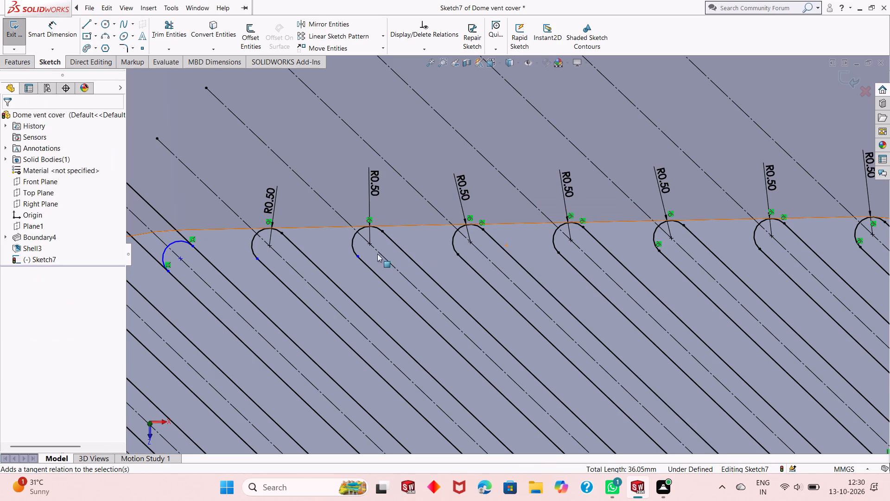
Make the fourth and third end arcs tangent to the lower side lines of their slots.
click(356, 236)
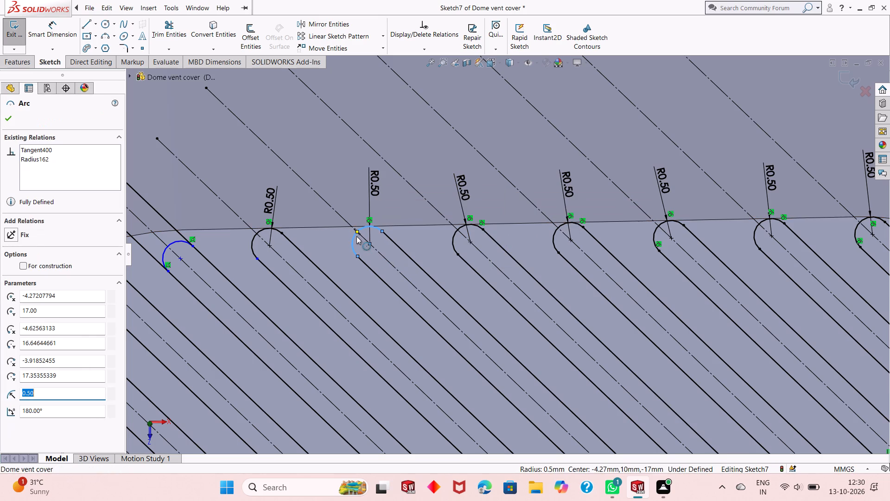
ctrl+click(364, 263)
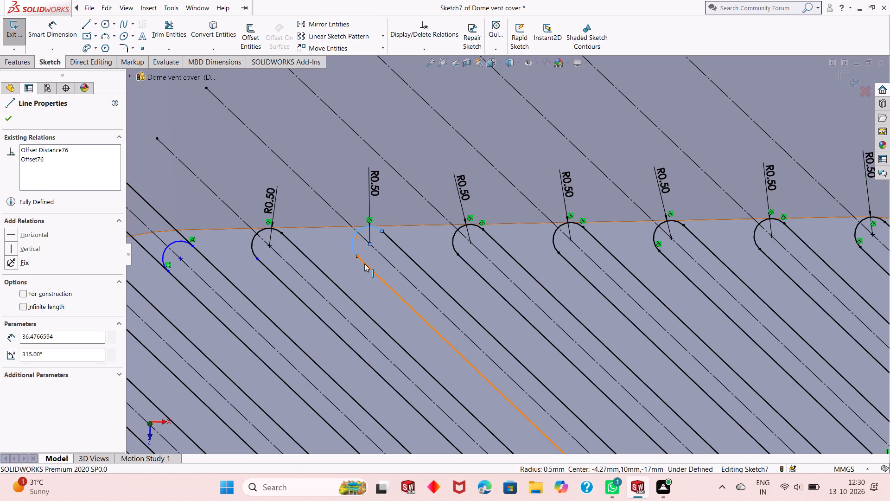
click(390, 224)
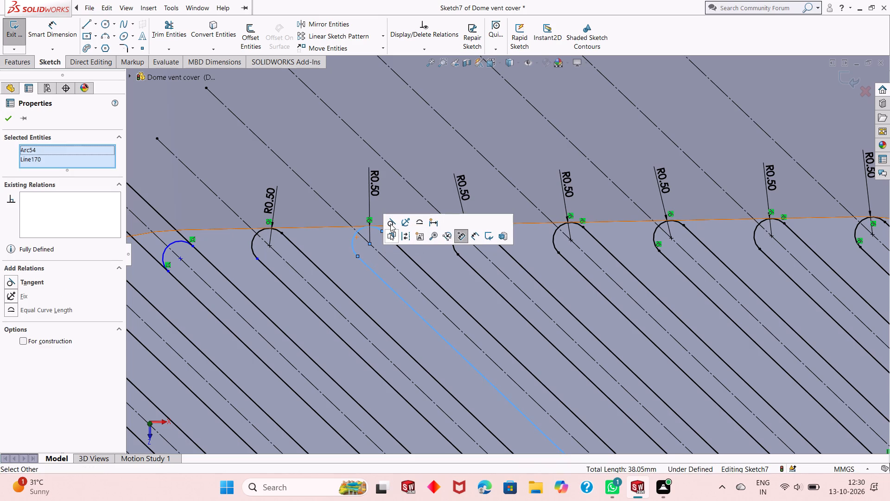
key(Escape)
key(Escape)
key(Escape)
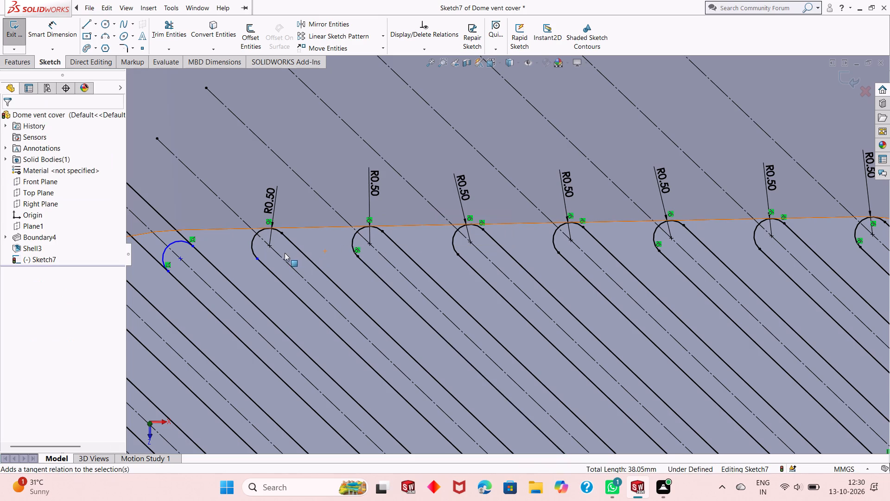
click(251, 242)
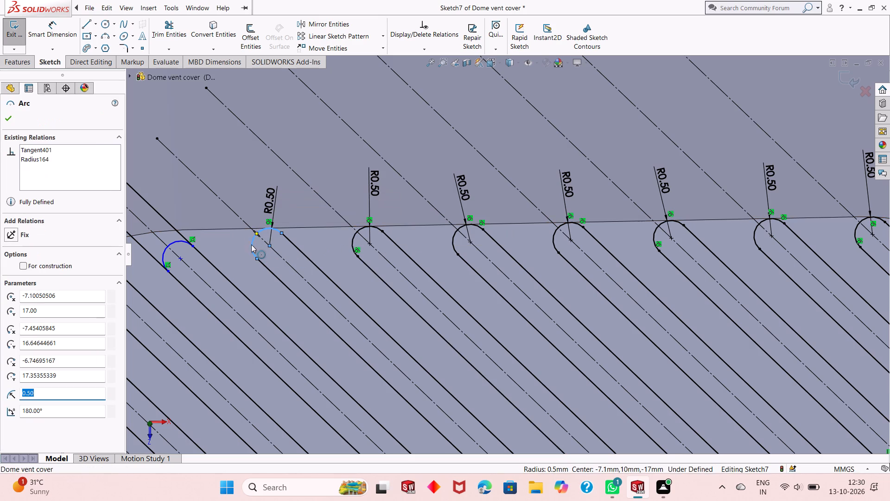
ctrl+click(263, 265)
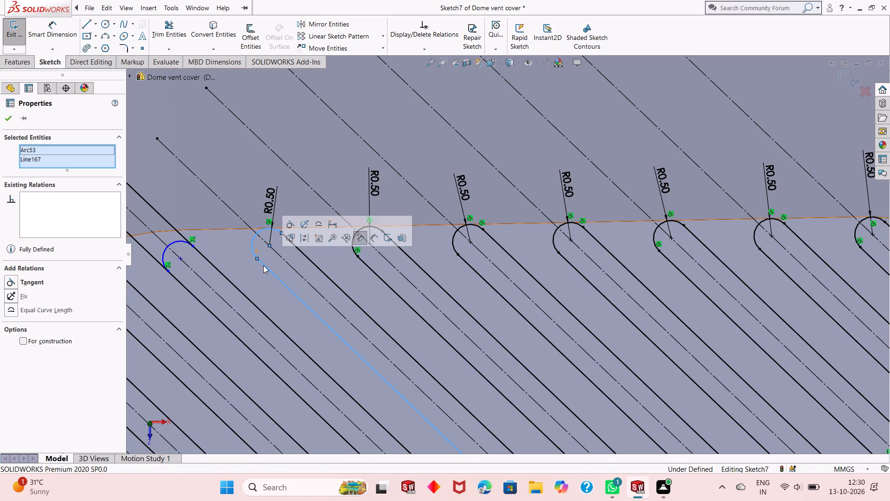
click(291, 230)
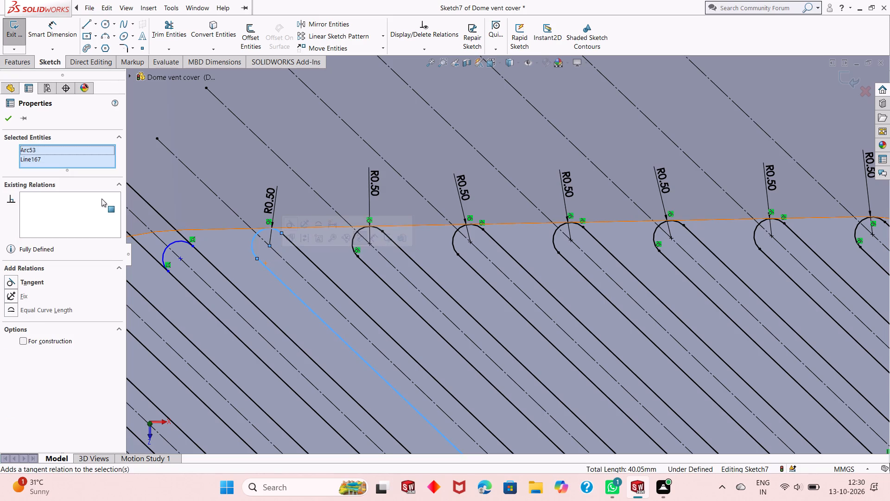
key(Escape)
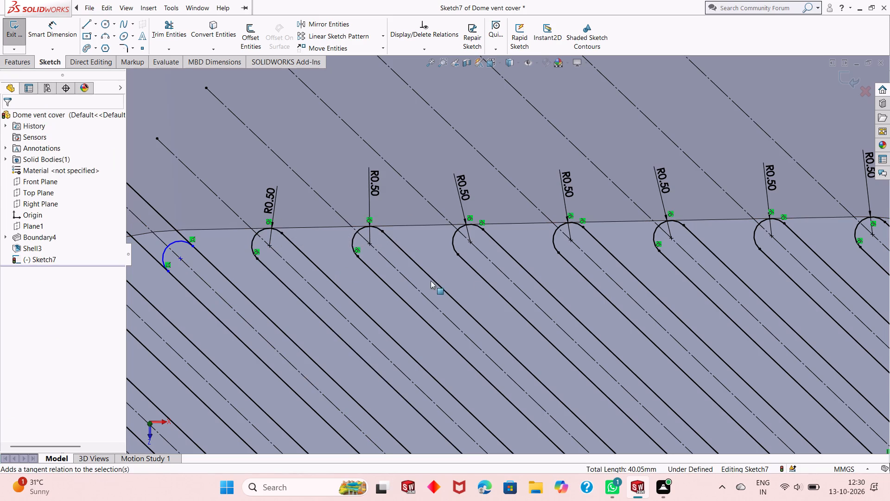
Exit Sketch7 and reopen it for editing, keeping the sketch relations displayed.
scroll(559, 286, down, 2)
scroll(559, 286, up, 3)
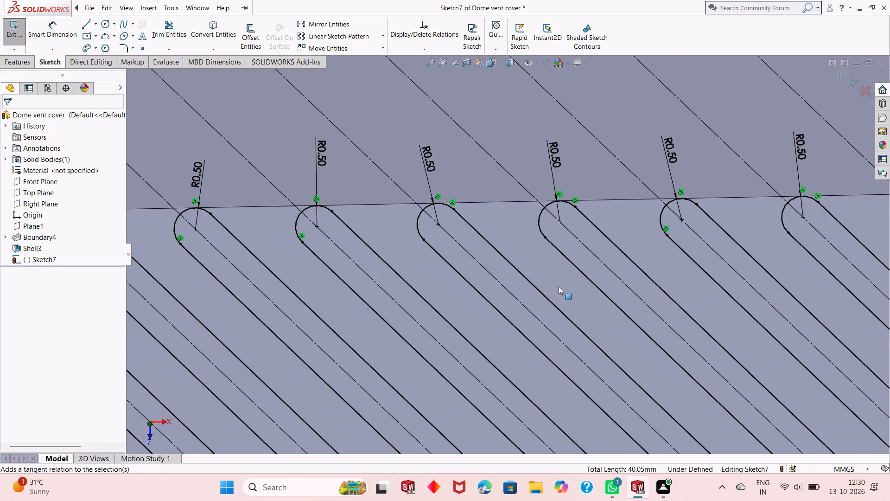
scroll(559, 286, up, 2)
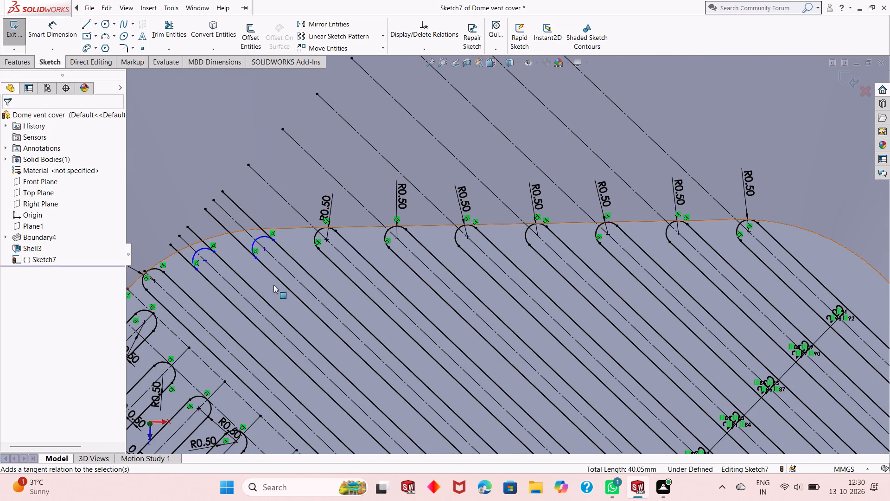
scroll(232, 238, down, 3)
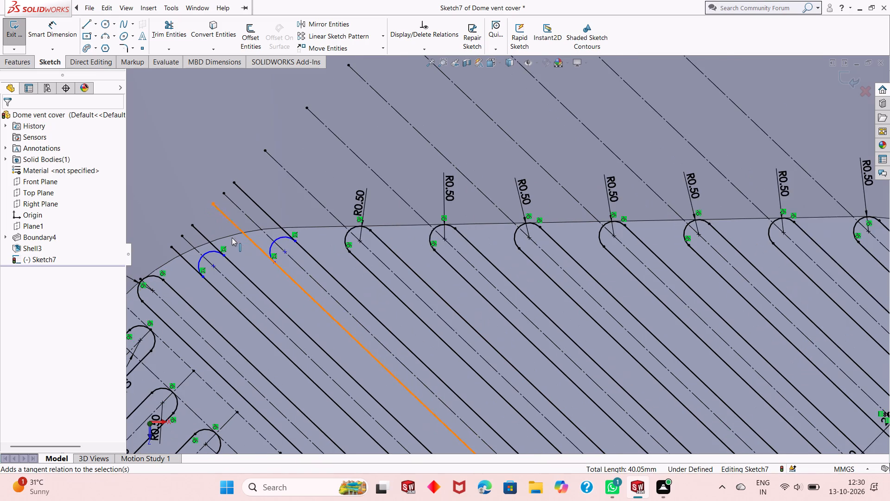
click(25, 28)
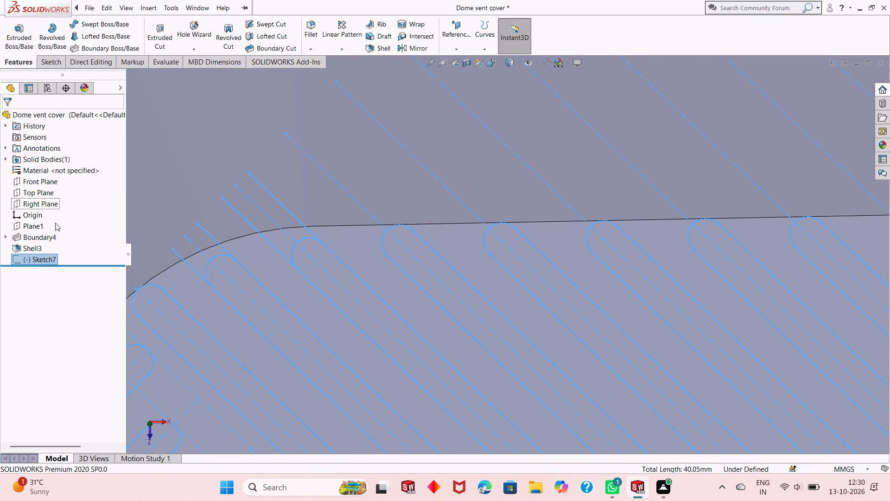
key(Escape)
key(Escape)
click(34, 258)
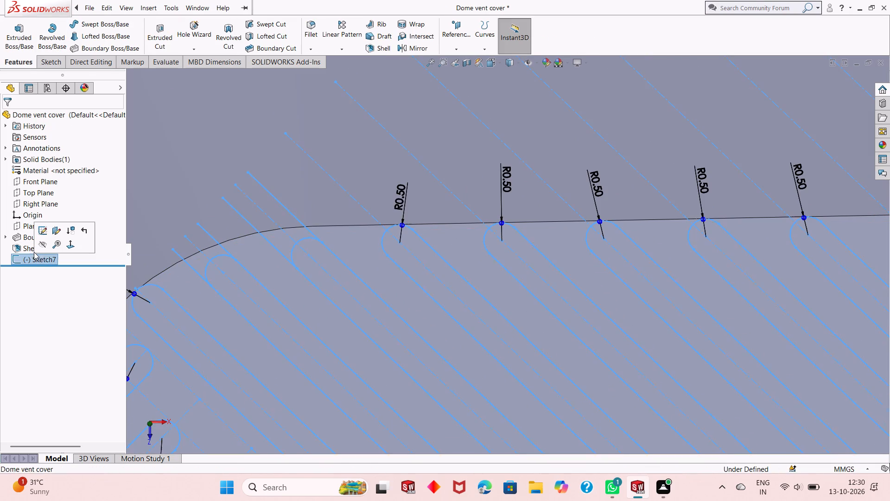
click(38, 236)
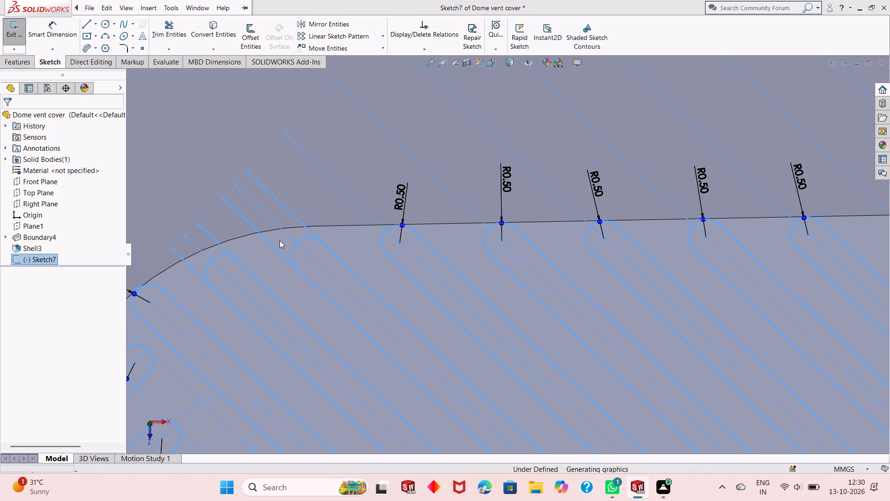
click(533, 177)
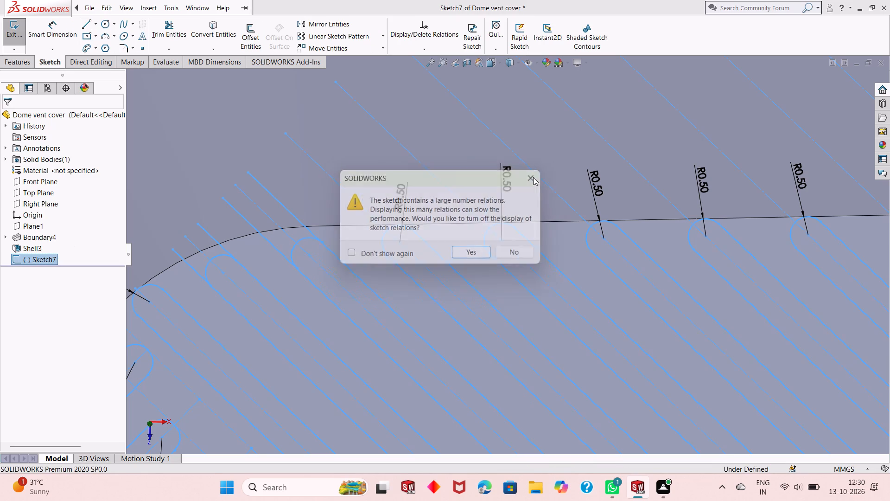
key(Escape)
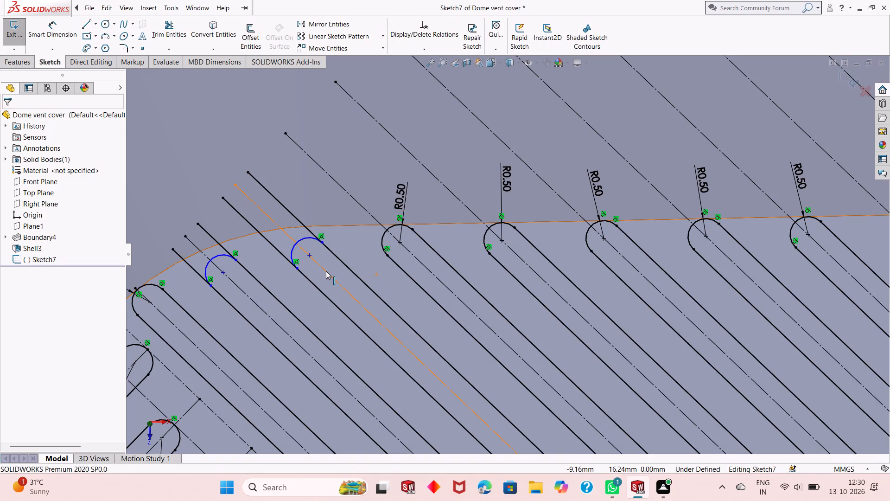
Save the dome vent cover part.
key(ctrl+s)
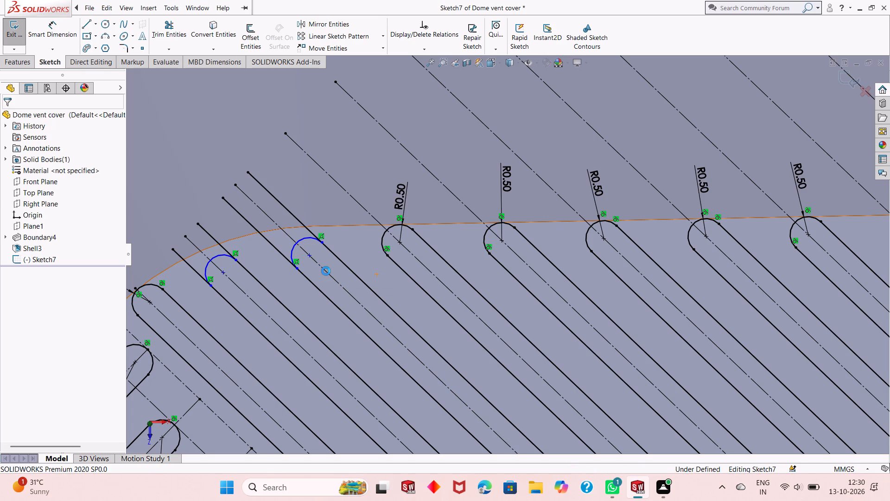
Add 0.50 mm radius dimensions to the two under-defined end arcs below the cover's rounded corner.
click(60, 38)
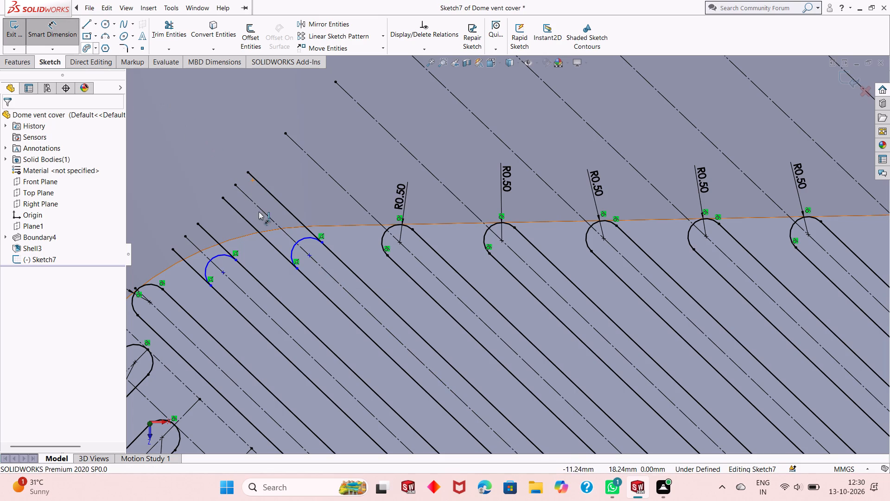
click(305, 237)
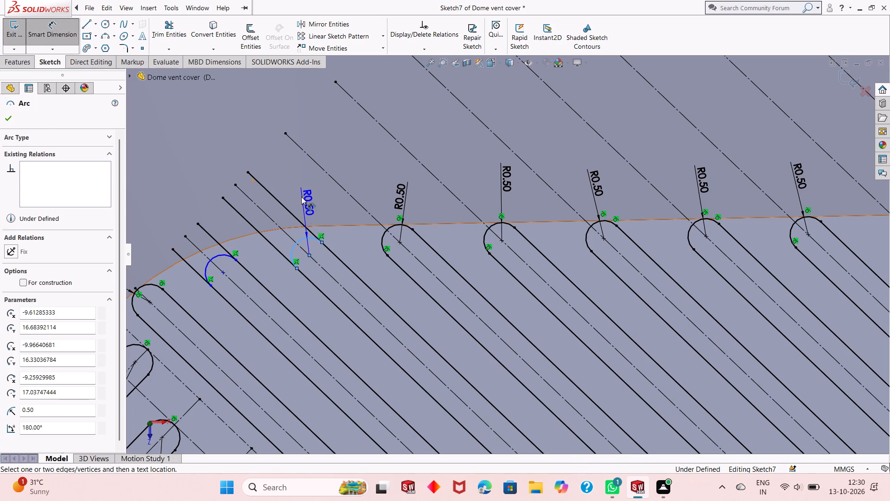
click(299, 192)
key(Return)
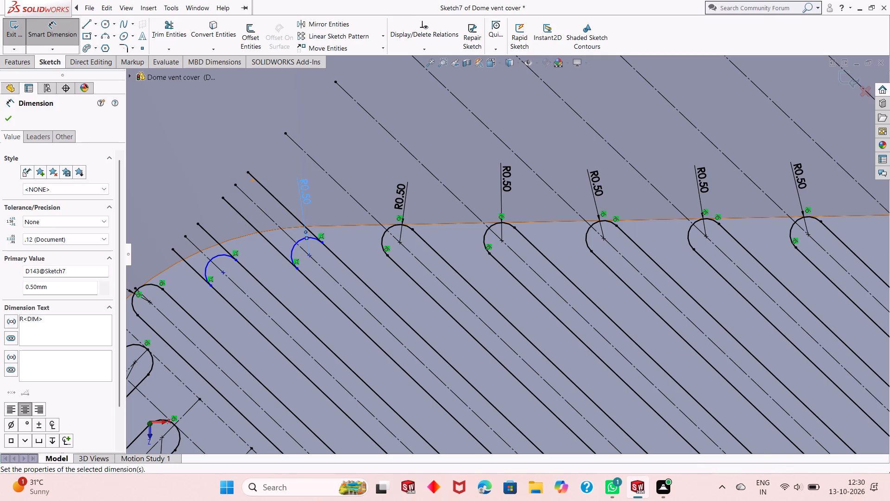
click(216, 257)
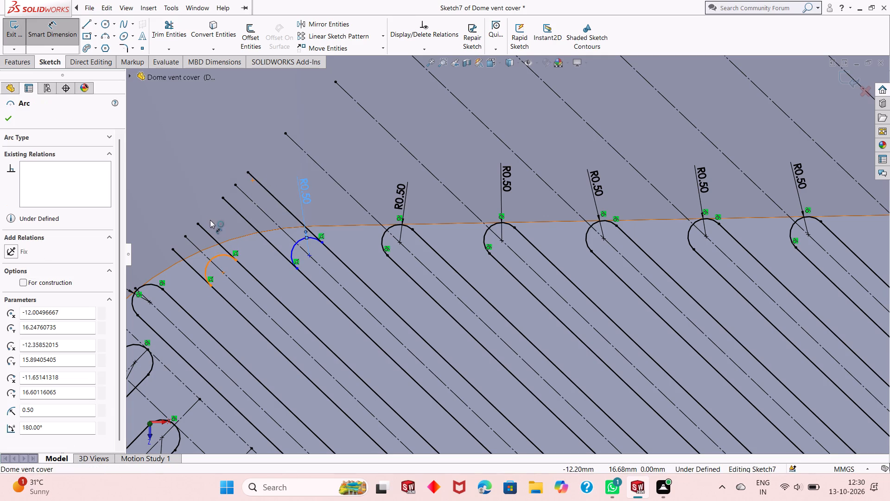
click(202, 197)
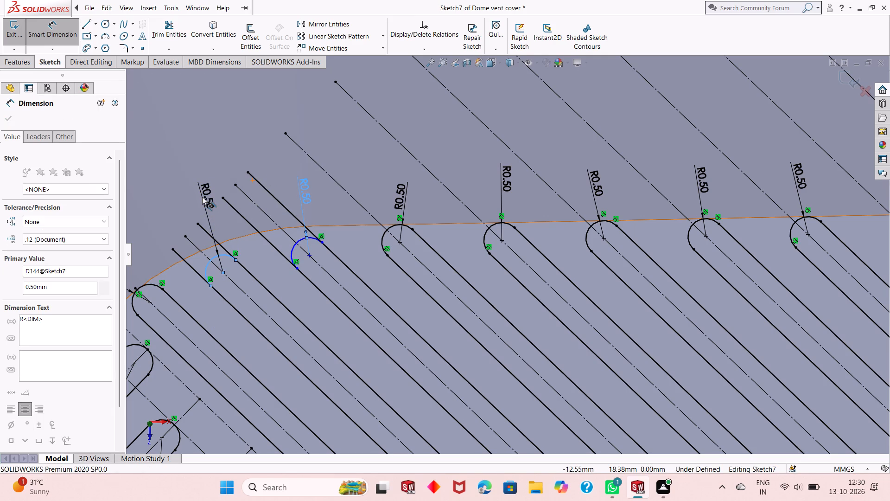
key(Return)
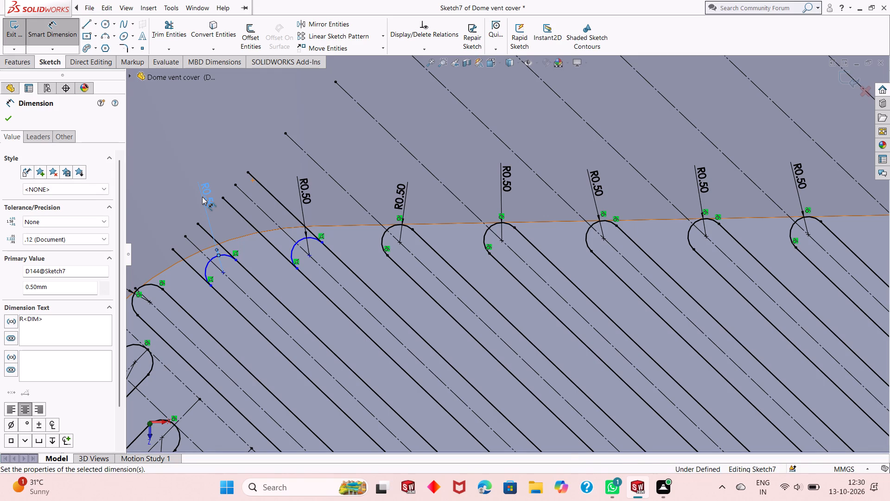
right_click(189, 116)
click(203, 148)
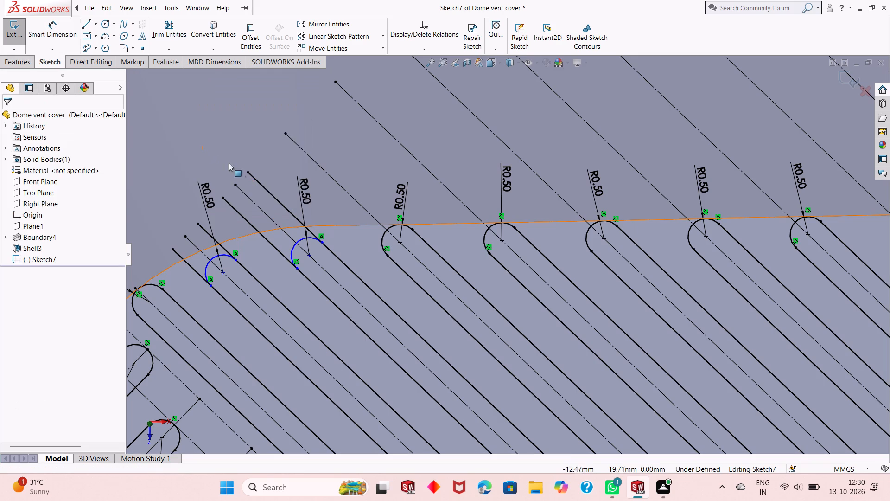
Make the under-defined end arc next to the third slot tangent to the cover's rounded corner edge.
click(292, 253)
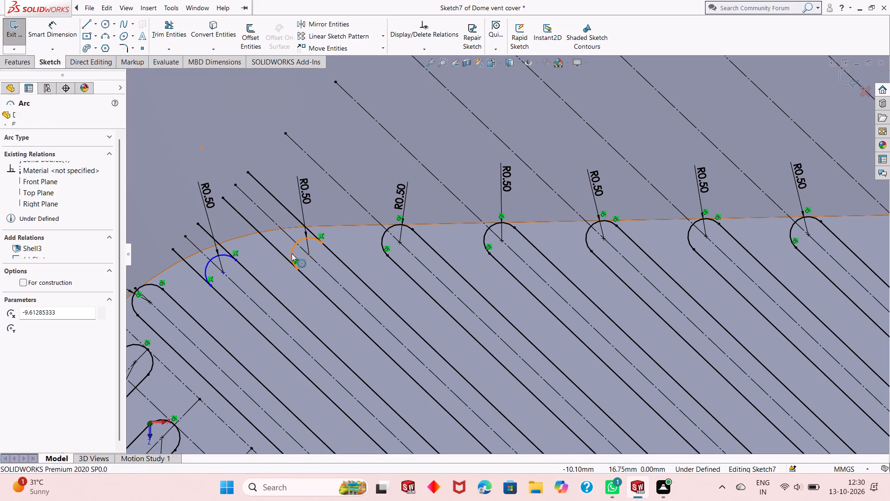
ctrl+click(296, 226)
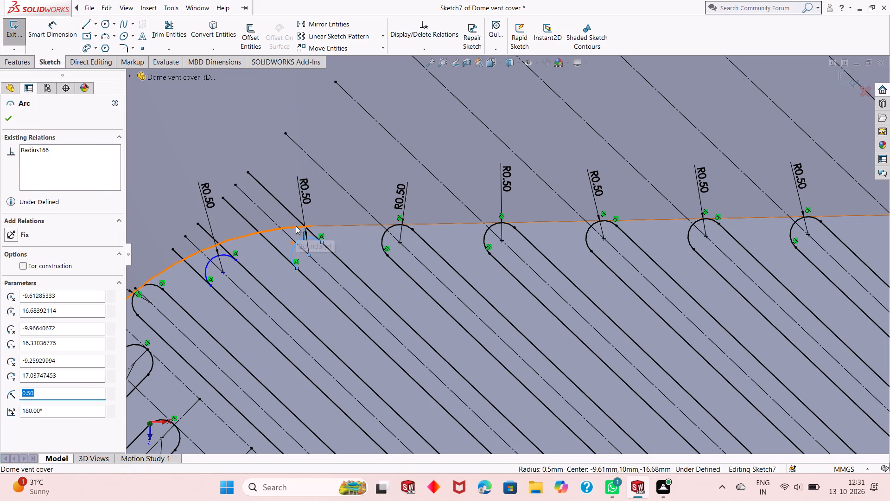
click(334, 185)
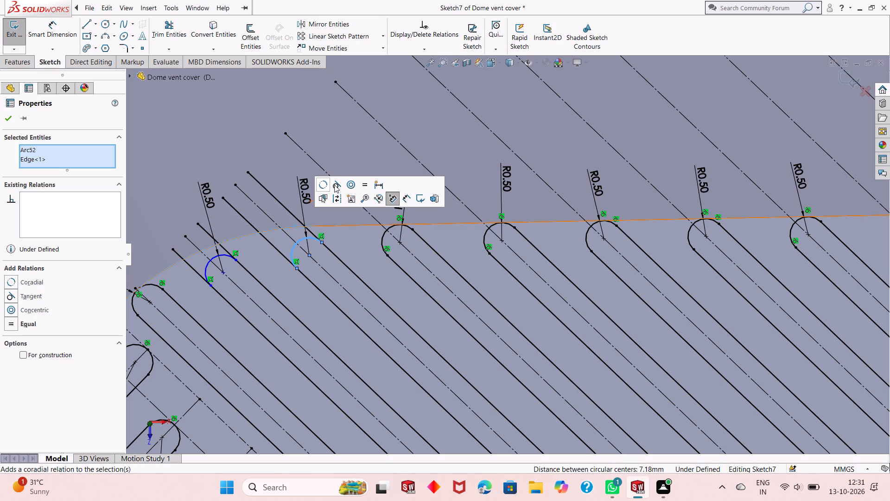
Make the remaining under-defined end arc on the rounded corner tangent to the inner boundary edge.
click(5, 121)
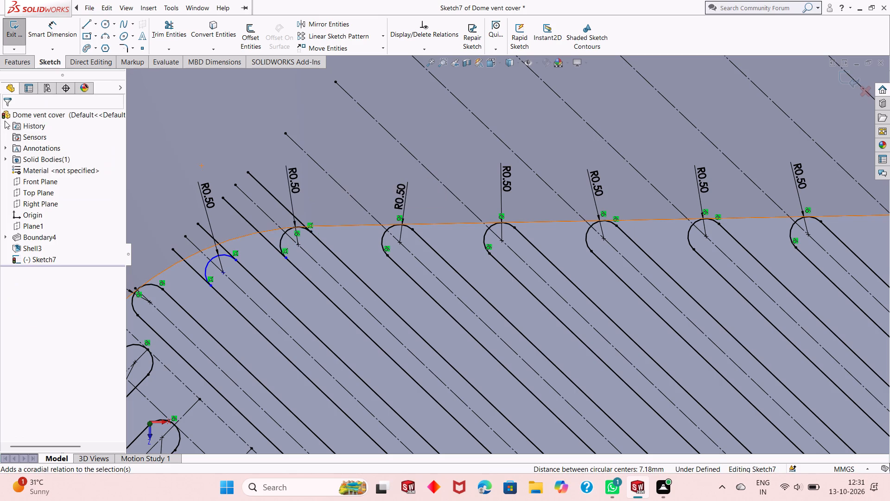
click(205, 268)
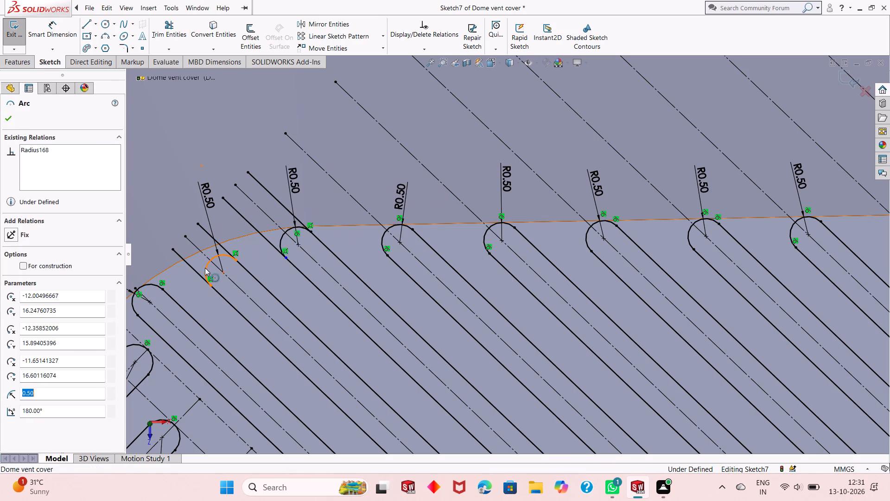
ctrl+click(210, 248)
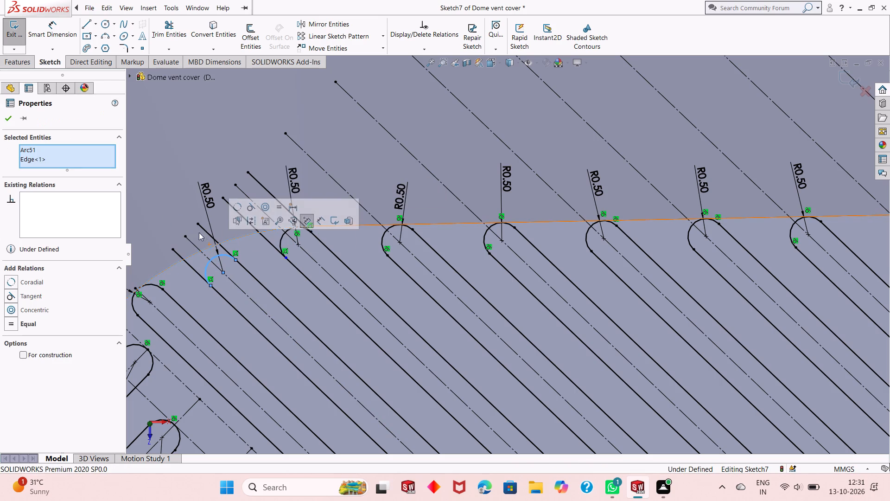
click(247, 210)
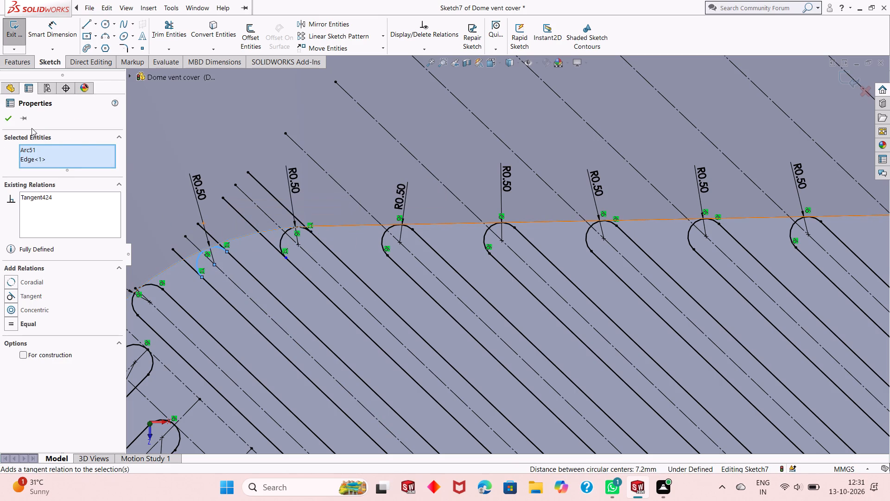
click(8, 122)
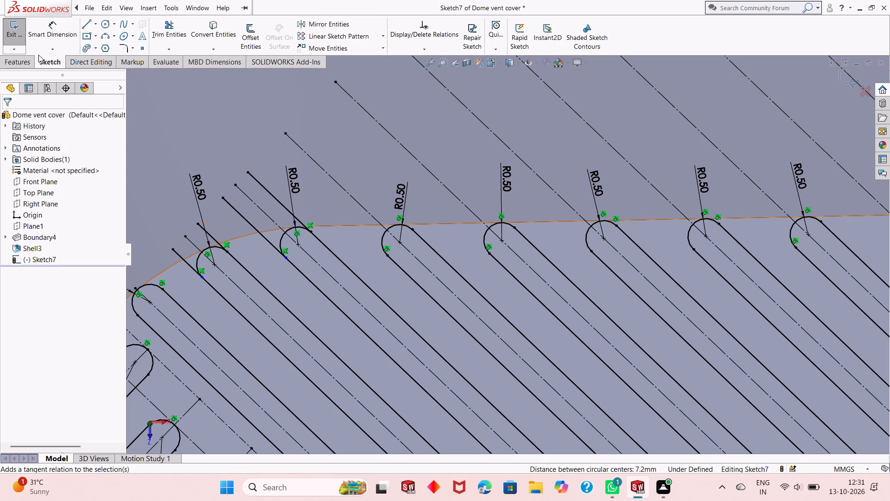
Trim the four excess slot line ends extending past the two newly tangent end arcs at the rounded corner.
click(158, 32)
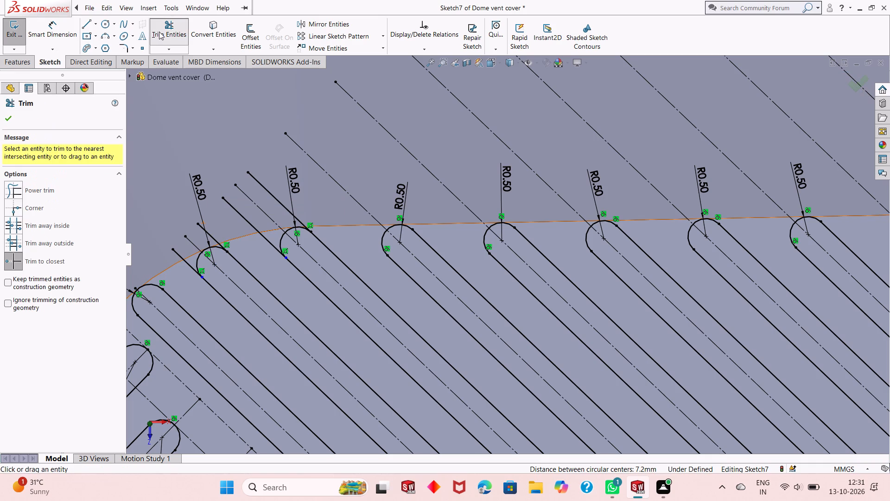
click(173, 252)
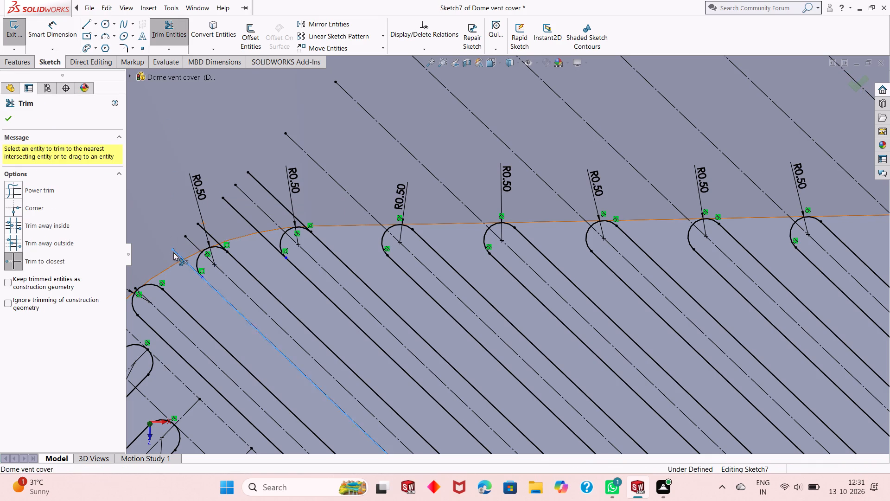
click(201, 229)
click(235, 212)
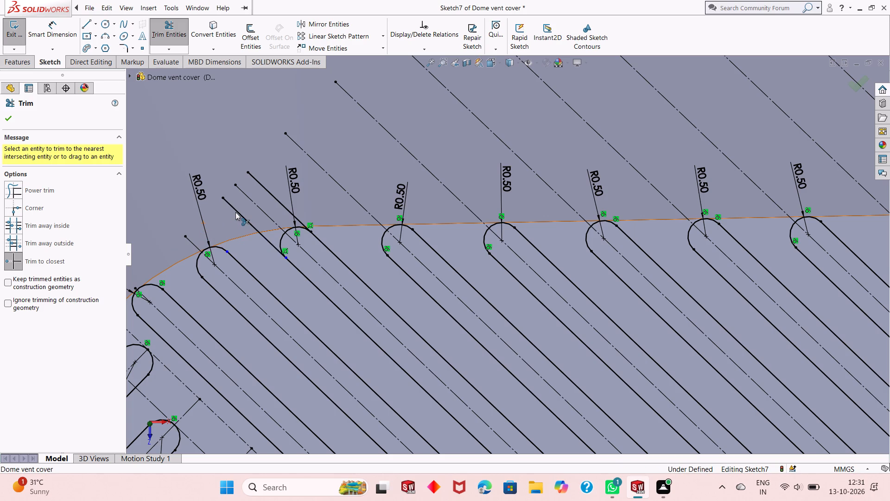
click(266, 190)
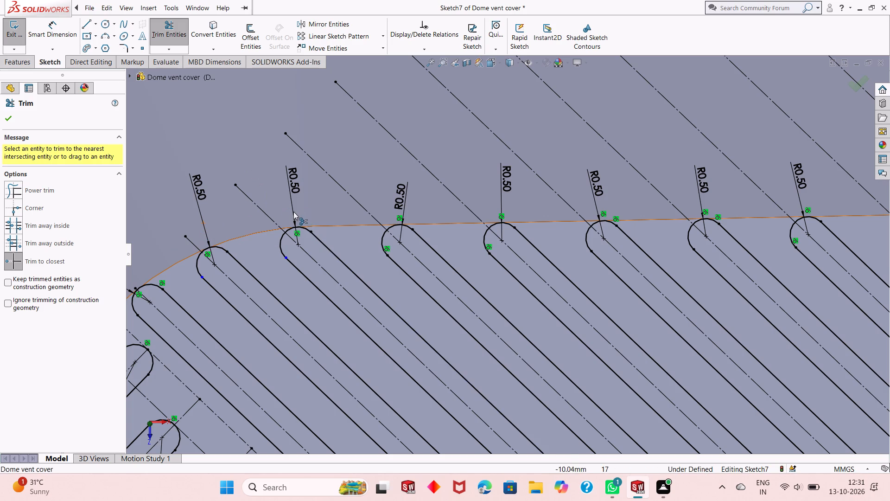
key(Escape)
key(Escape)
key(Escape)
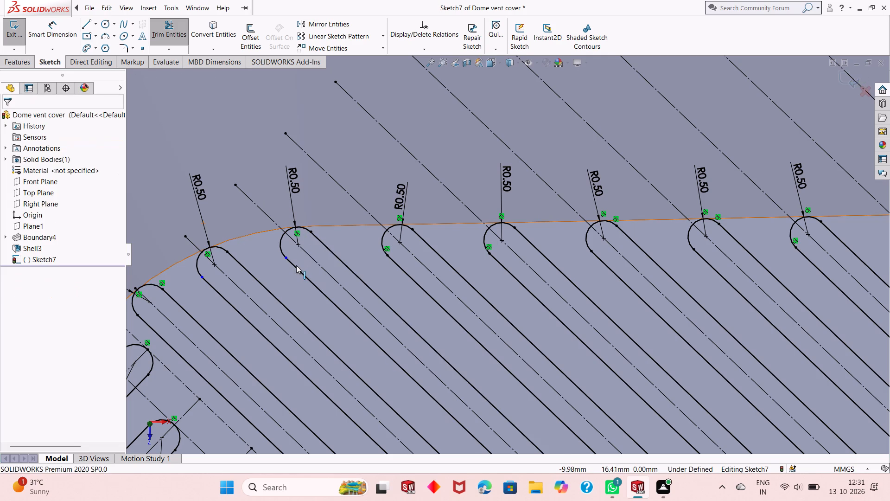
Make each of the two trimmed end arcs tangent to the lower side line of its slot.
click(295, 266)
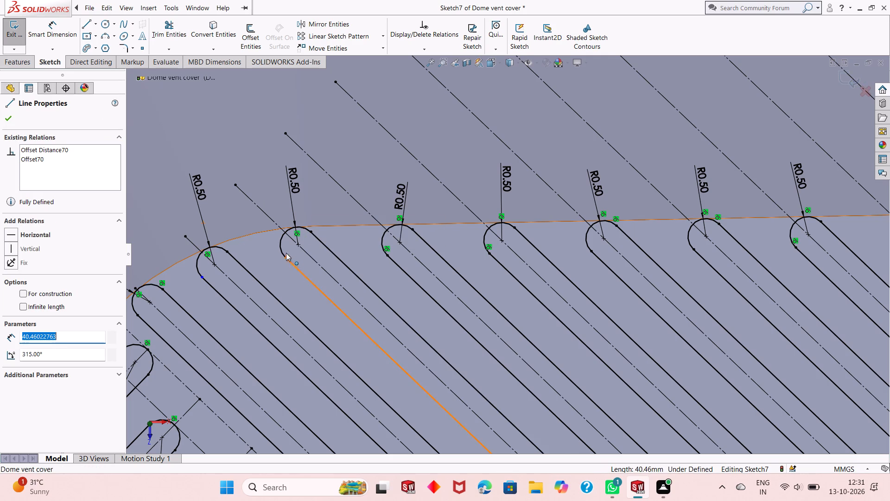
ctrl+click(281, 248)
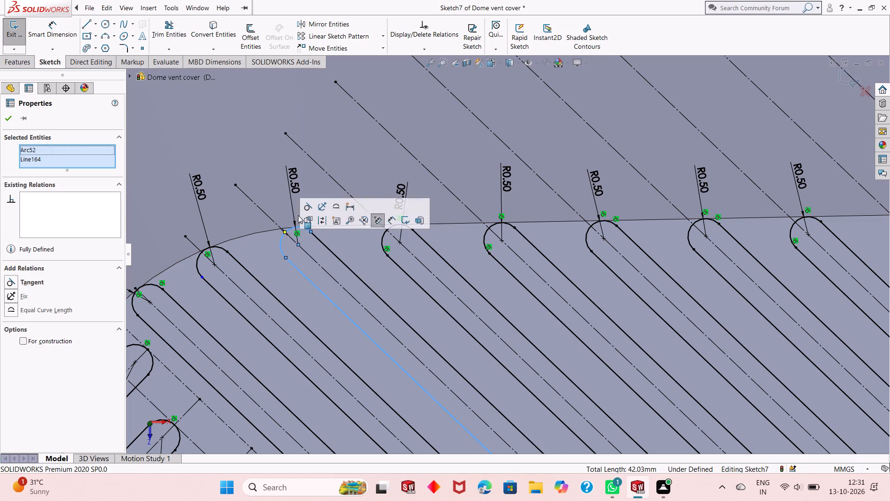
click(311, 208)
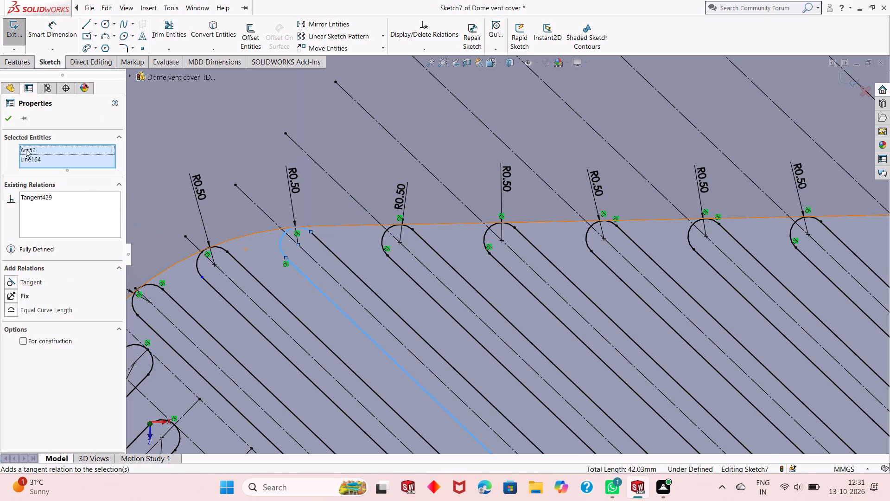
click(8, 120)
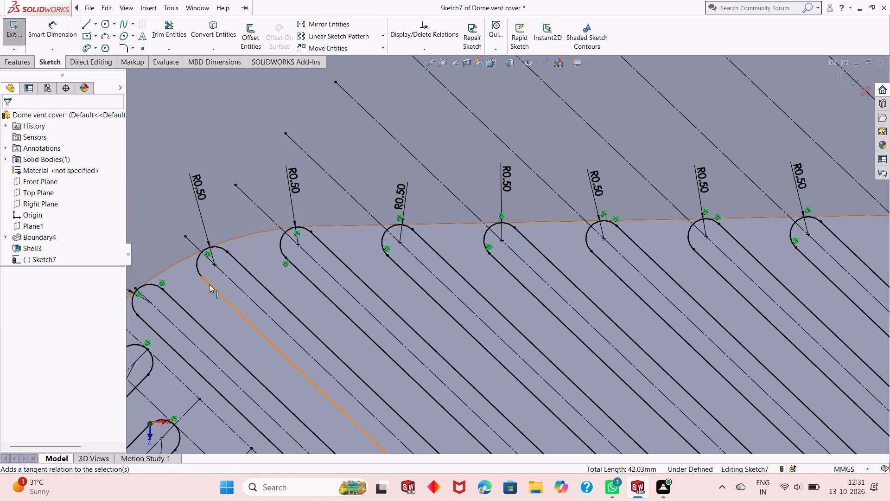
click(209, 284)
ctrl+click(196, 264)
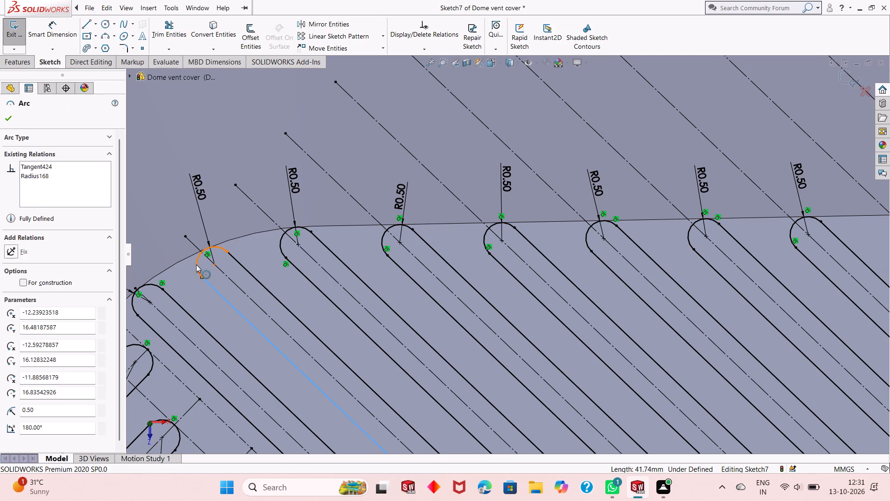
click(222, 225)
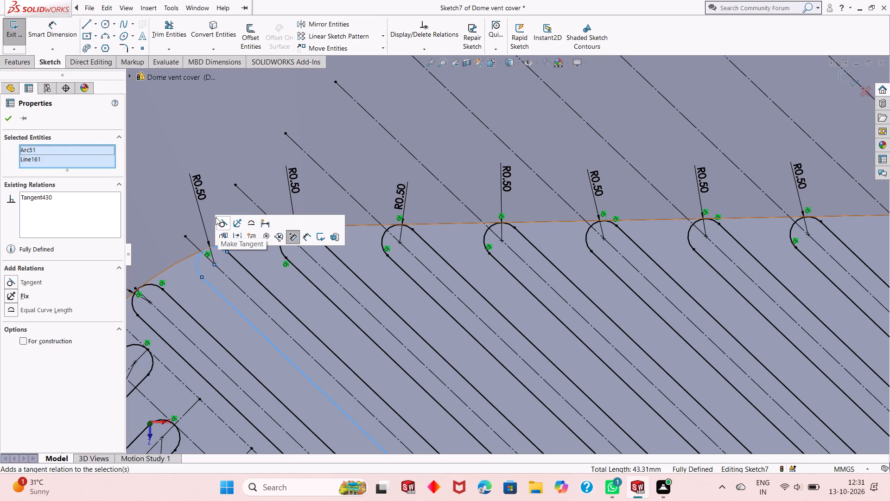
click(9, 121)
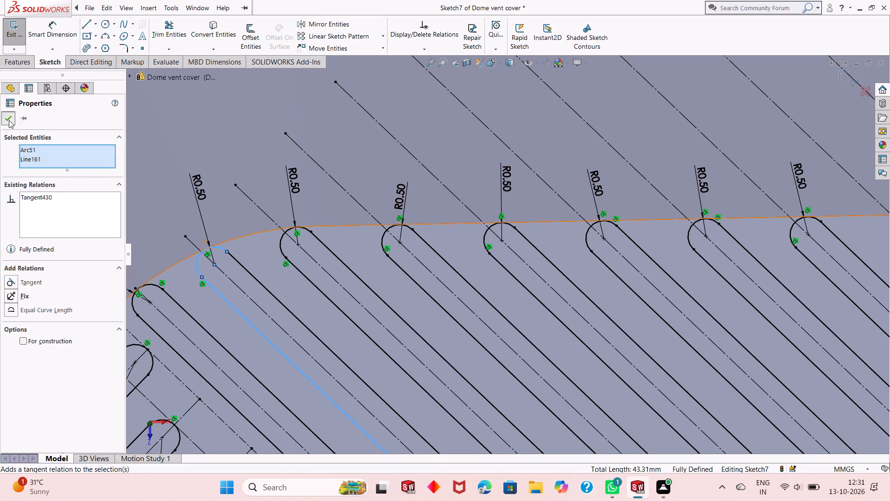
key(Escape)
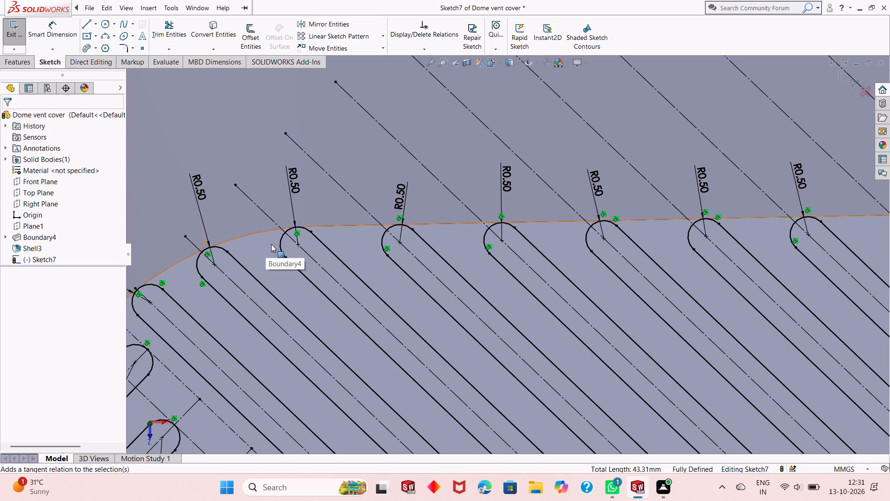
Save the dome vent cover part.
scroll(411, 279, up, 2)
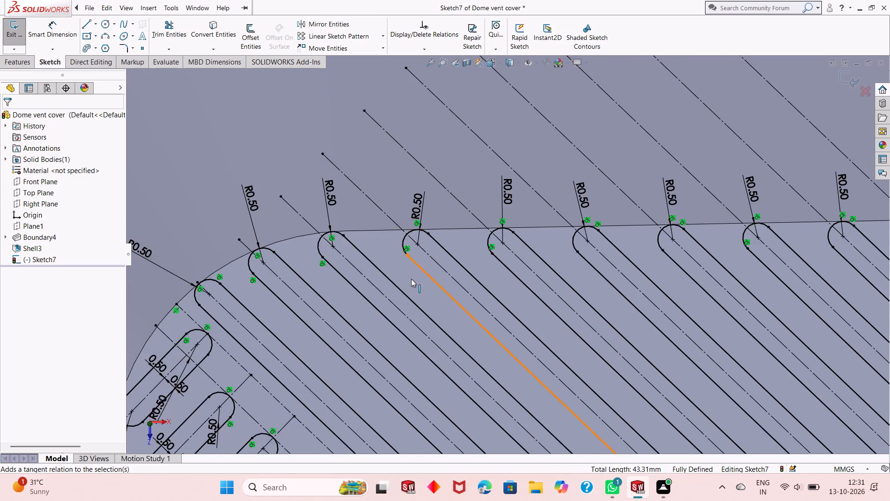
scroll(411, 279, up, 4)
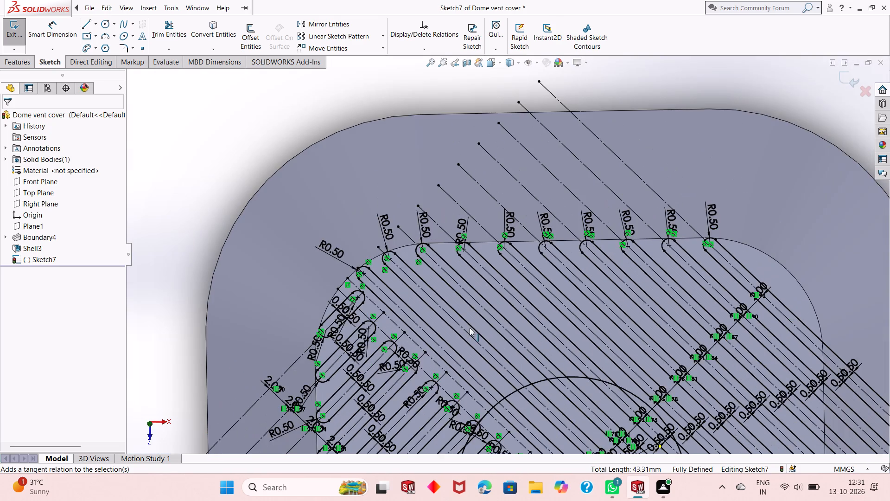
scroll(469, 327, up, 2)
scroll(564, 370, up, 1)
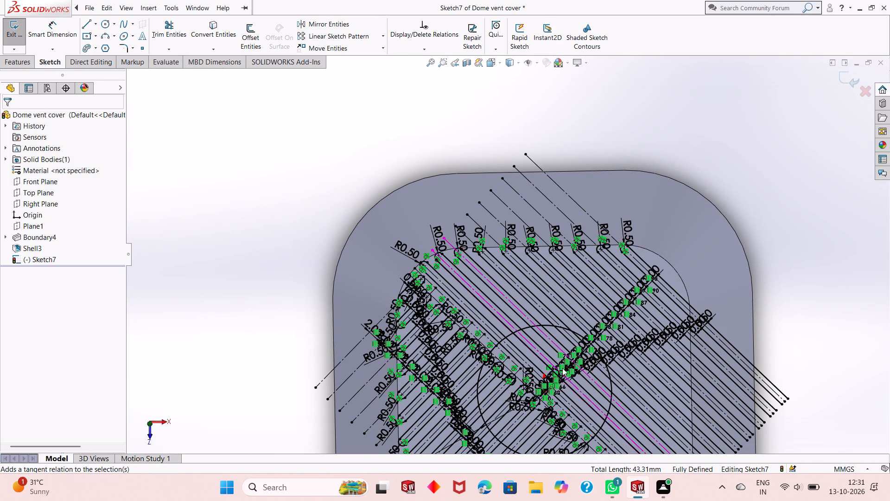
scroll(562, 368, up, 1)
scroll(629, 423, down, 3)
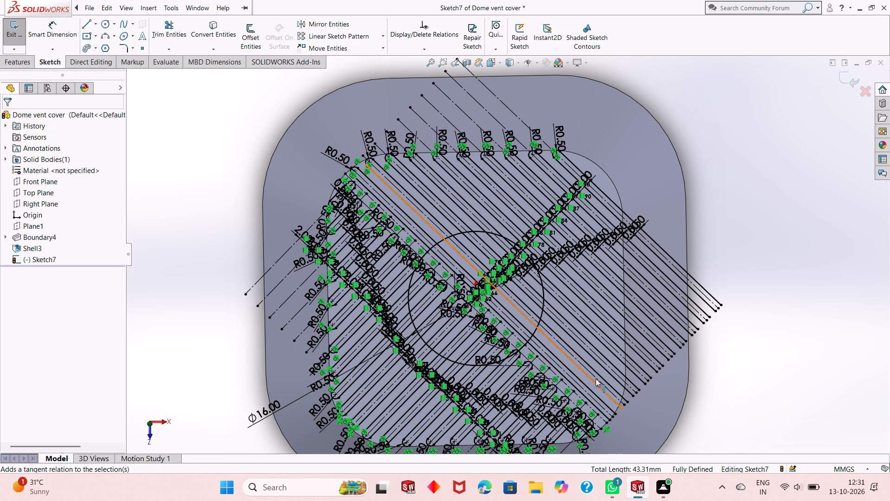
scroll(609, 397, down, 4)
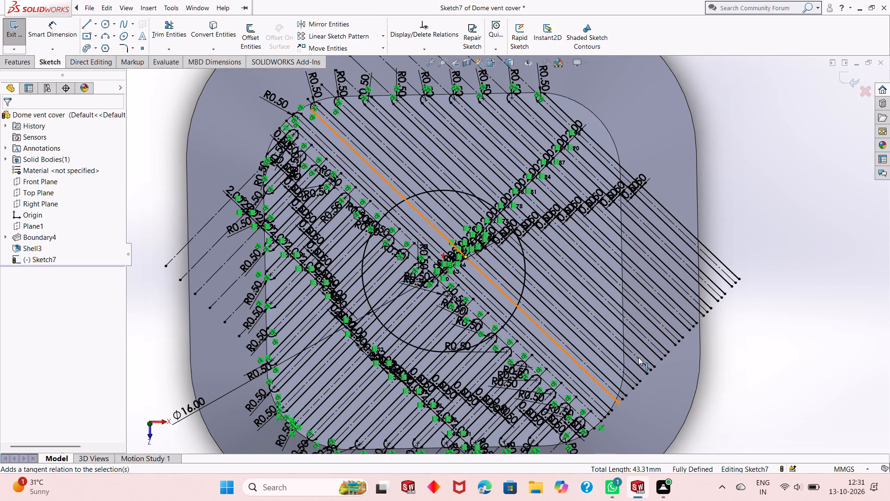
scroll(618, 378, down, 2)
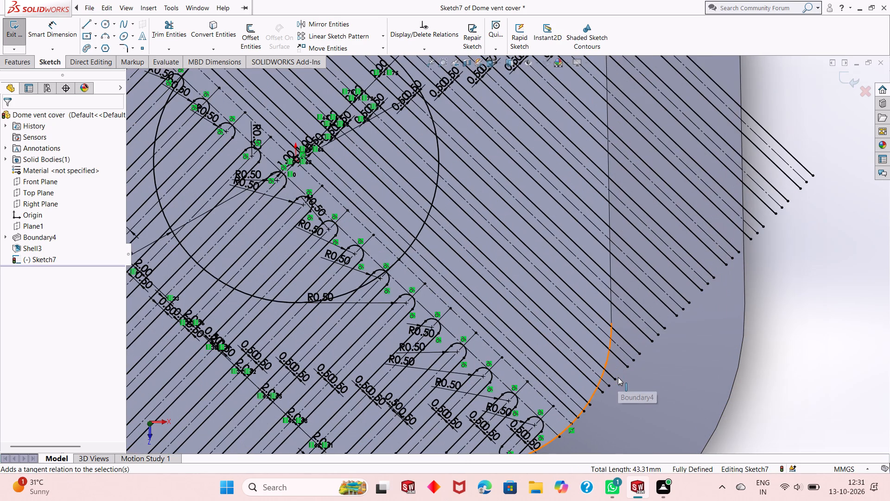
scroll(602, 342, down, 1)
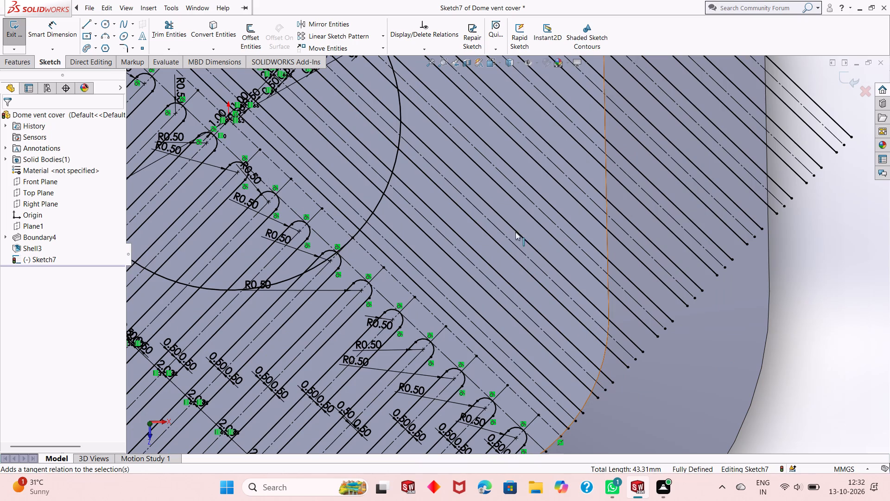
key(ctrl+s)
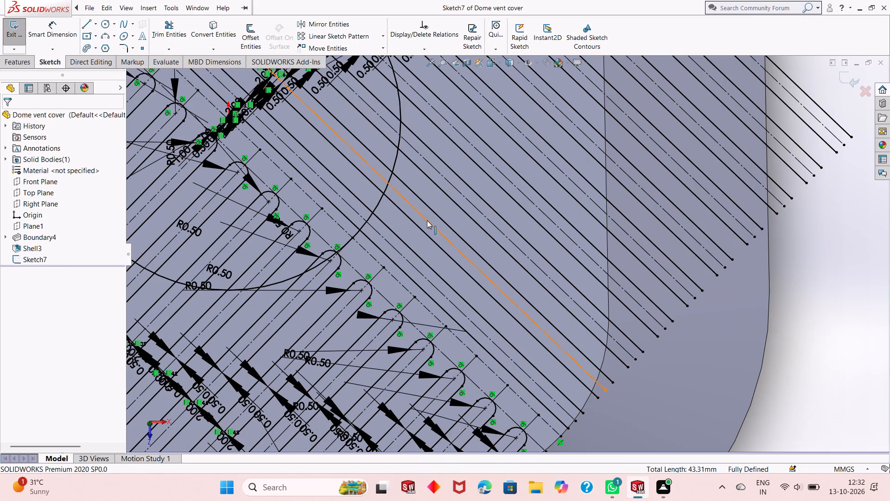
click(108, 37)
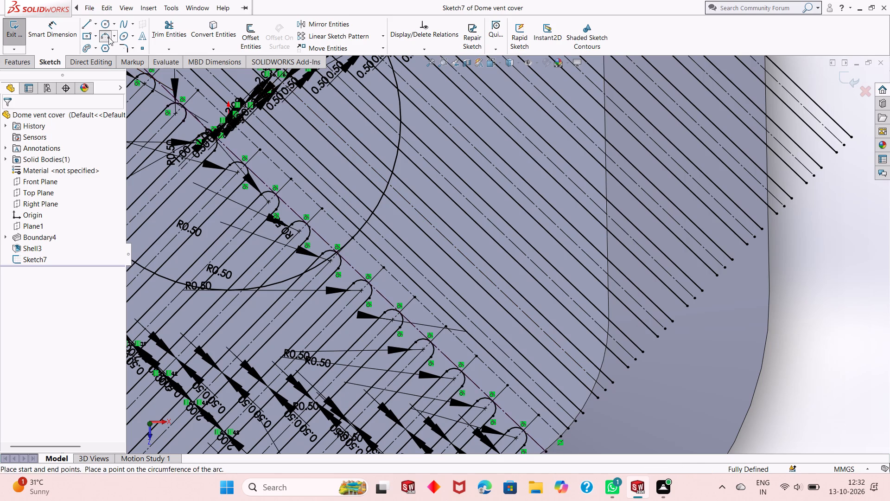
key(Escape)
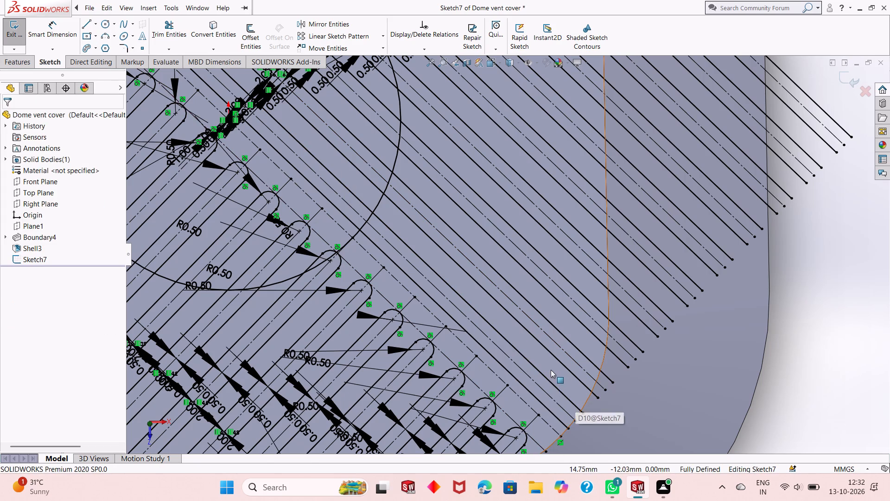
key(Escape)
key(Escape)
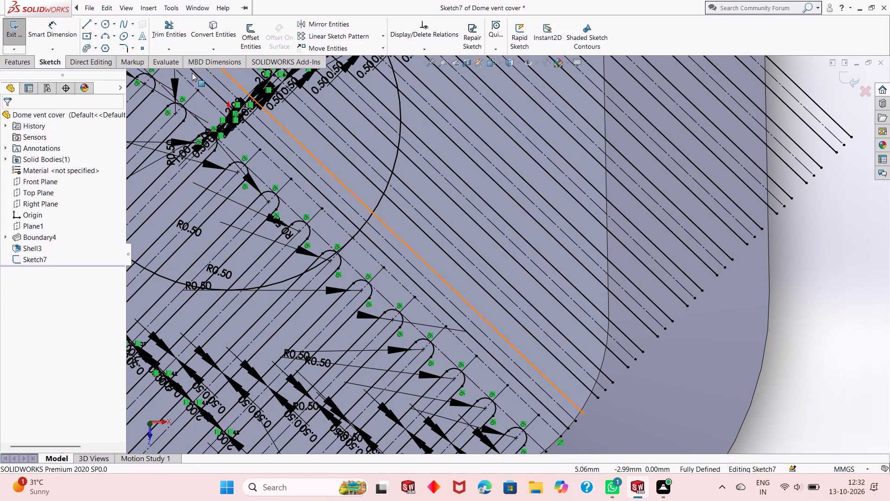
Draw three 0.5 mm radius three-point end arcs across the three lowest opposite-diagonal slots, just inside the rounded corner boundary.
click(100, 35)
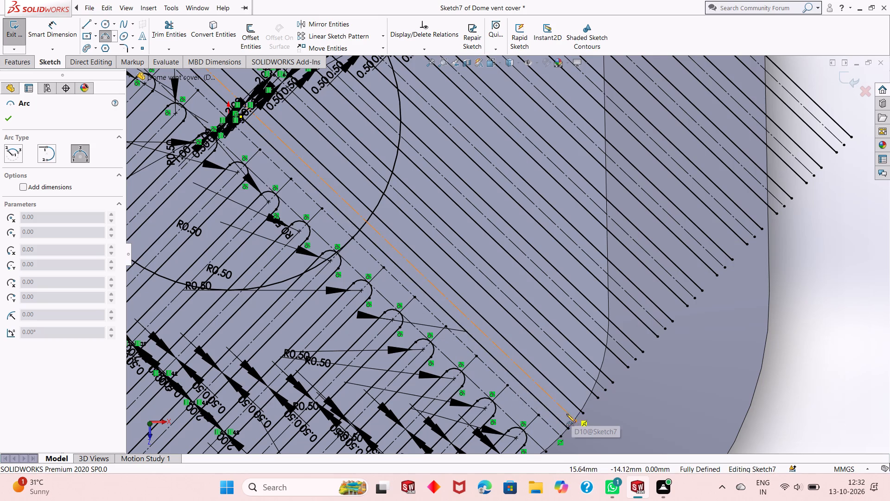
click(547, 407)
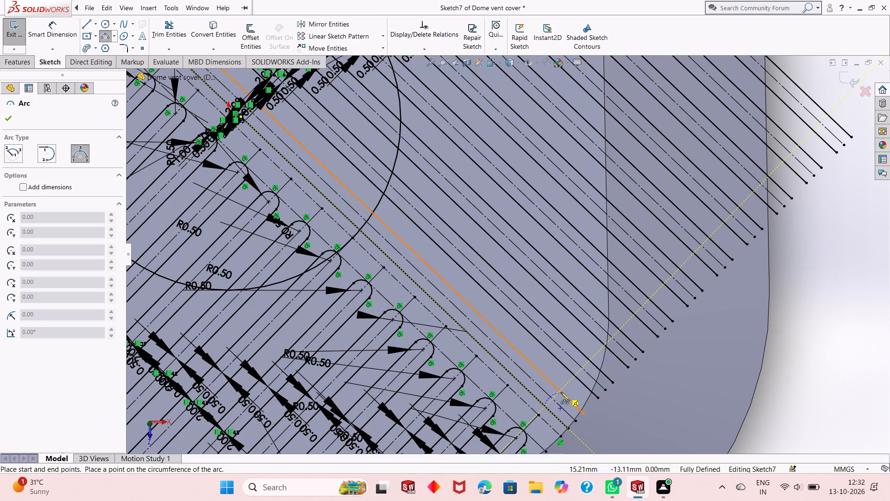
click(561, 392)
text(.5)
key(Return)
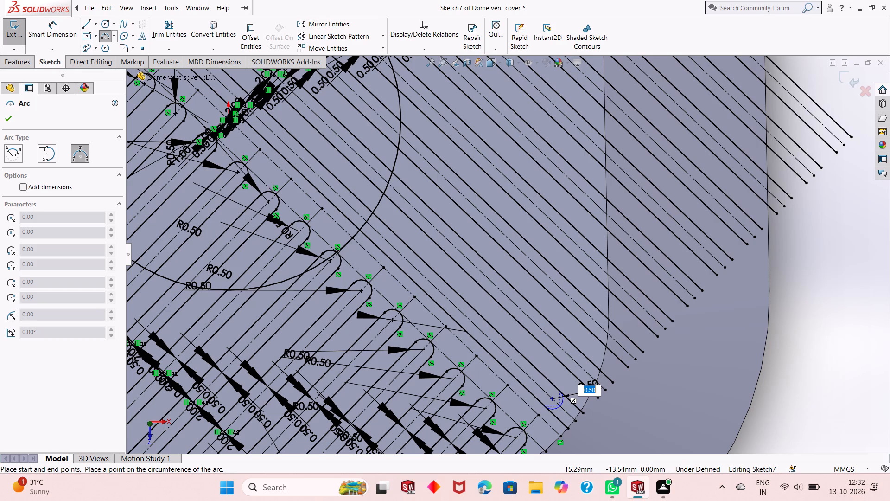
click(572, 372)
click(585, 353)
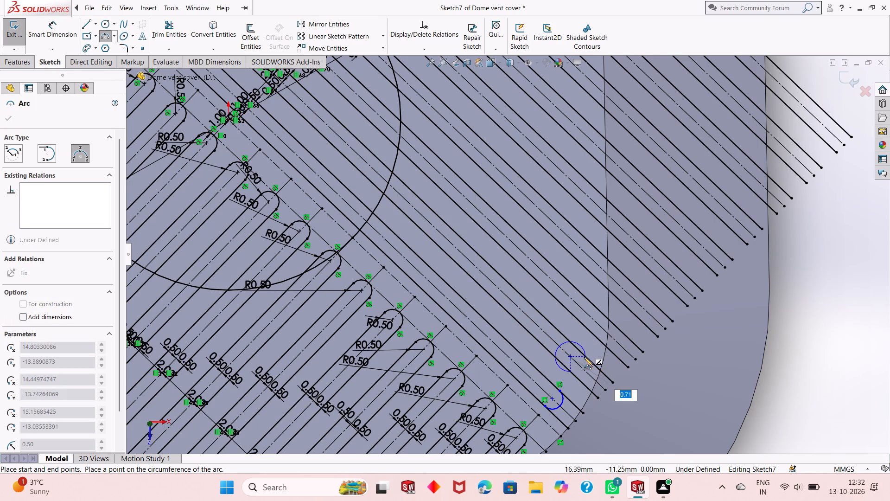
text(.5)
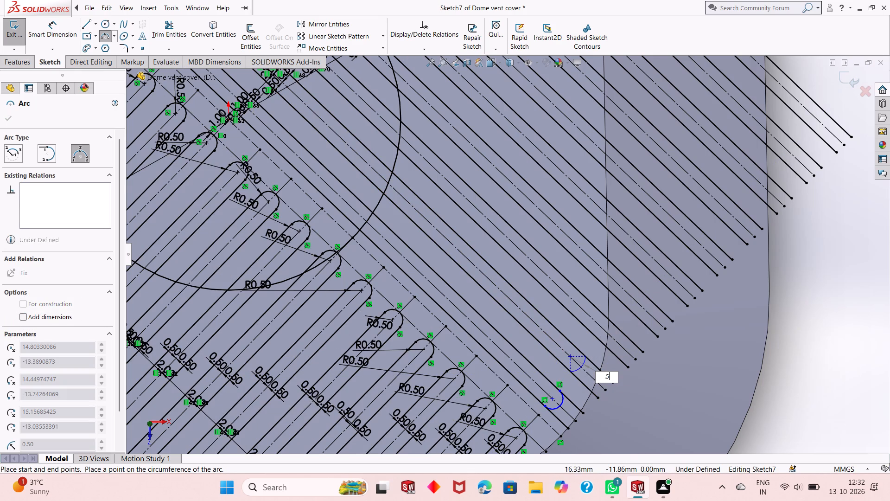
key(Return)
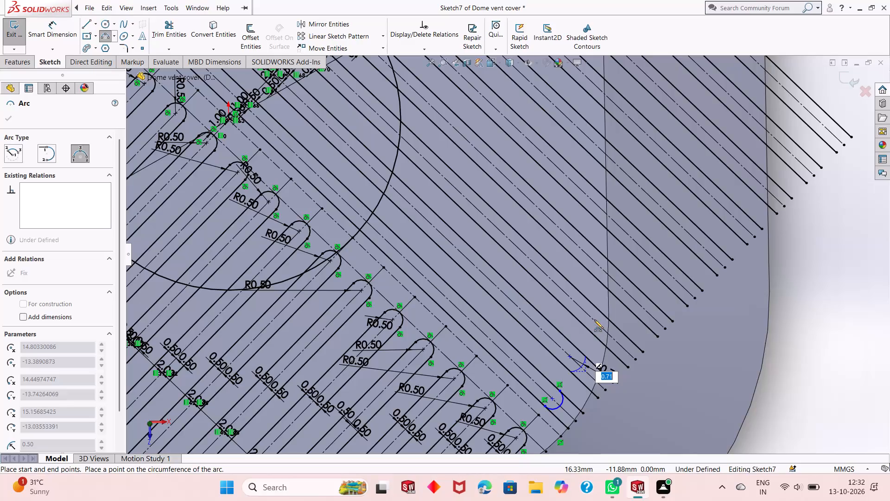
click(591, 334)
click(598, 308)
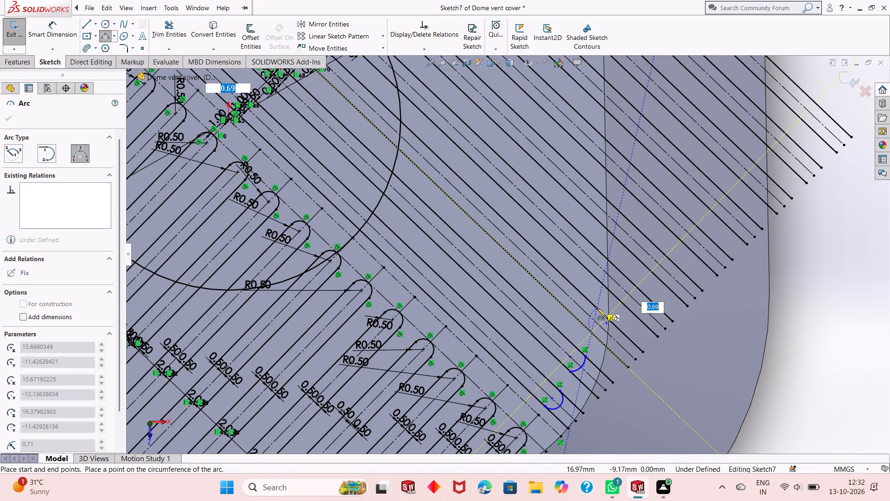
text(.5)
key(Return)
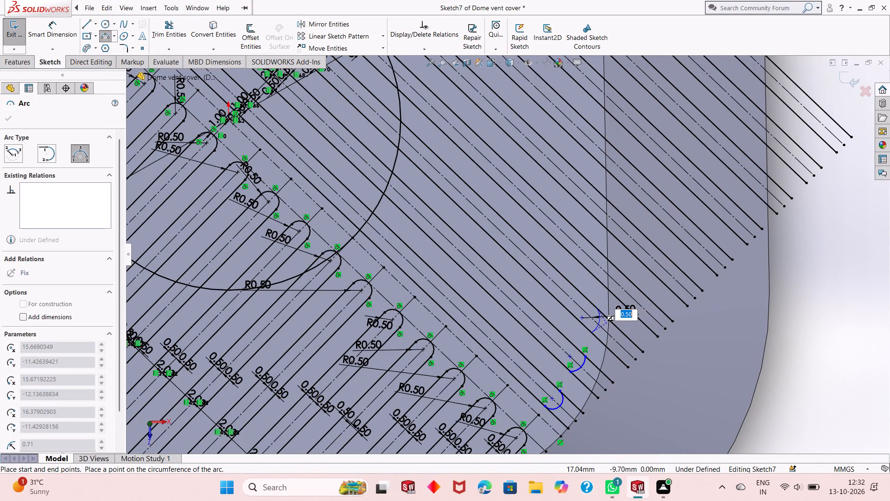
Draw 0.5 mm radius end arcs across the next two slots up, just inside the straight inner boundary edge.
click(581, 262)
click(592, 242)
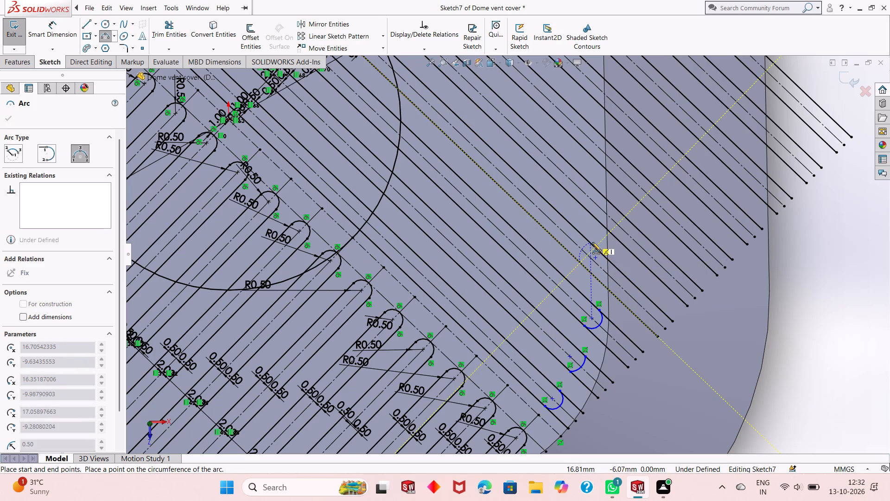
text(.5)
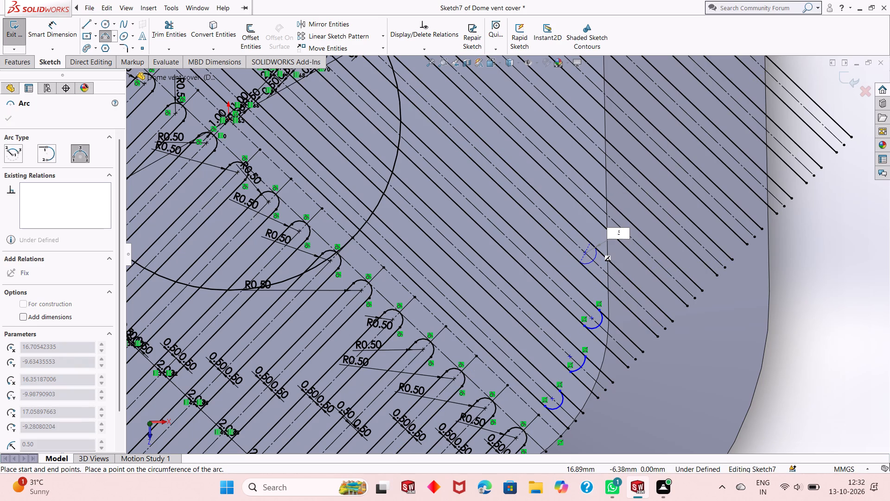
key(Return)
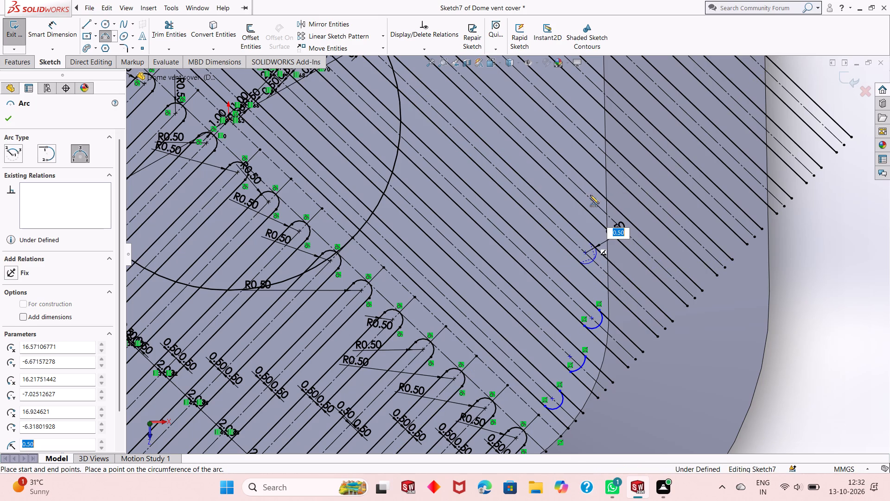
click(585, 207)
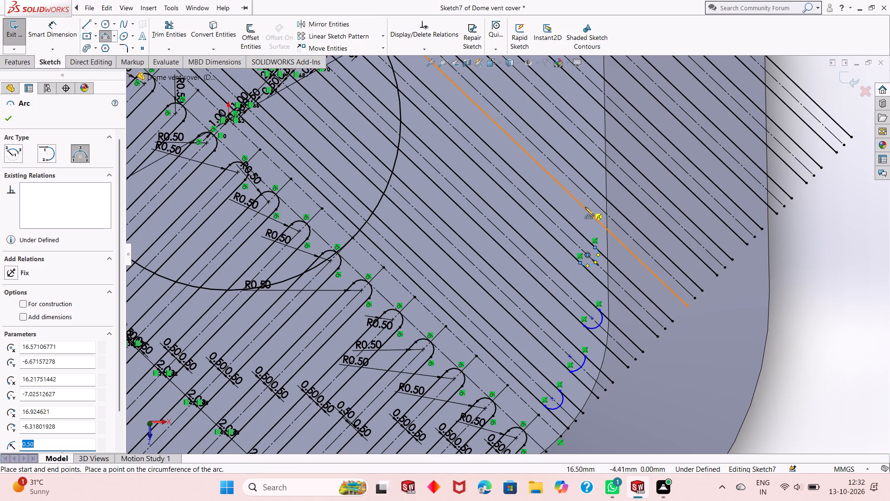
click(592, 186)
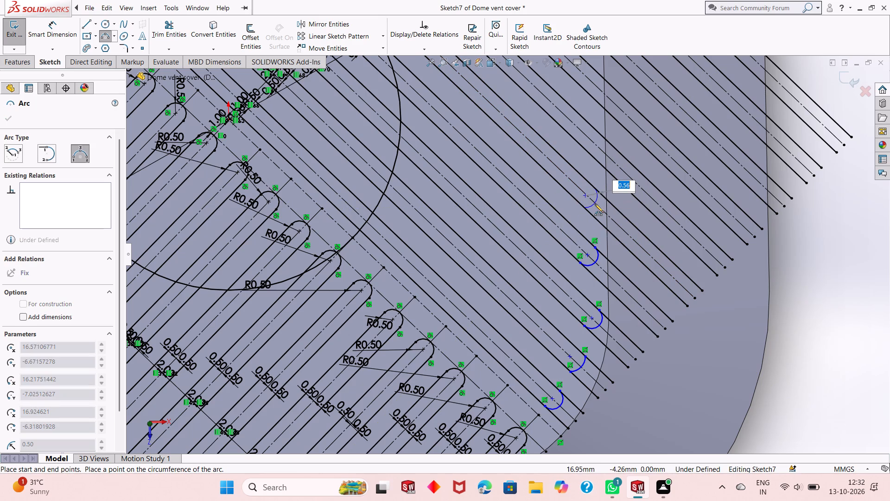
text(.5)
key(Return)
Draw 0.5 mm radius end arcs across the following two slots up along the inner boundary edge and finish the Arc command.
click(587, 153)
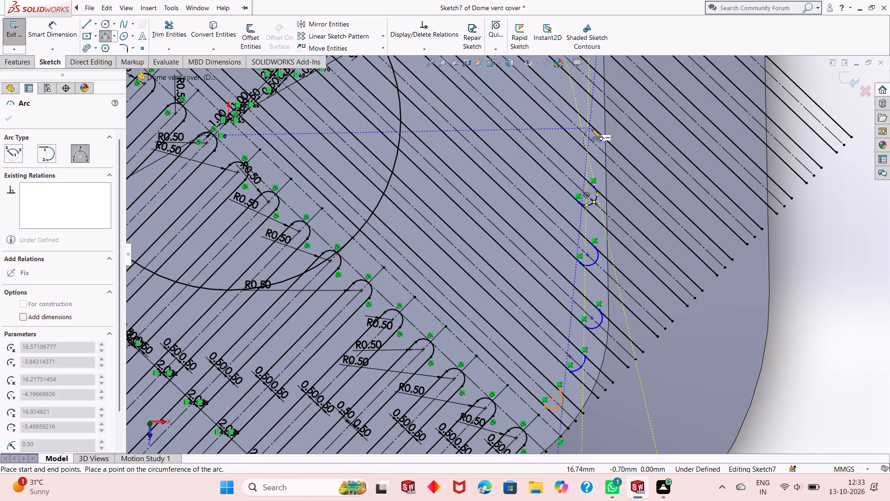
click(593, 130)
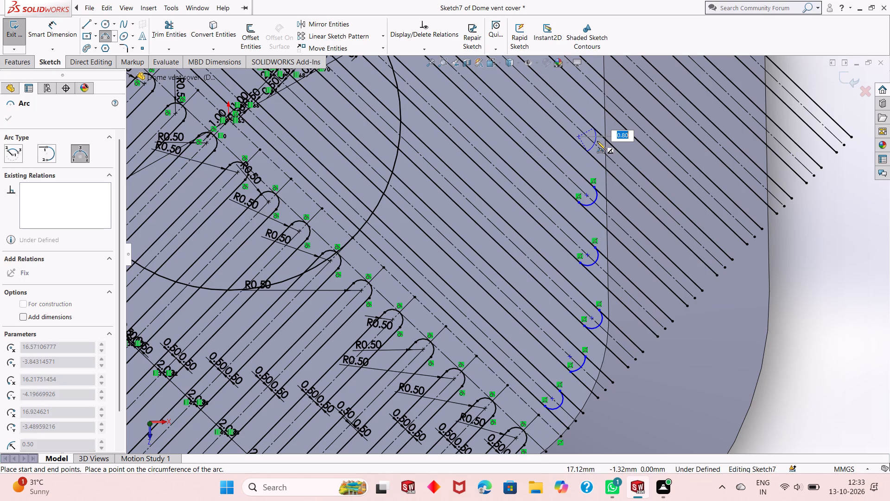
text(.5)
key(Return)
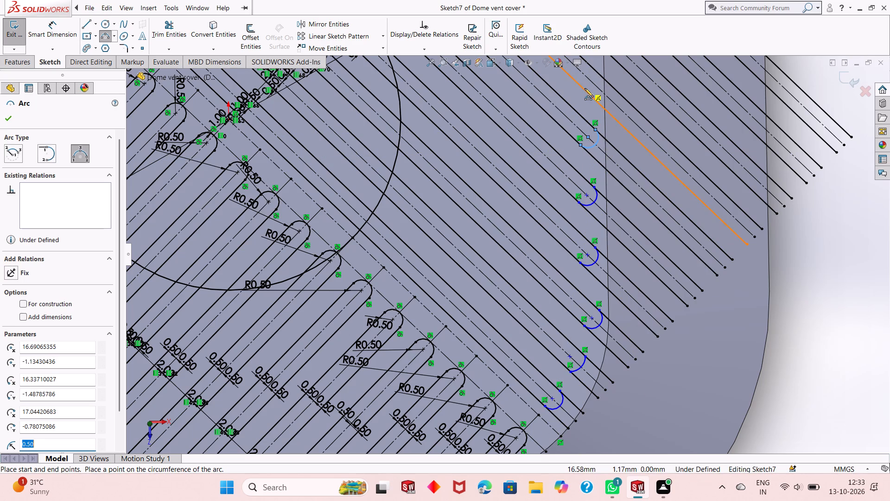
click(584, 90)
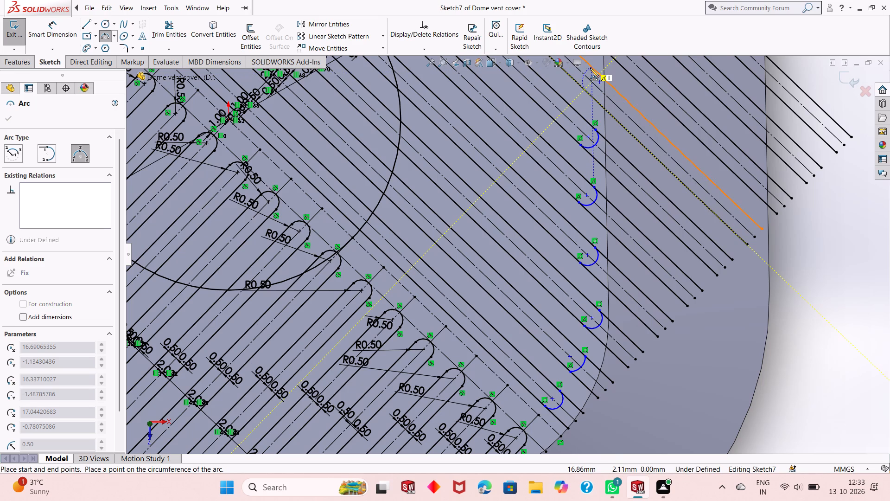
click(590, 68)
text(.5)
key(Return)
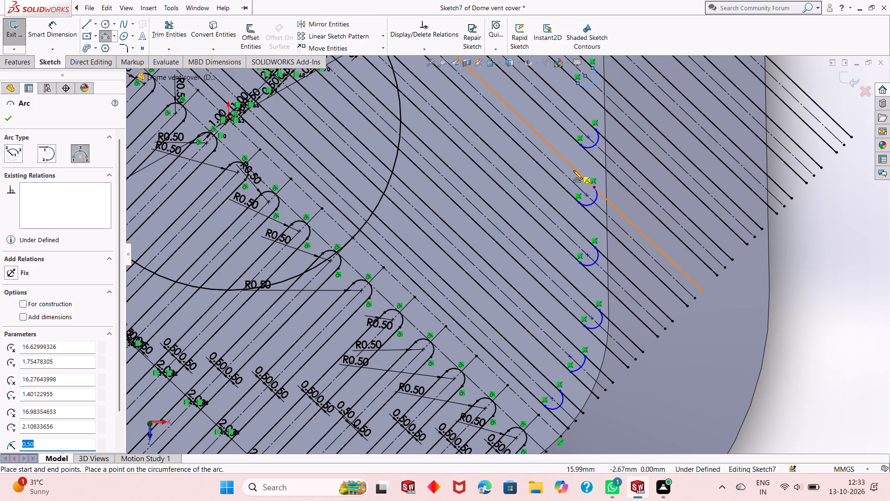
right_click(549, 131)
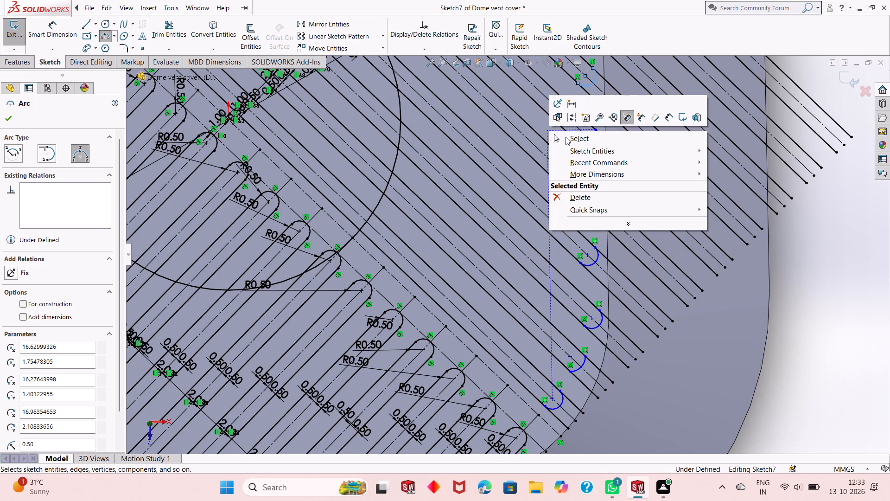
click(570, 141)
Add a 0.5 mm radius dimension to the lowest new end arc at the rounded corner.
click(55, 20)
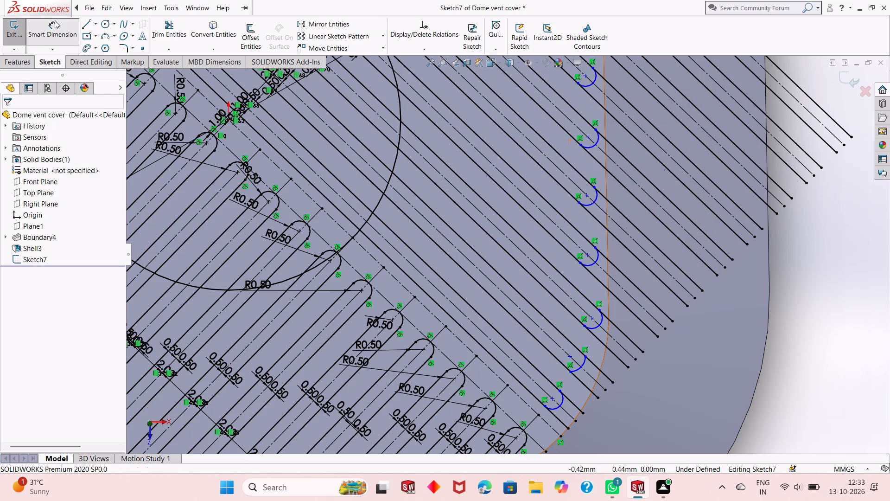
click(557, 411)
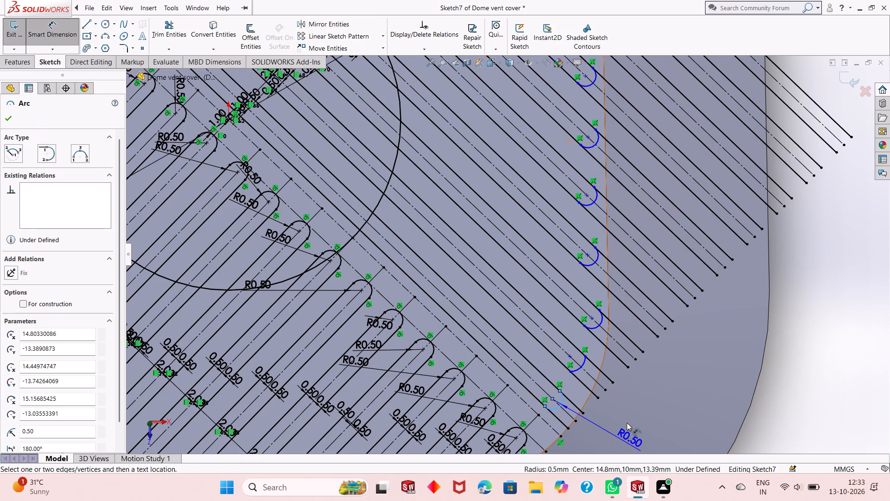
click(627, 423)
key(Escape)
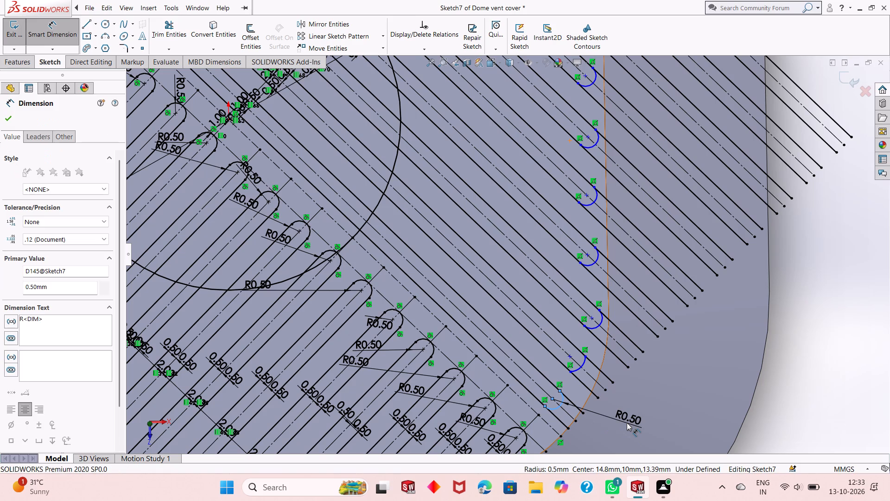
key(Escape)
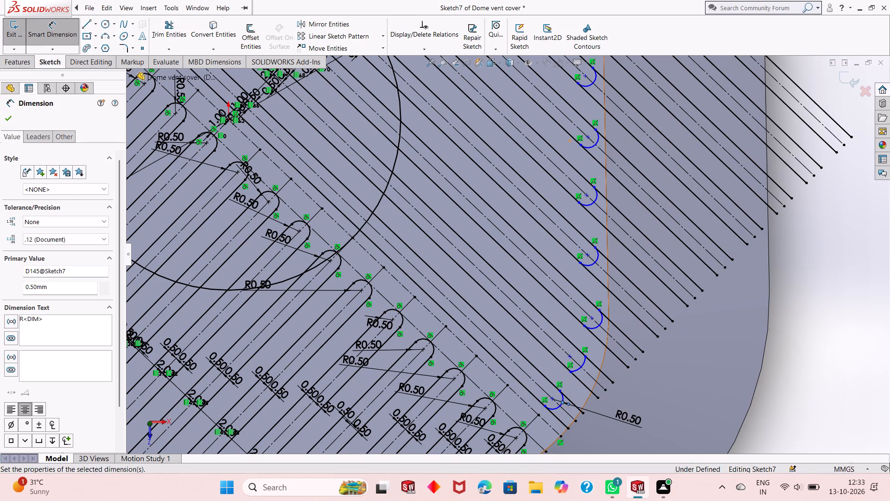
key(Escape)
key(Escape)
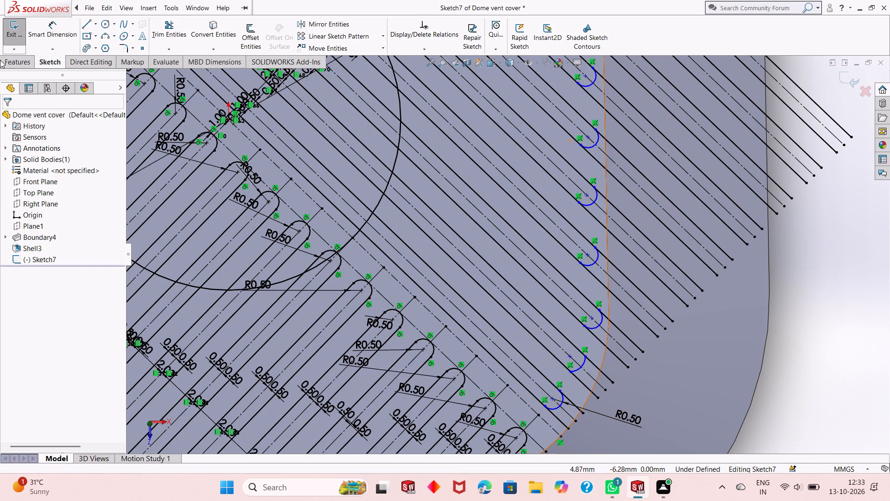
Dimension the radius of the second new end arc from the bottom and set it to 0.5 mm.
click(61, 33)
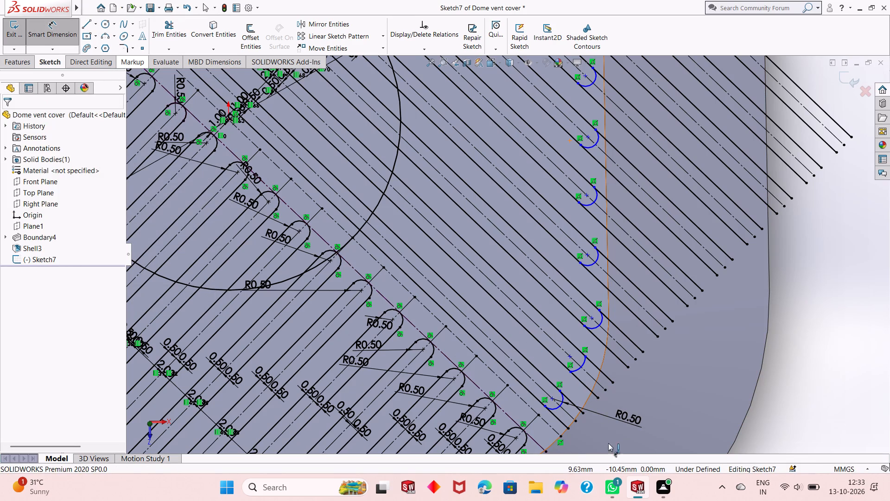
click(576, 371)
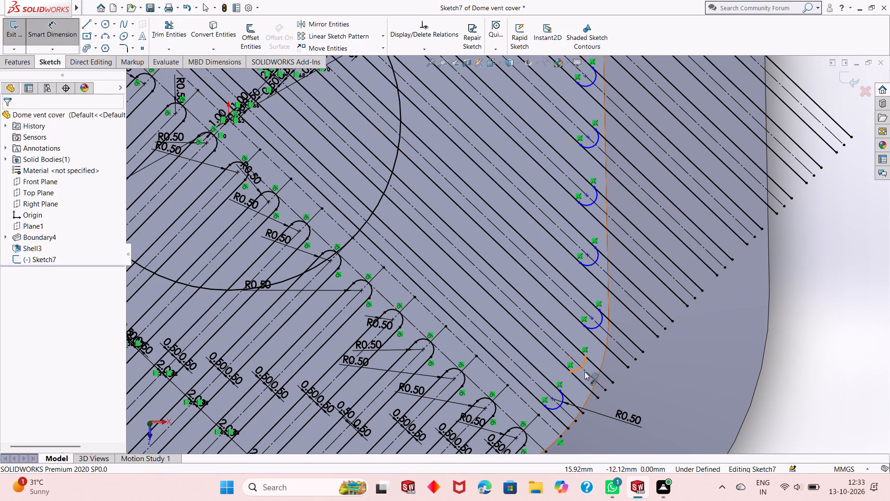
click(652, 390)
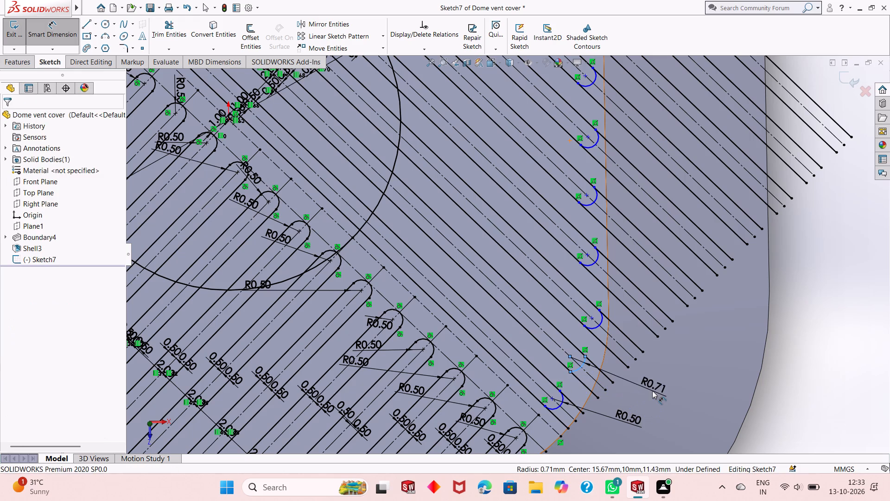
text(.5)
key(Return)
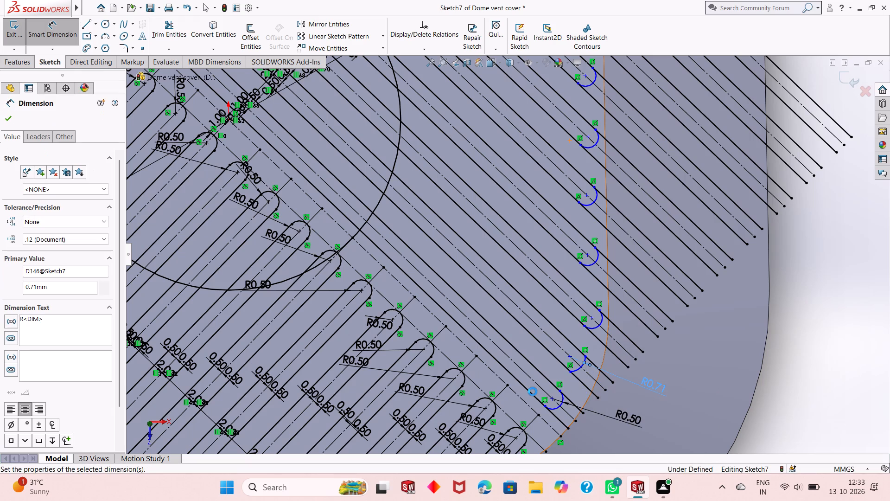
Add 0.5 mm radius dimensions to the third and fourth new end arcs from the bottom.
click(597, 327)
click(664, 353)
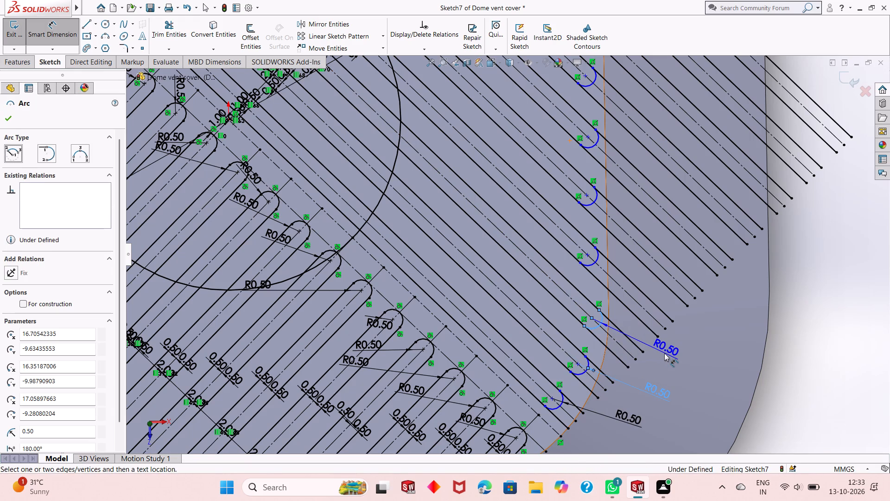
key(Return)
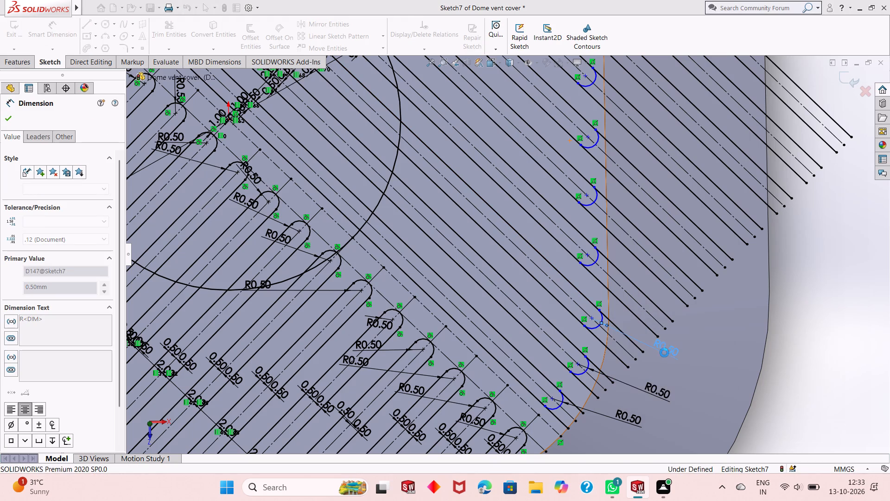
click(592, 264)
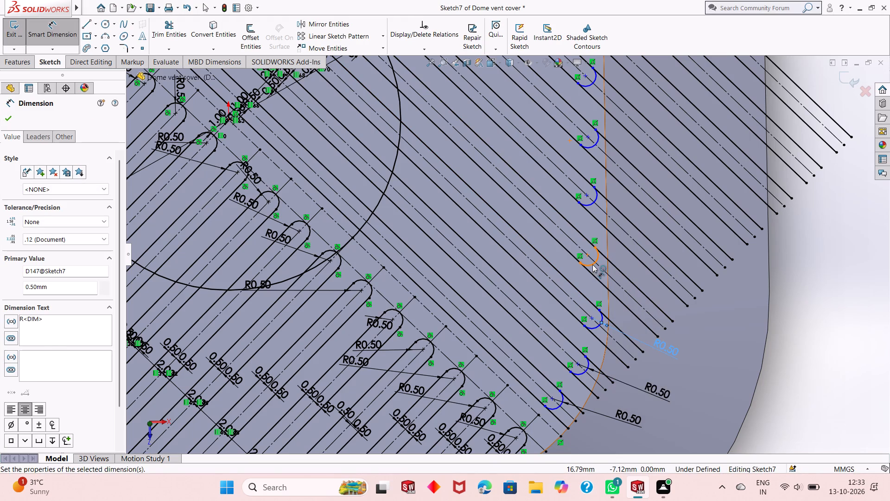
click(689, 321)
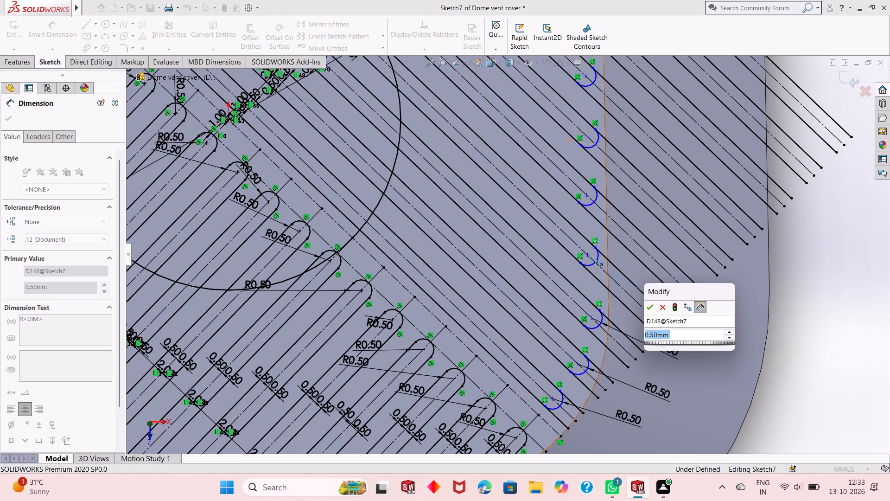
key(Return)
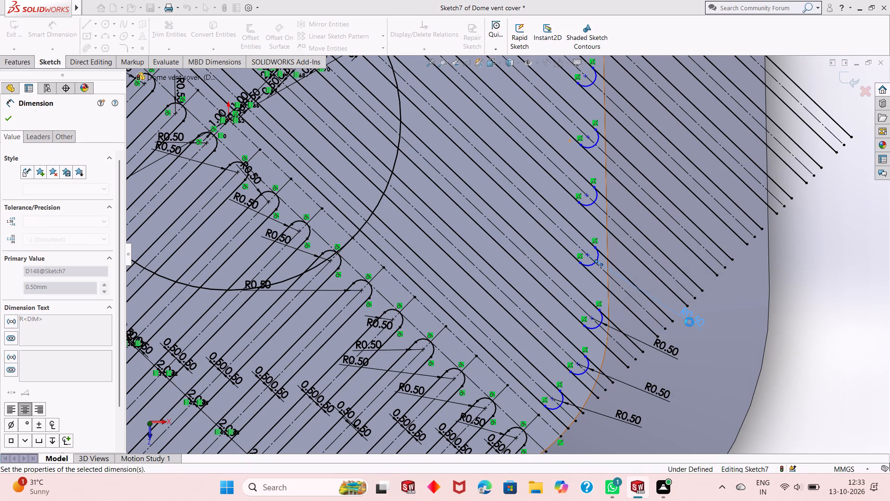
Add 0.5 mm radius dimensions to the fifth, sixth and seventh new end arcs from the bottom and finish dimensioning.
click(590, 204)
click(641, 218)
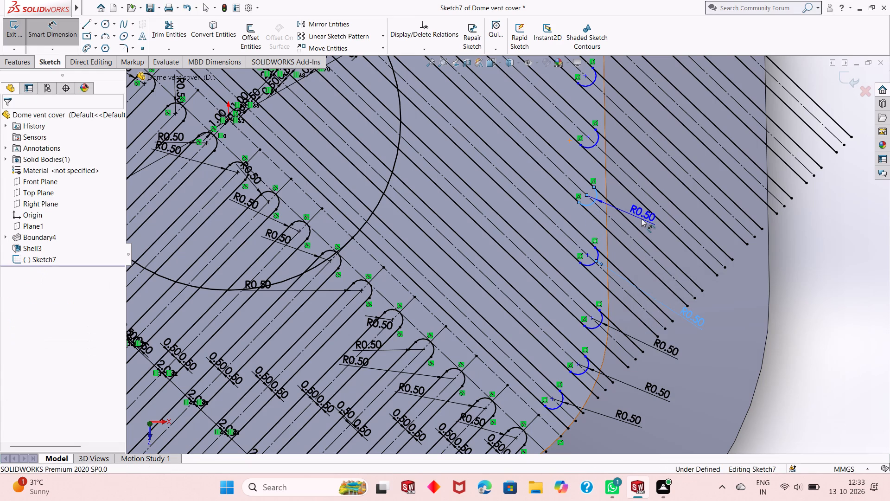
key(Return)
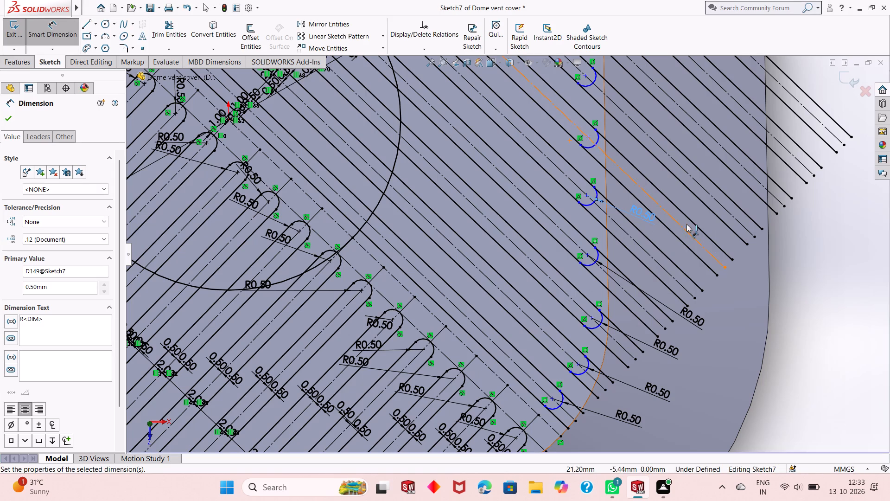
click(591, 148)
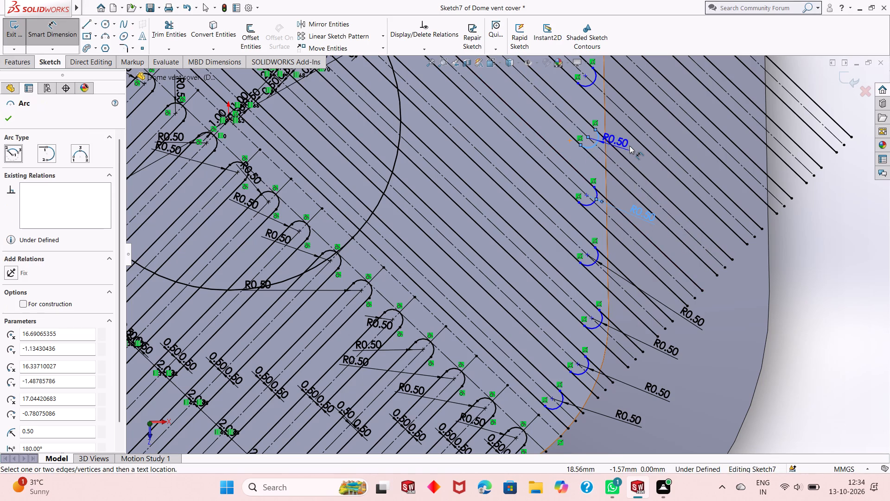
click(629, 146)
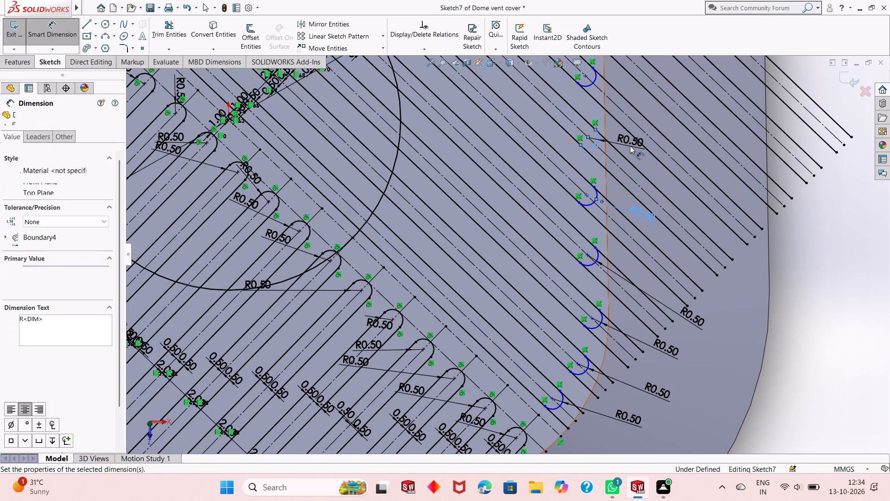
key(Return)
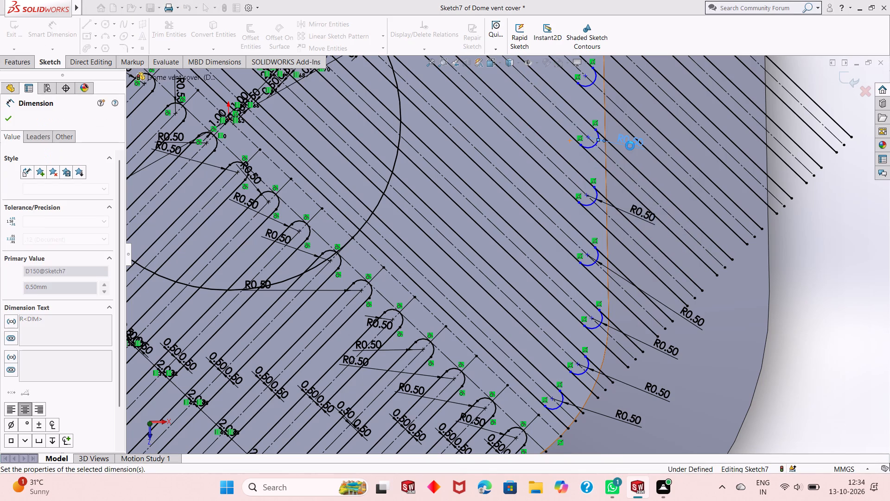
click(587, 84)
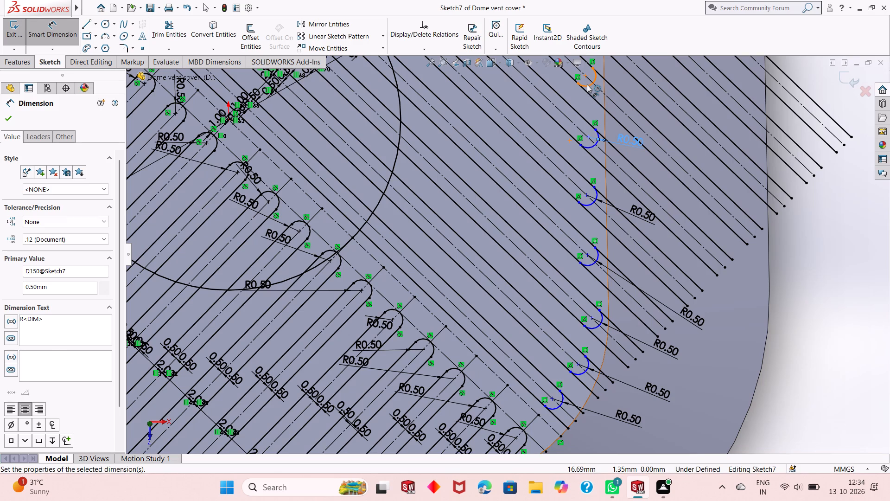
click(632, 85)
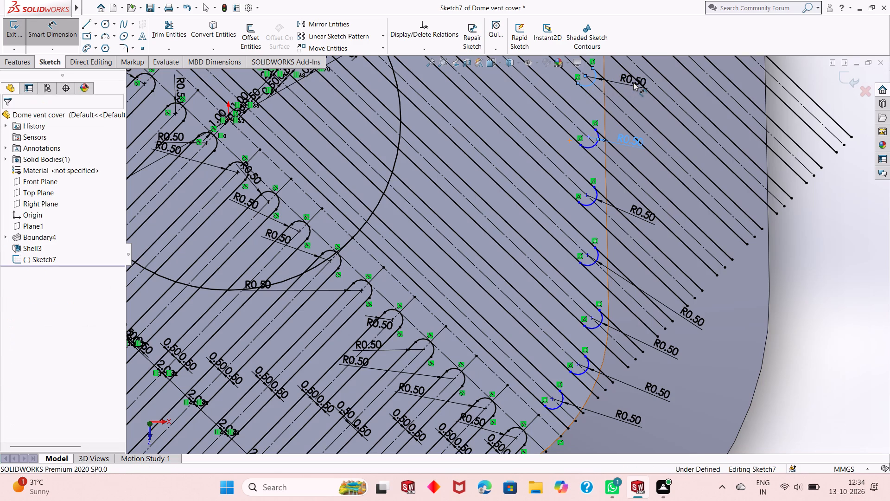
key(Return)
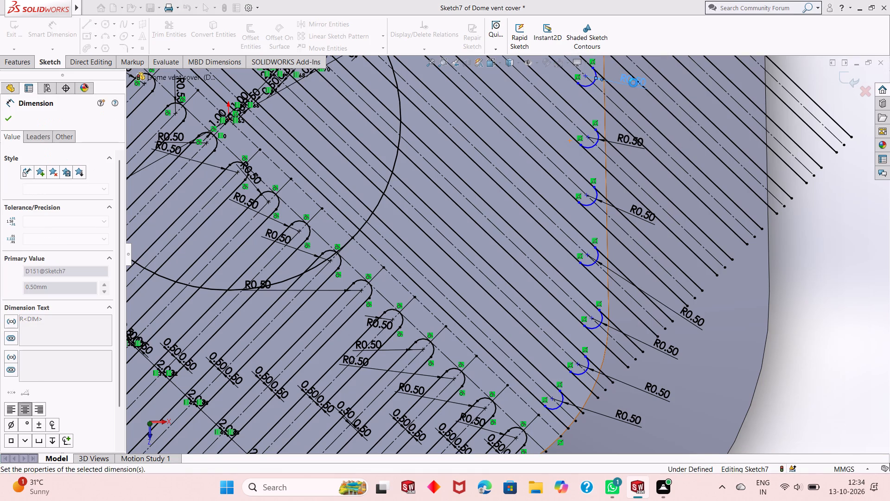
right_click(808, 221)
click(809, 251)
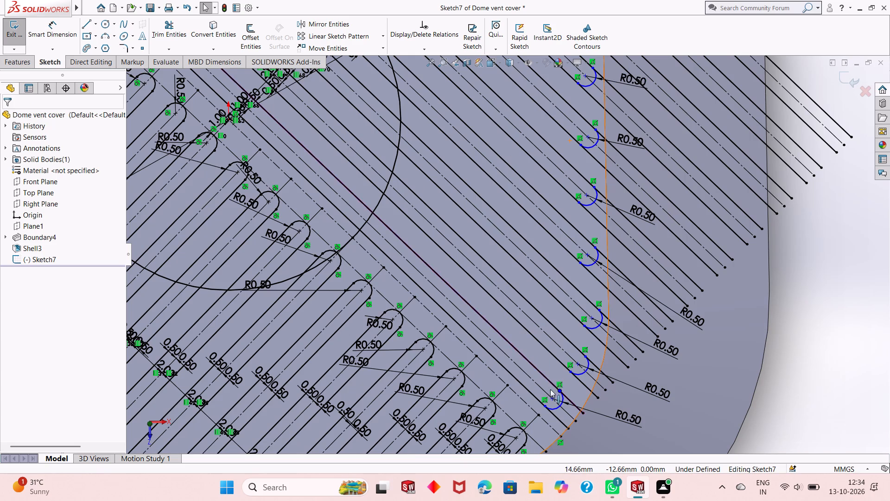
Make the three lowest new end arcs each tangent to the rounded corner of the inner boundary edge.
click(555, 407)
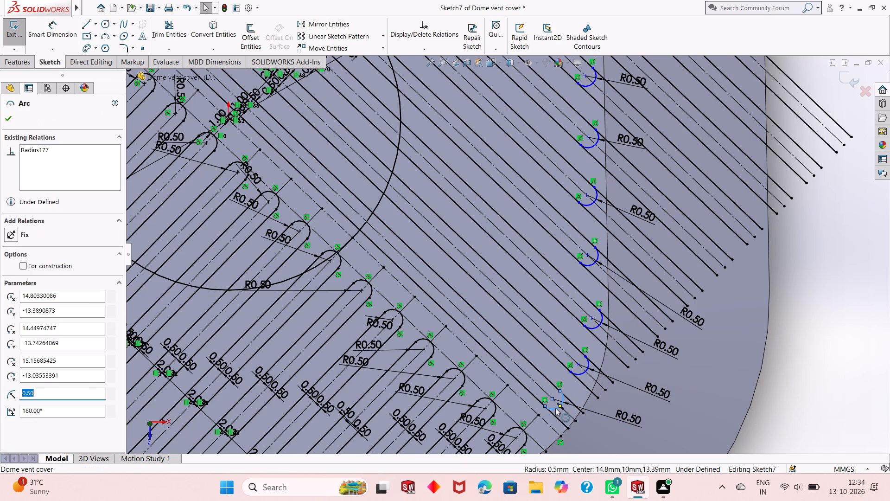
ctrl+click(571, 424)
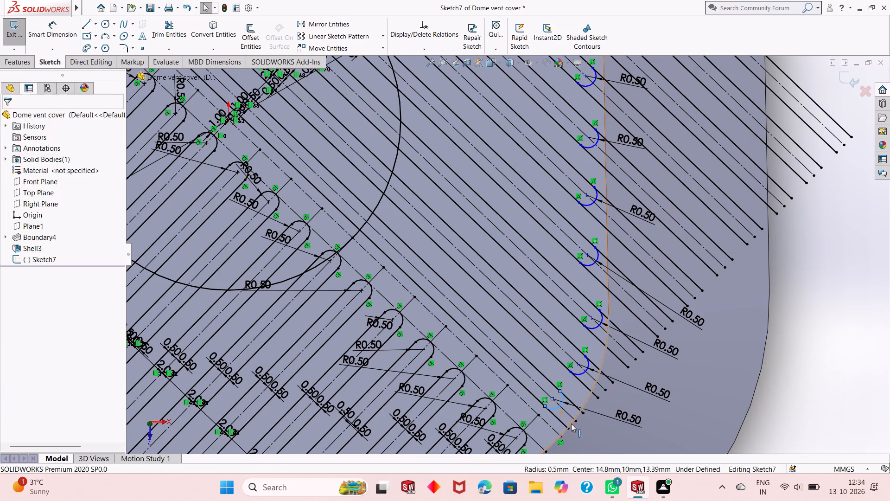
click(615, 387)
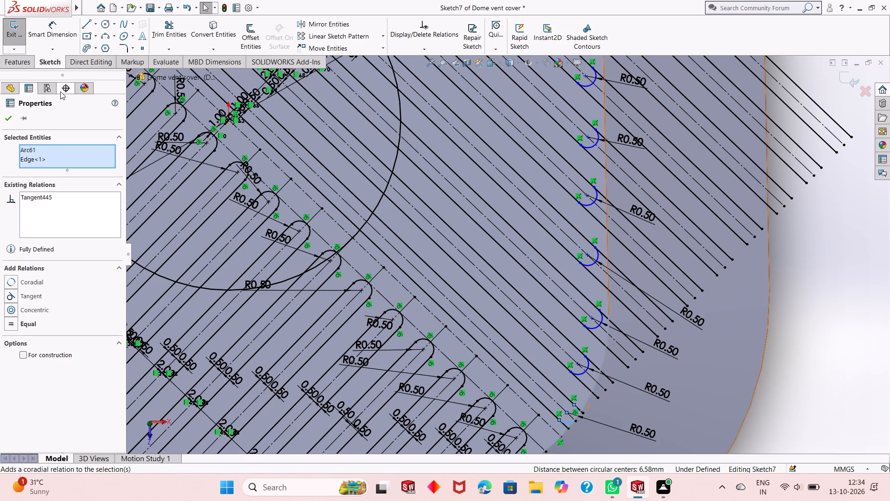
click(834, 321)
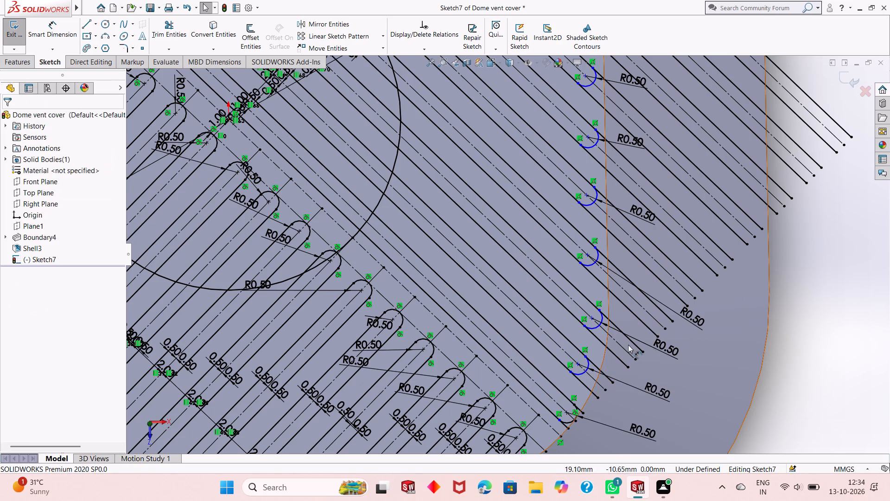
click(582, 371)
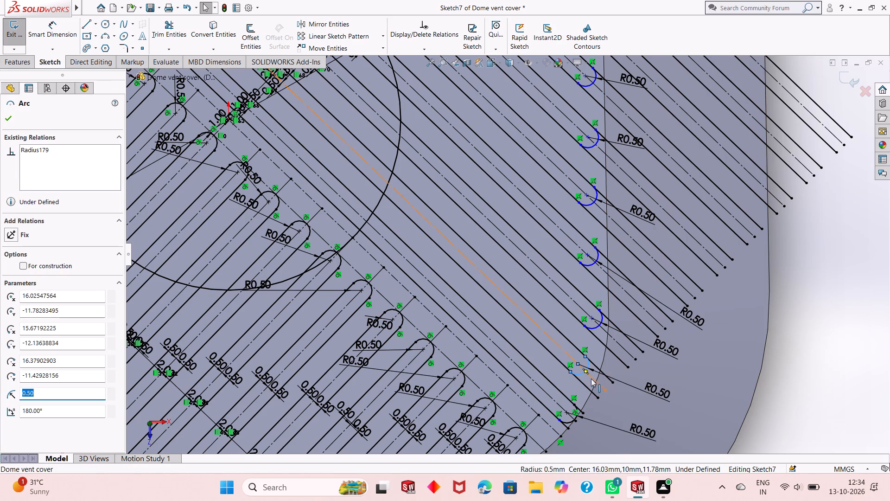
ctrl+click(594, 385)
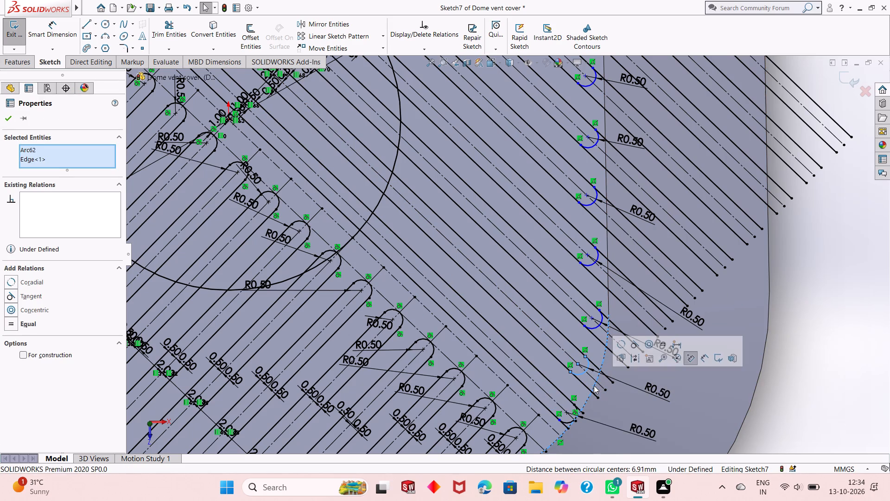
click(636, 347)
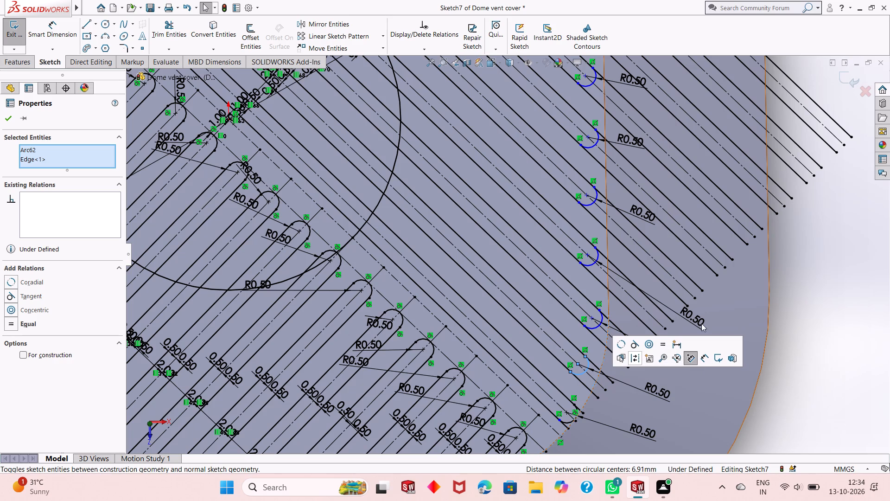
click(792, 306)
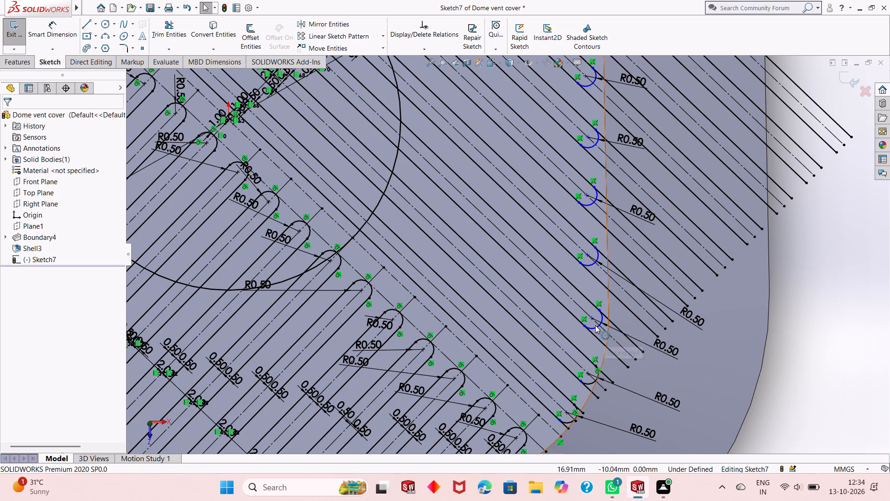
click(595, 325)
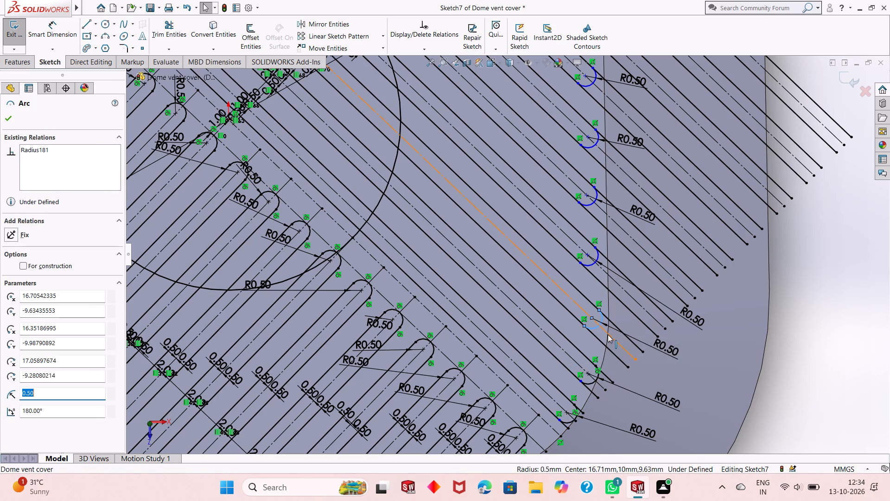
ctrl+click(608, 338)
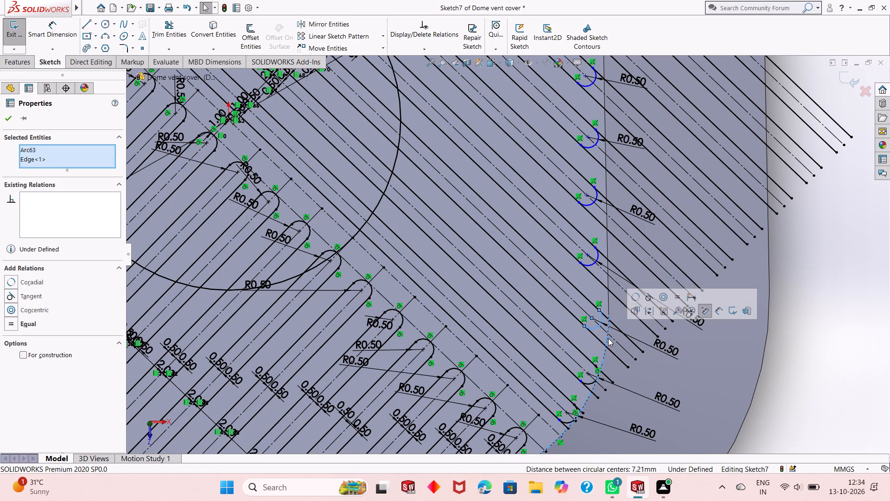
click(651, 298)
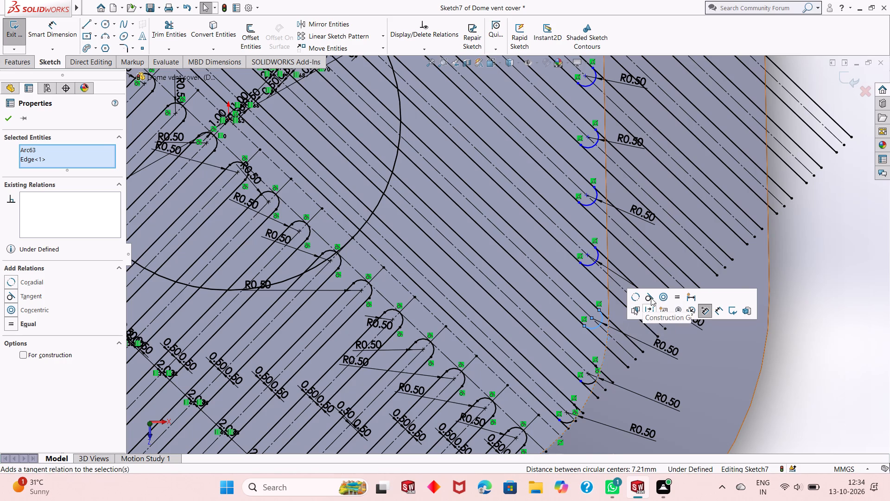
click(802, 270)
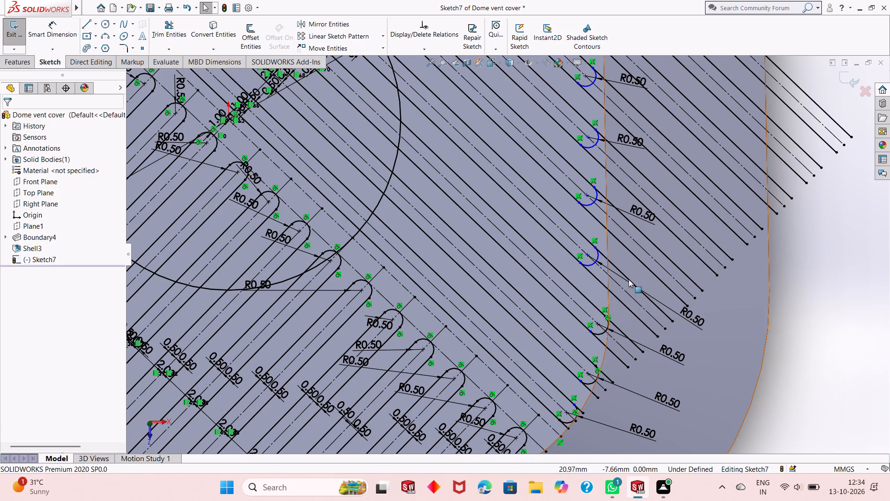
Make the fourth and fifth new end arcs from the bottom tangent to the straight inner boundary edge.
click(590, 266)
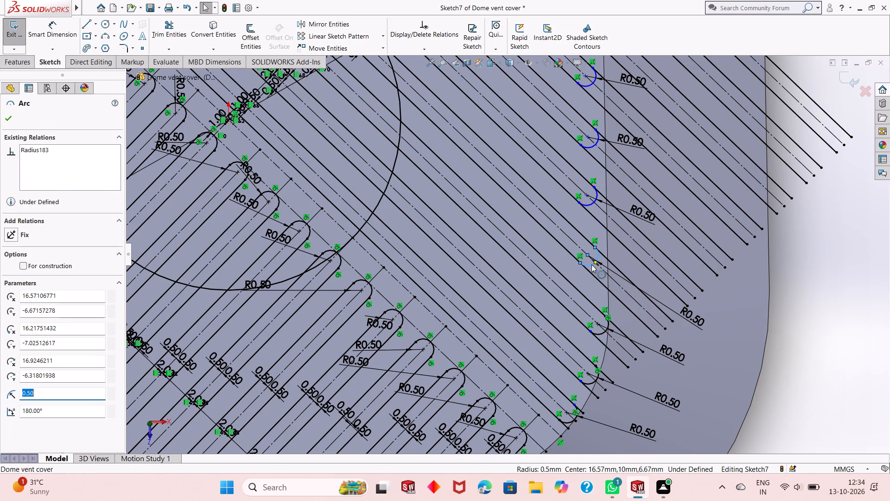
ctrl+click(609, 281)
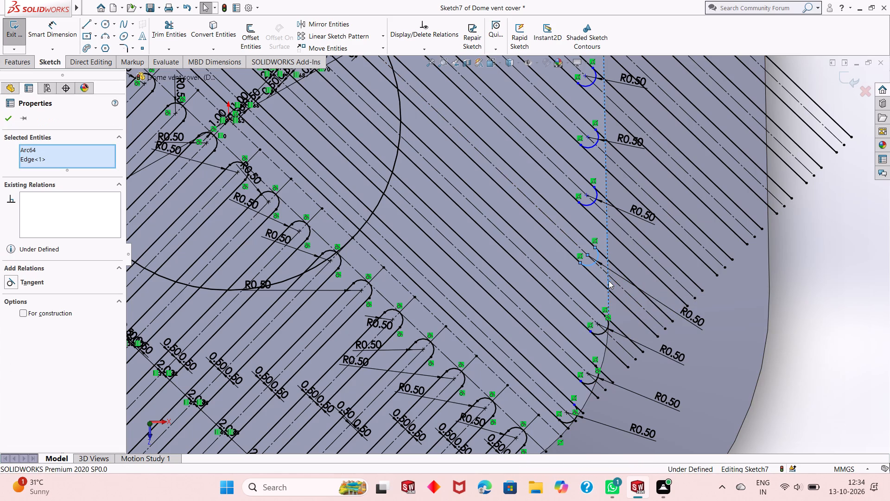
click(636, 243)
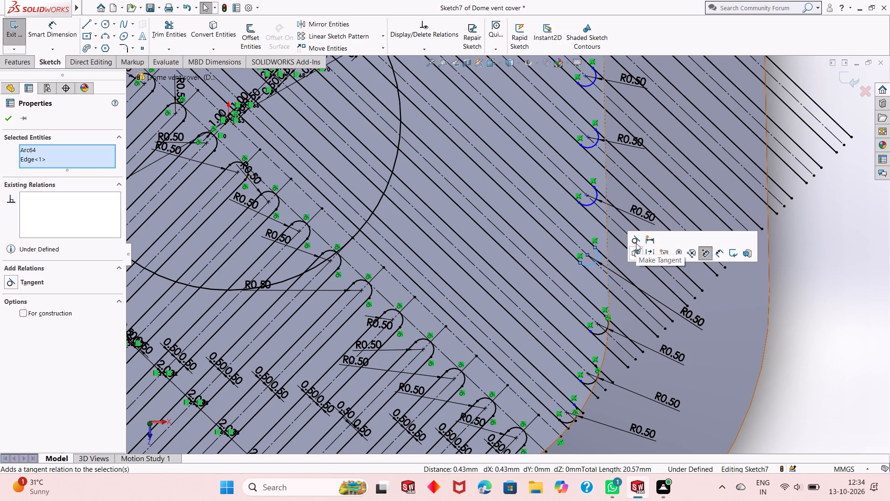
click(790, 264)
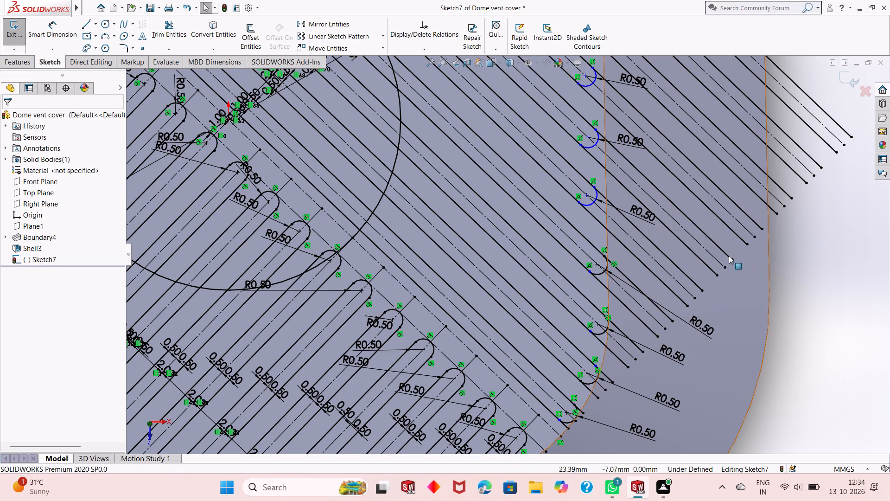
click(592, 206)
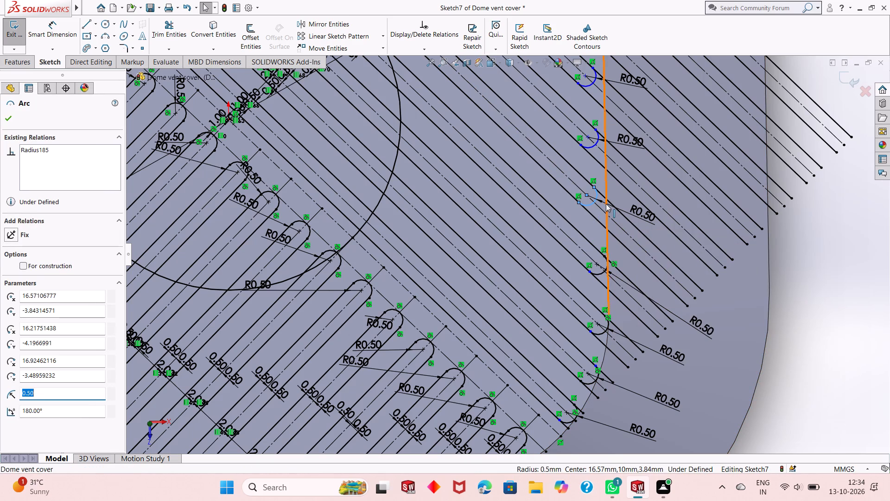
ctrl+click(606, 204)
click(628, 165)
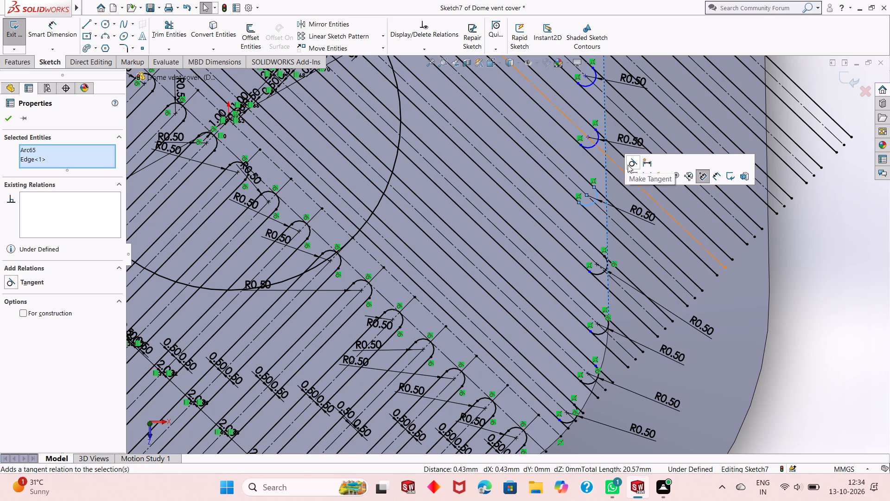
click(798, 264)
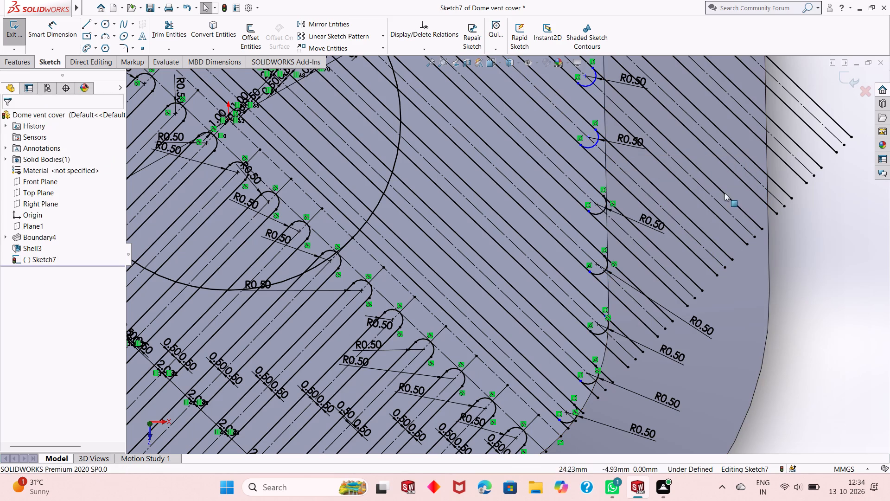
Make the sixth and seventh new end arcs from the bottom tangent to the straight inner boundary edge.
click(590, 150)
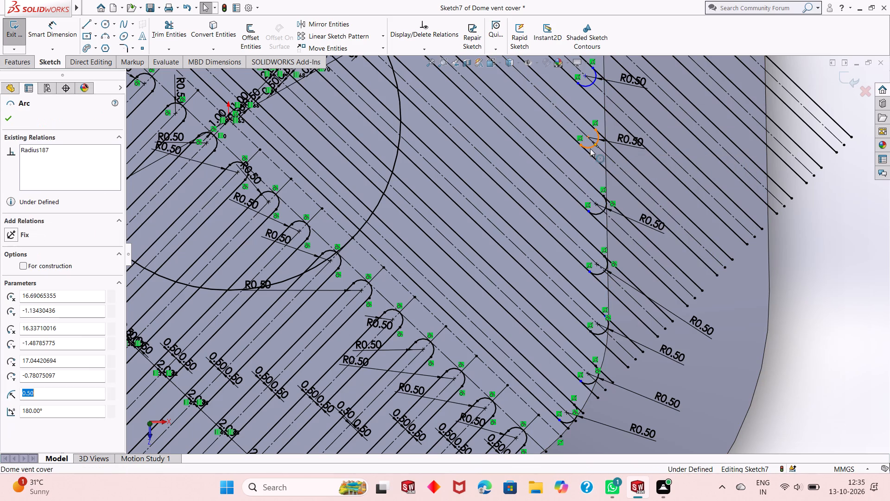
ctrl+click(604, 156)
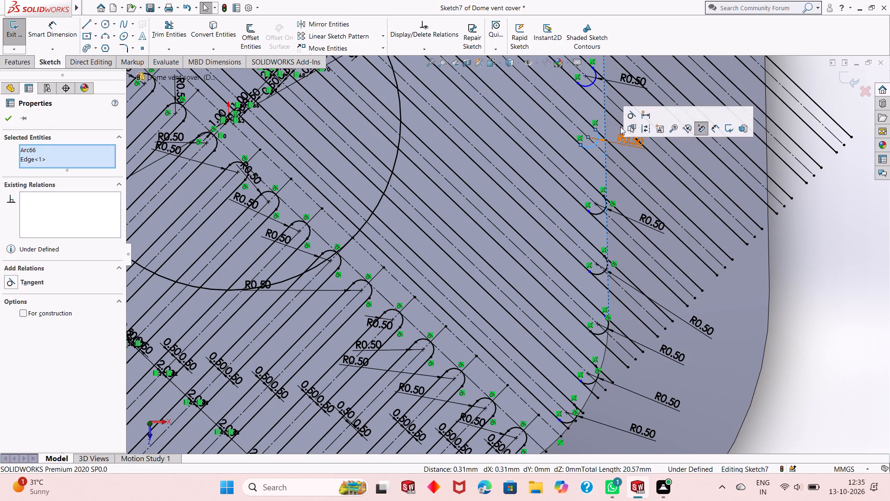
click(629, 114)
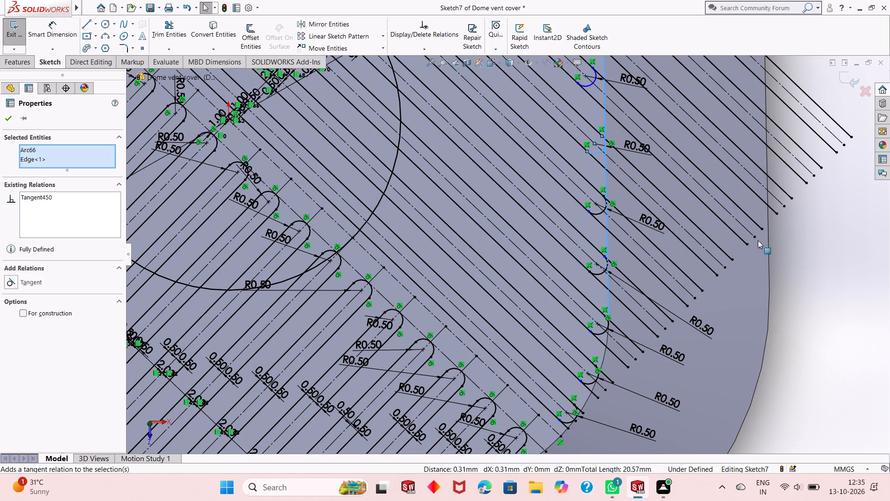
click(839, 270)
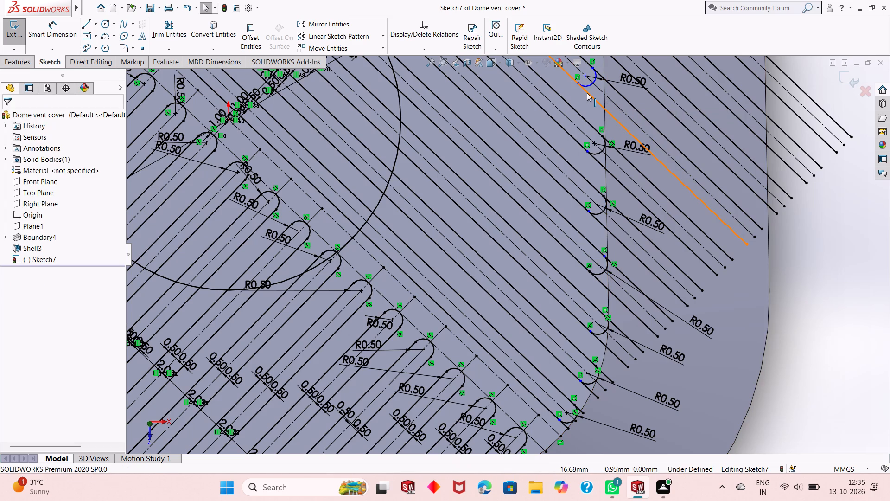
ctrl+click(589, 85)
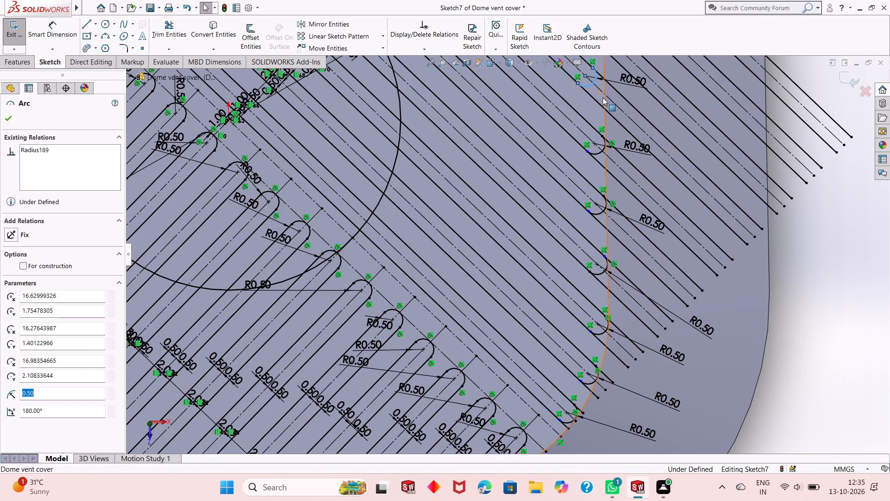
ctrl+click(604, 101)
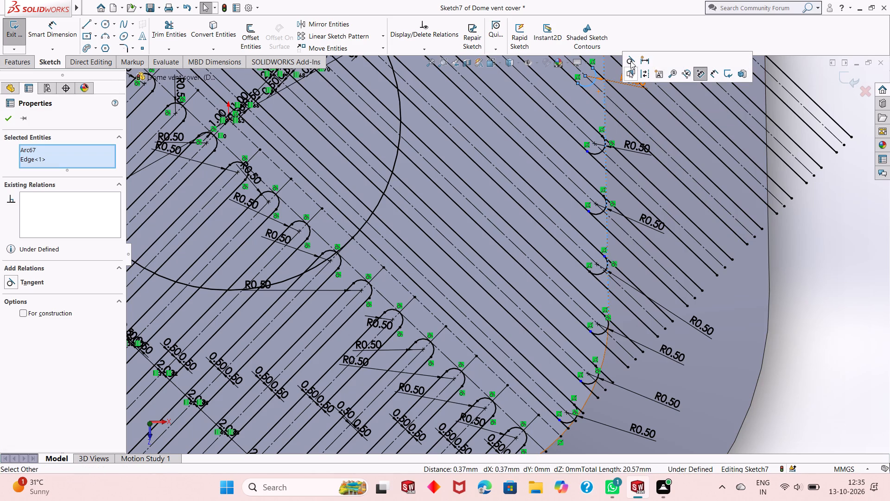
click(630, 61)
click(839, 268)
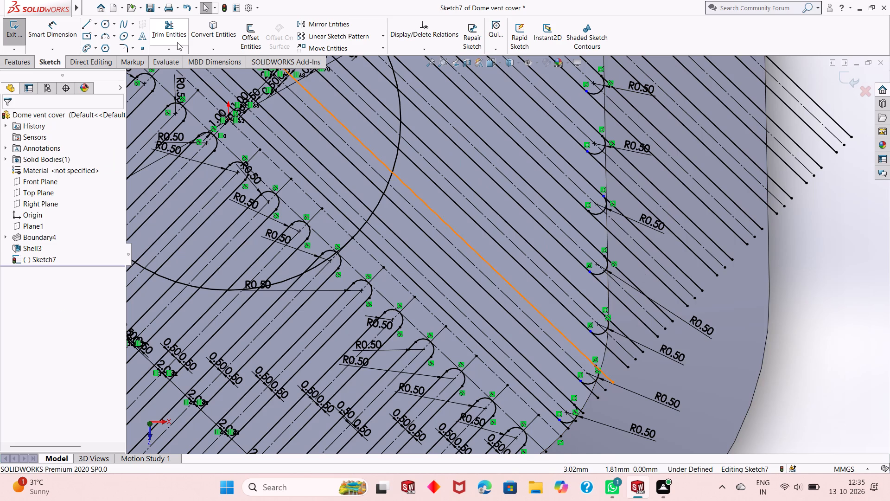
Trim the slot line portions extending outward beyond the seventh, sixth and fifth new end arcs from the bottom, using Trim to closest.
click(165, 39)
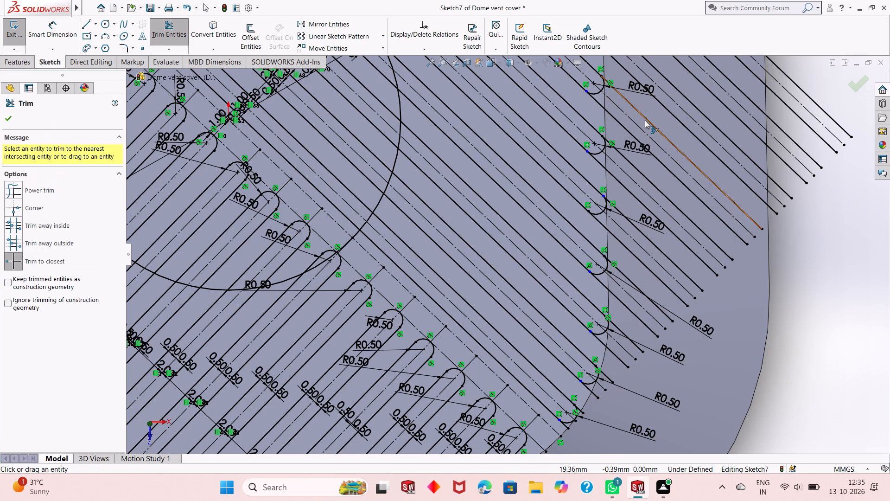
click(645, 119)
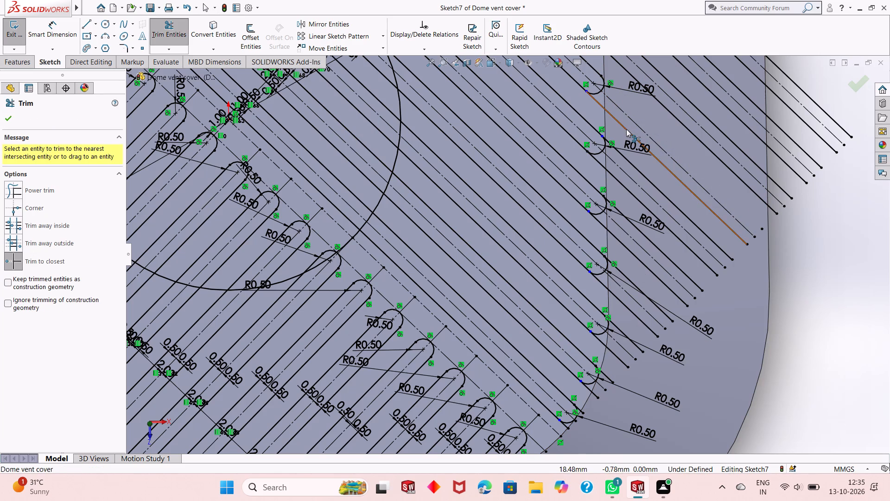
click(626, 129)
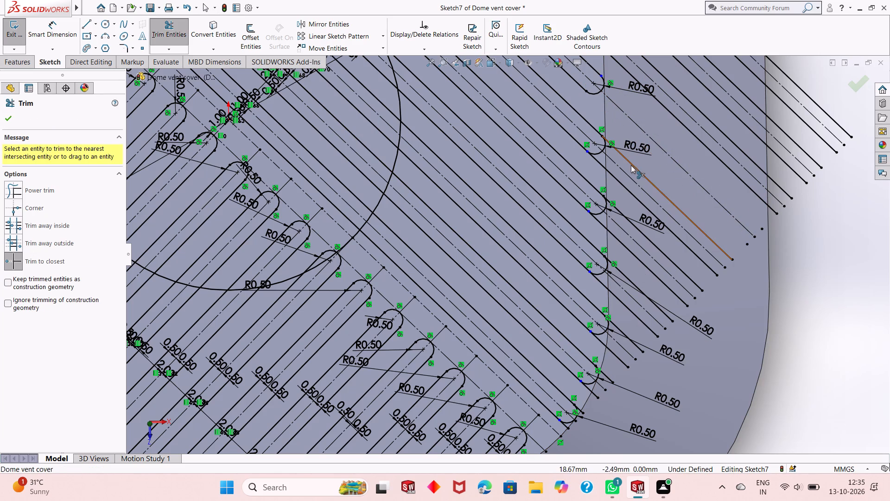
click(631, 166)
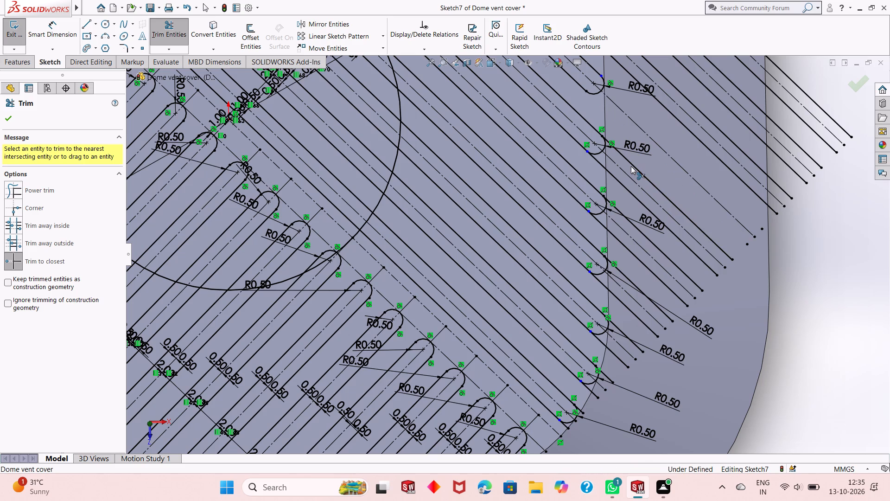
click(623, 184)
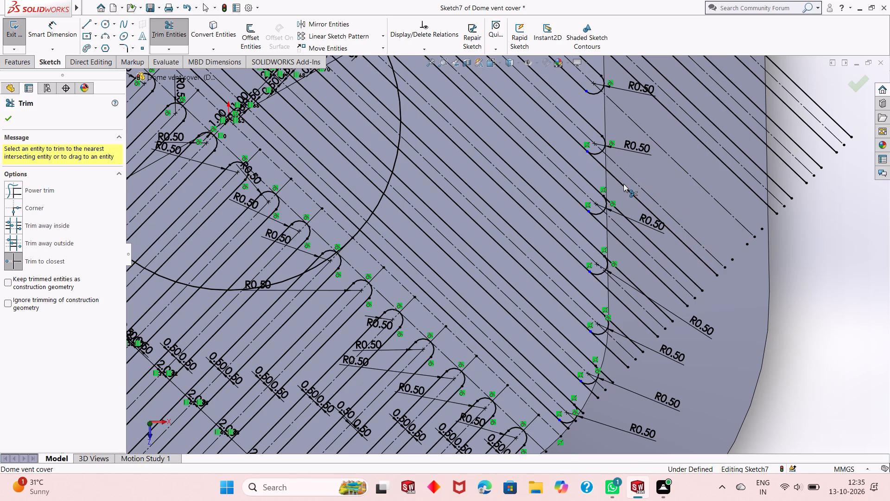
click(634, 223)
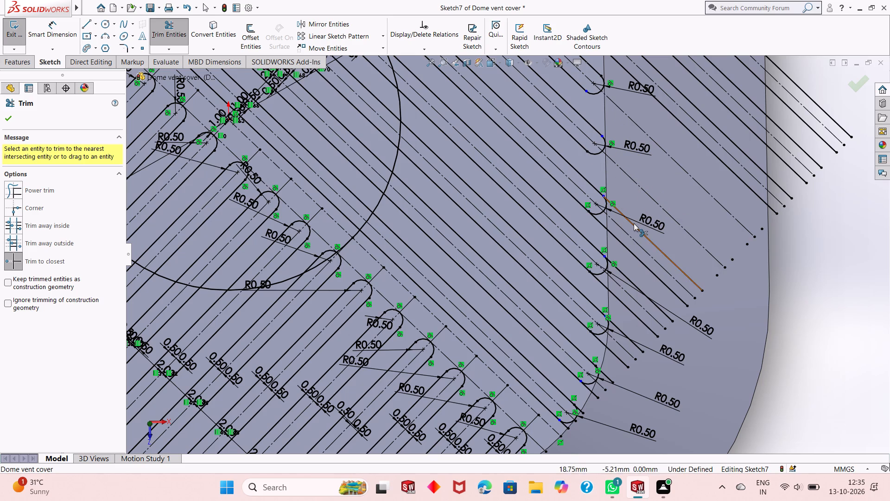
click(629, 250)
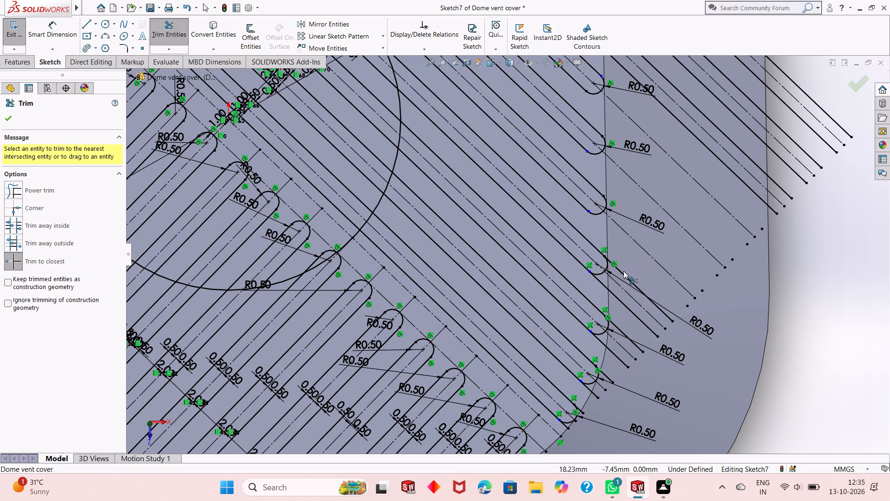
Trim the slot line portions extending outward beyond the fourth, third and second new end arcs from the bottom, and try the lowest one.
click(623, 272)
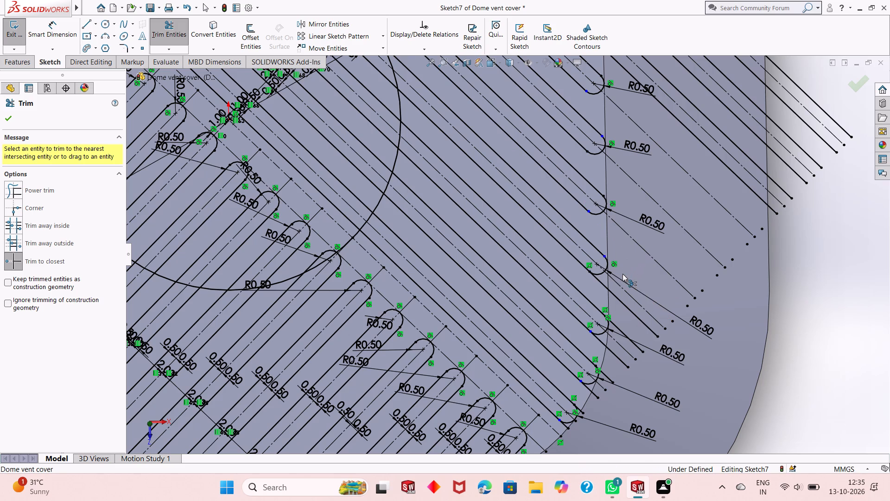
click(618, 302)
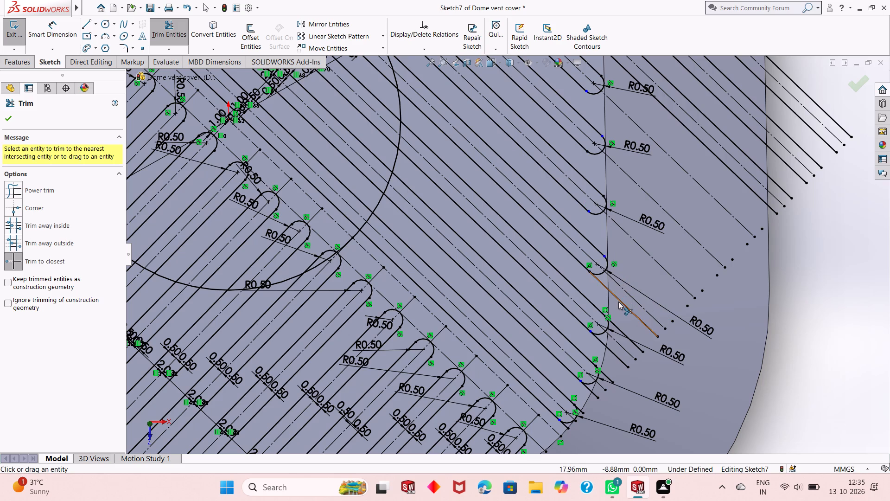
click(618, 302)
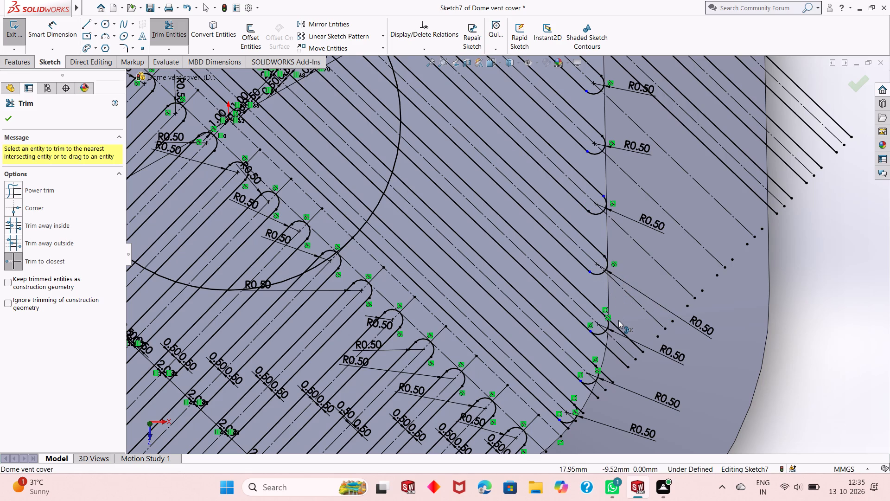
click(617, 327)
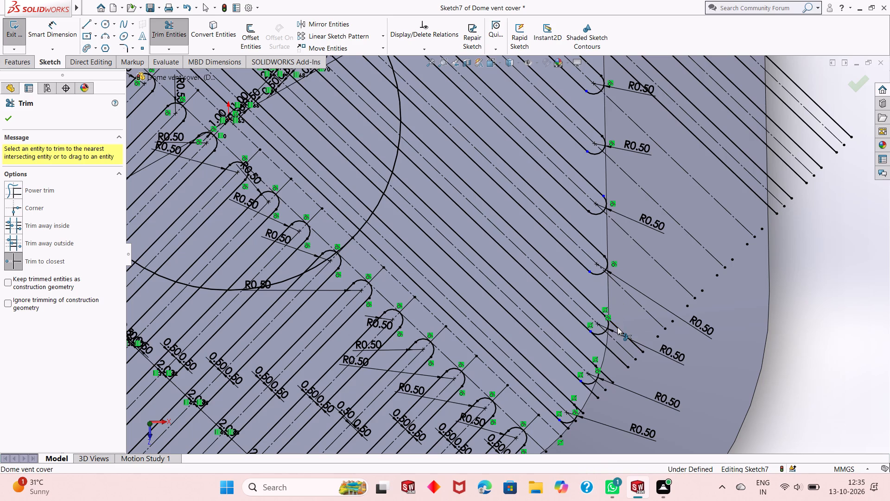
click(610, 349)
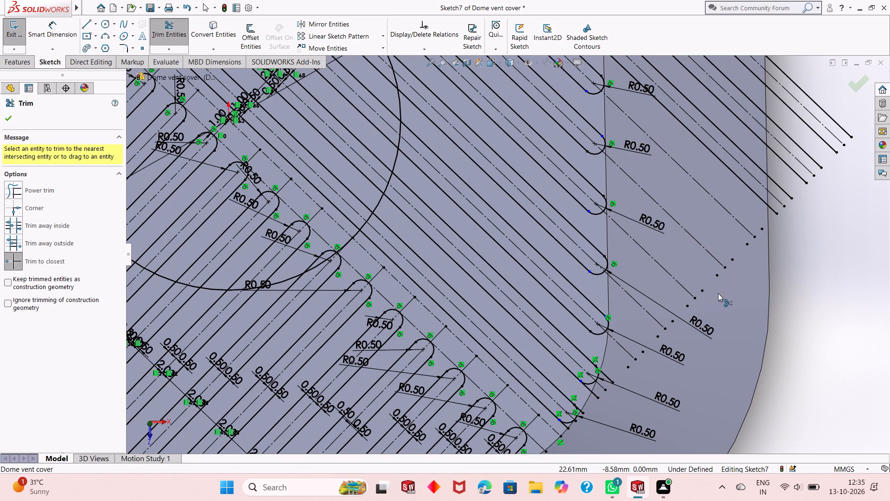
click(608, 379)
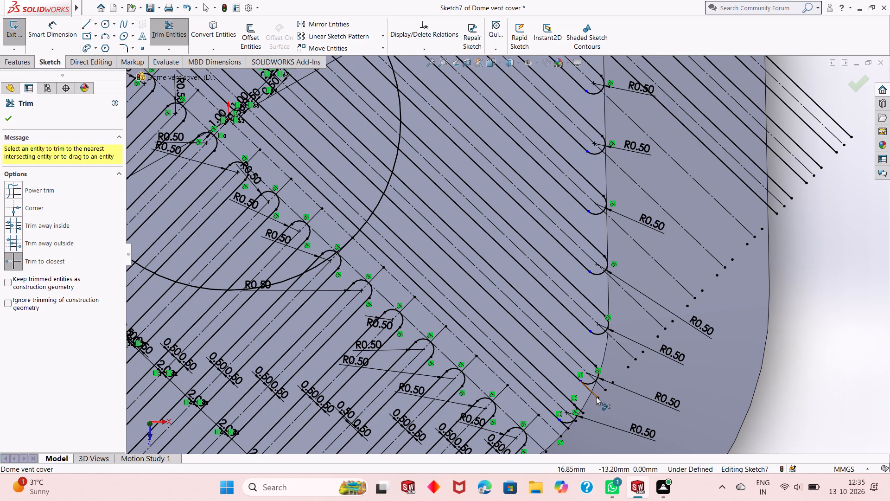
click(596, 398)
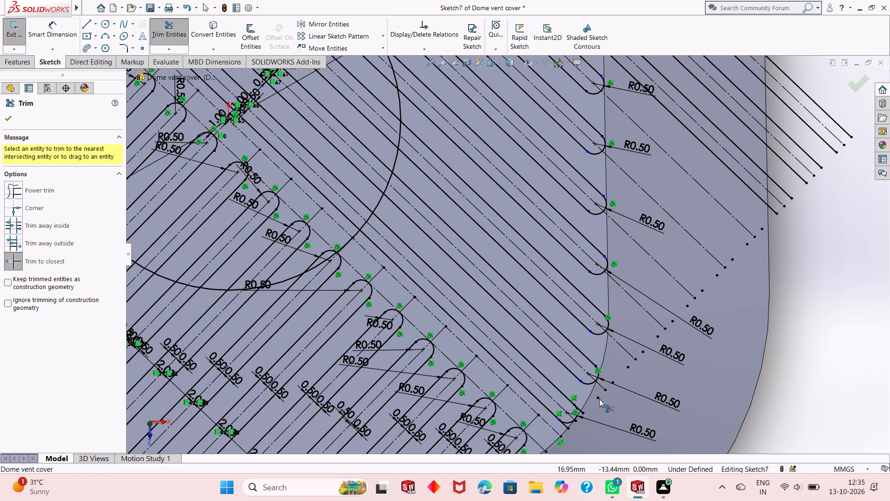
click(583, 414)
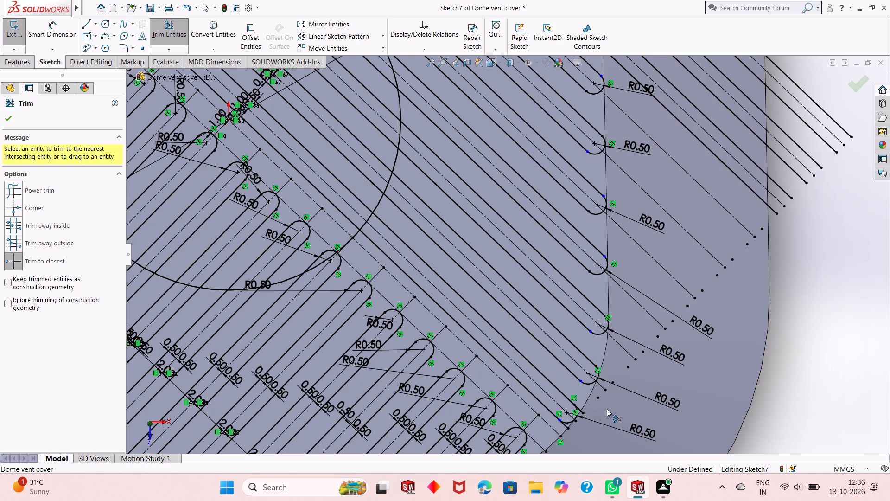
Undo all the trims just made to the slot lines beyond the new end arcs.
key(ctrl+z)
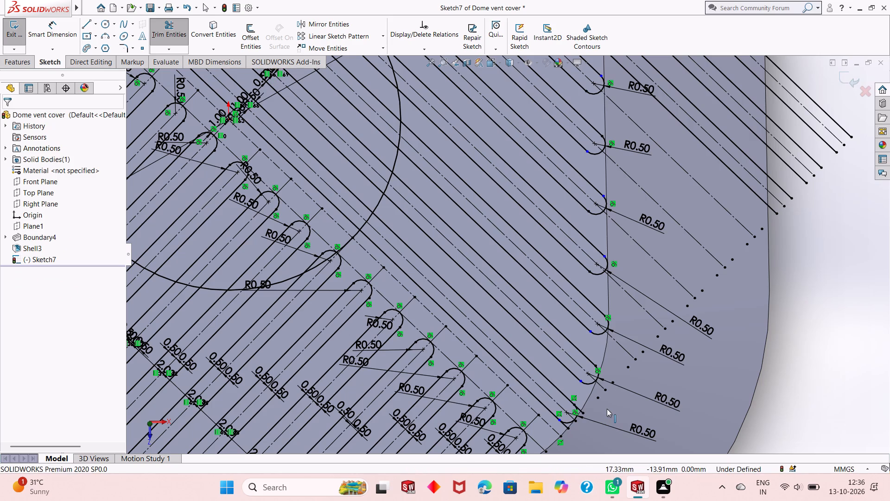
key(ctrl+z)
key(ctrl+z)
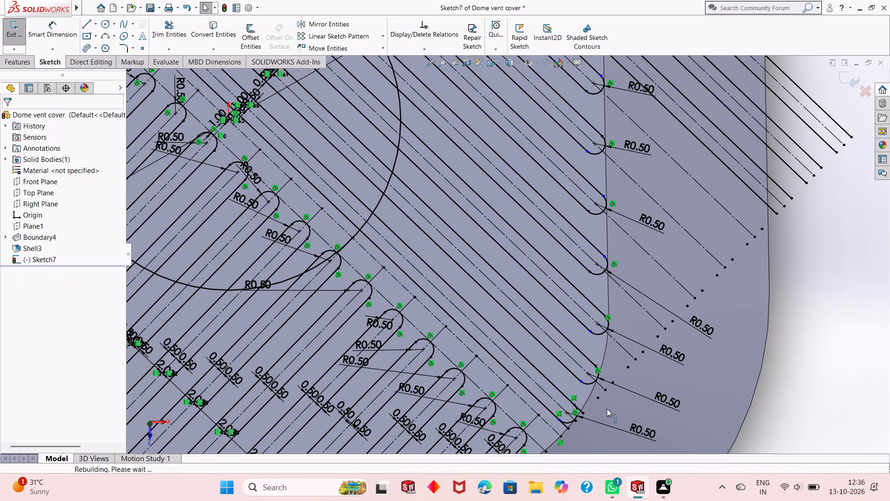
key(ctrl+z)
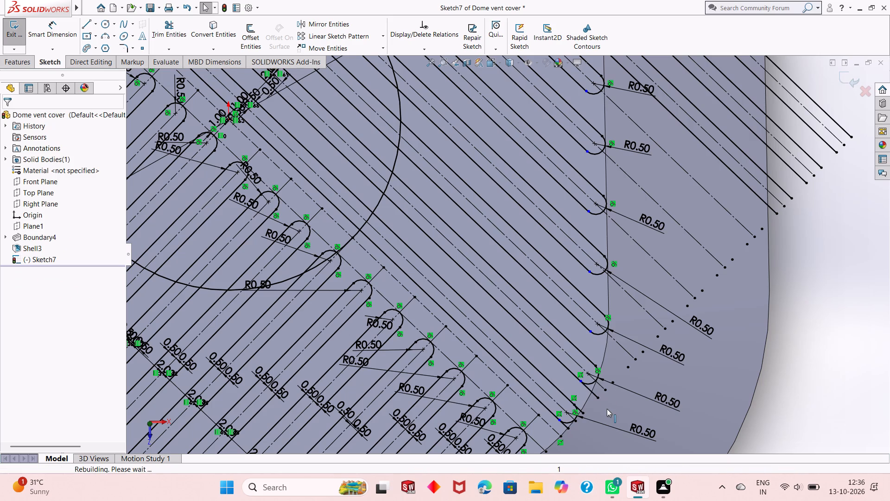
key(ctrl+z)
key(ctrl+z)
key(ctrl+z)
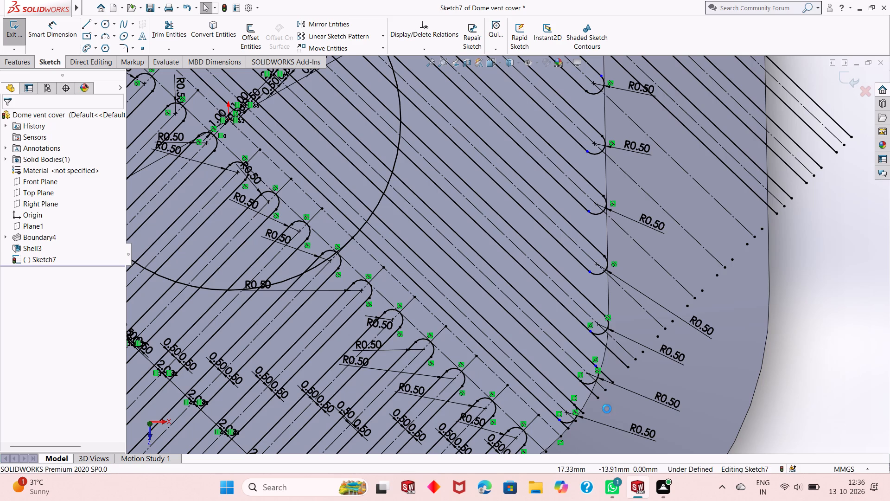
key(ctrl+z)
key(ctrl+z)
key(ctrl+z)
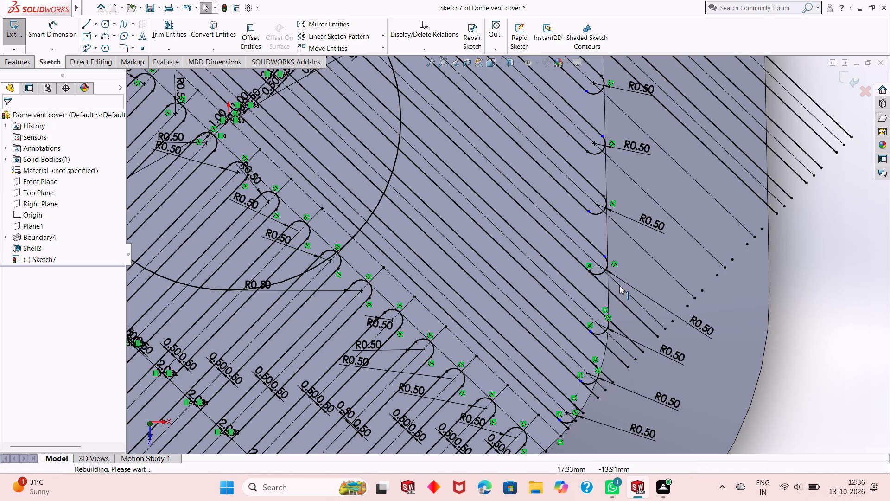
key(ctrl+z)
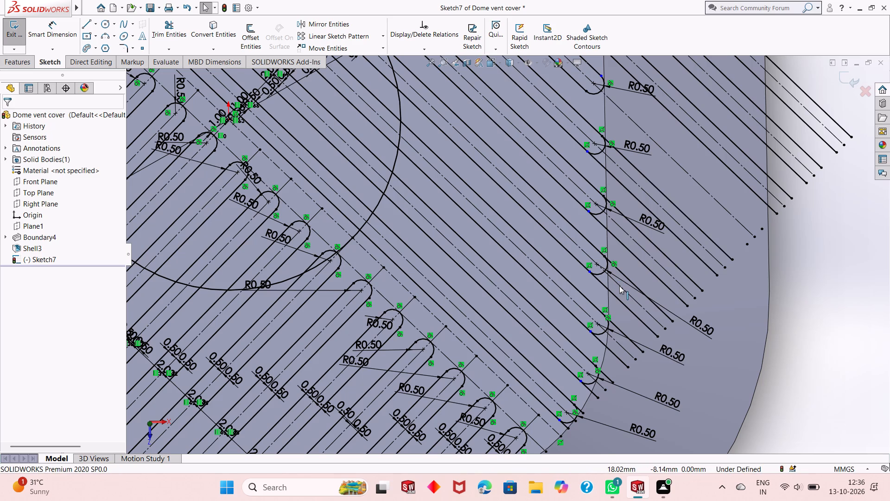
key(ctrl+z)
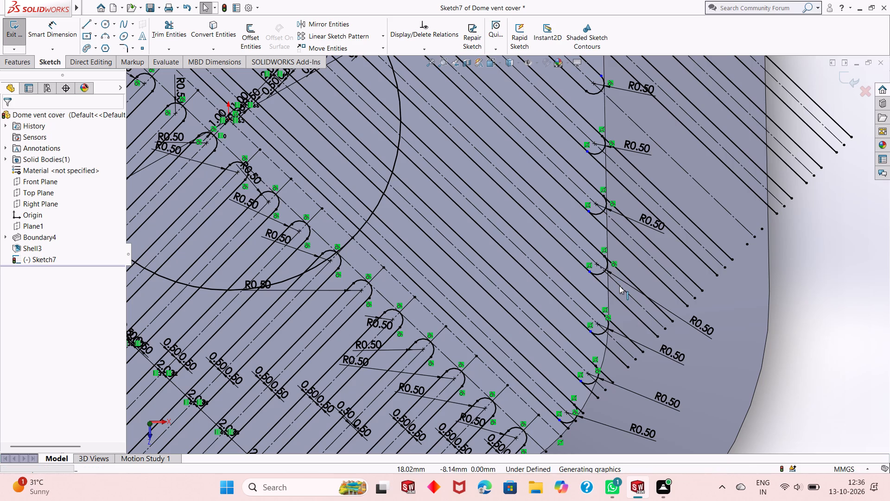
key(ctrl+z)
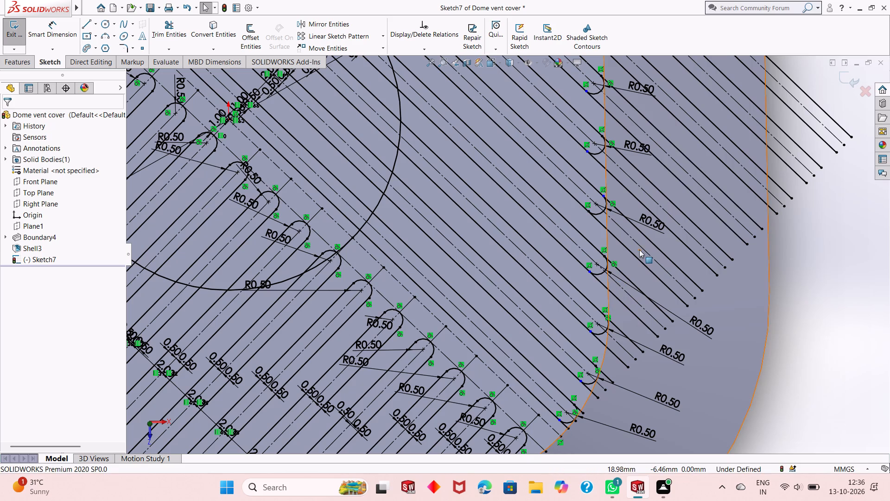
Trim both slot lines at their outer endpoints back to the seventh, sixth and fifth new end arcs from the bottom.
click(152, 31)
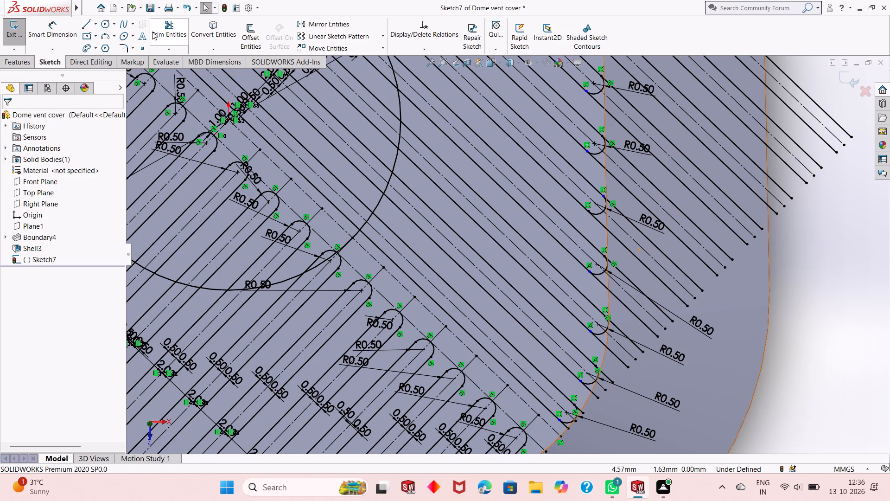
click(762, 229)
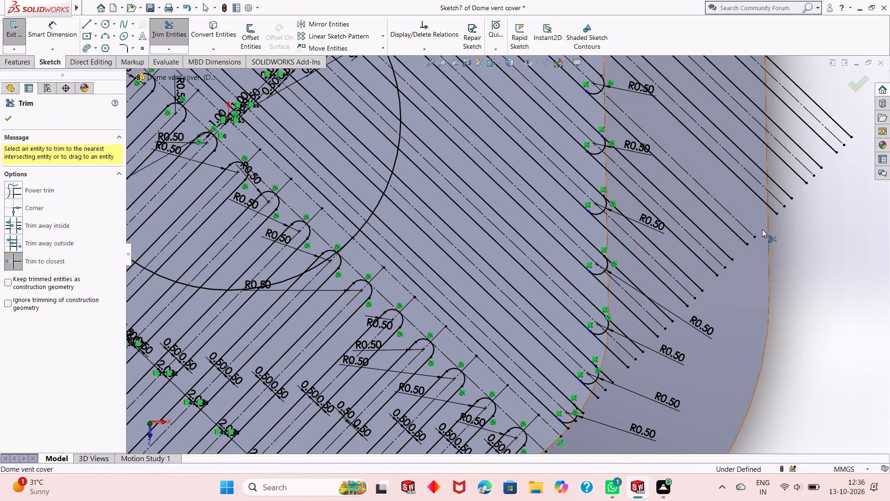
click(747, 243)
click(731, 261)
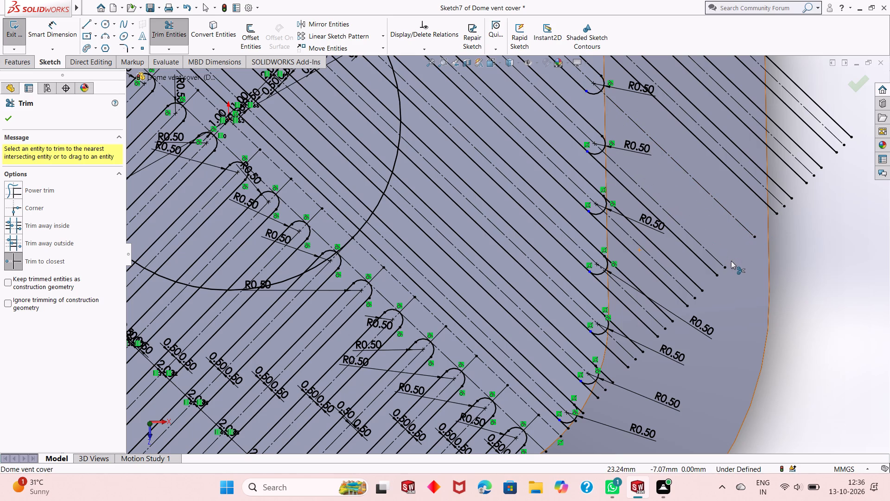
click(716, 276)
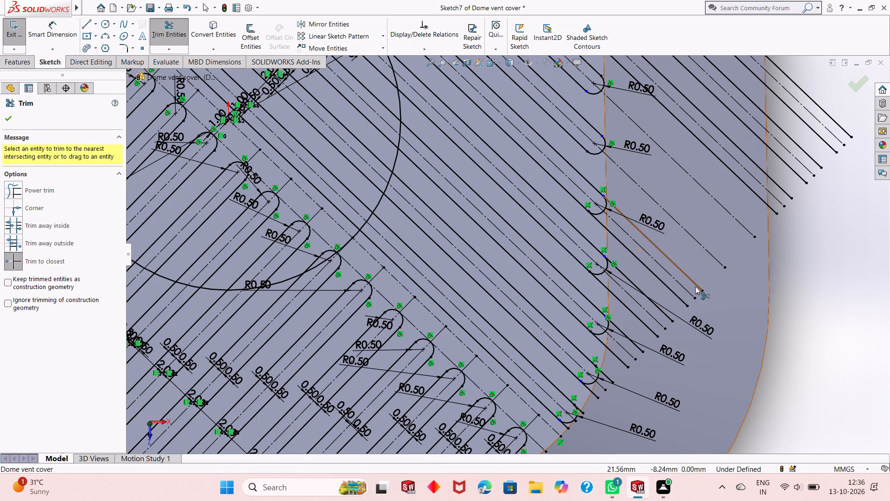
click(702, 290)
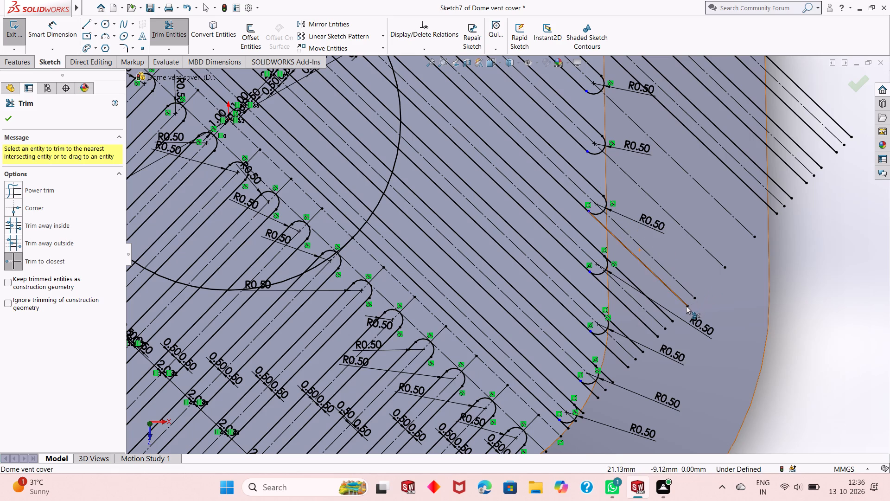
click(686, 306)
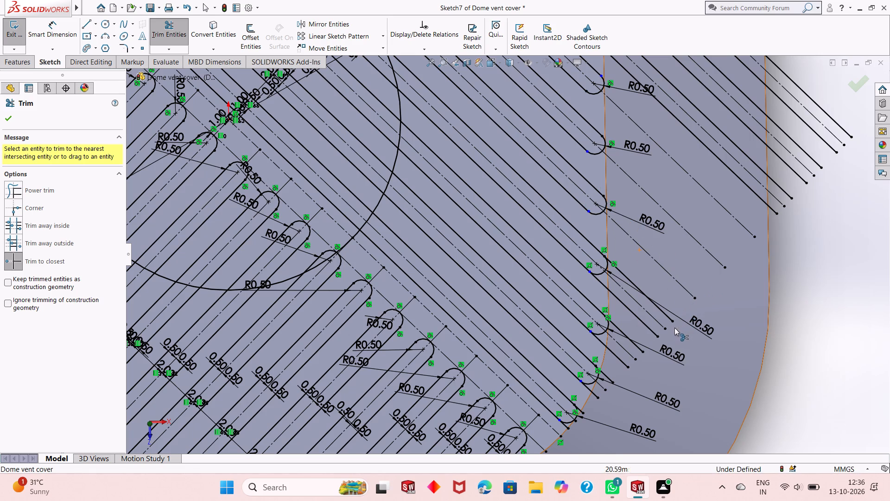
Trim both slot lines at their outer endpoints back to the fourth, third, second and lowest new end arcs from the bottom.
click(672, 321)
click(656, 337)
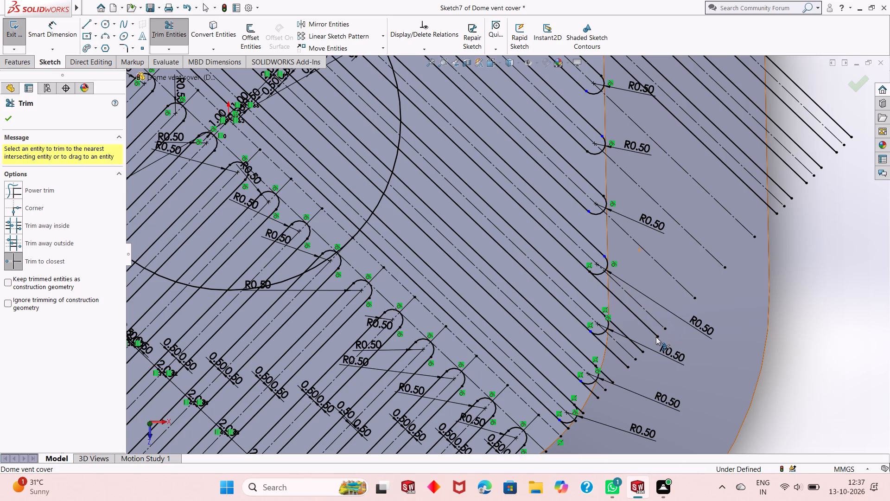
click(642, 353)
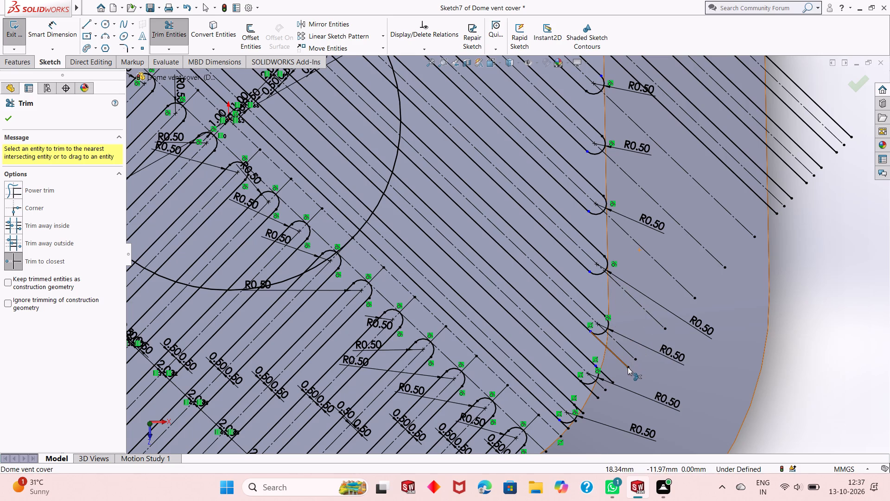
click(628, 368)
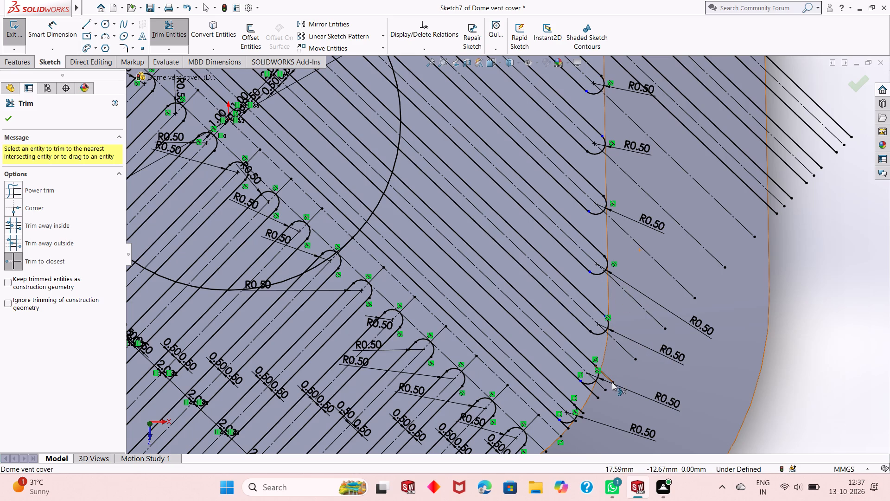
click(611, 381)
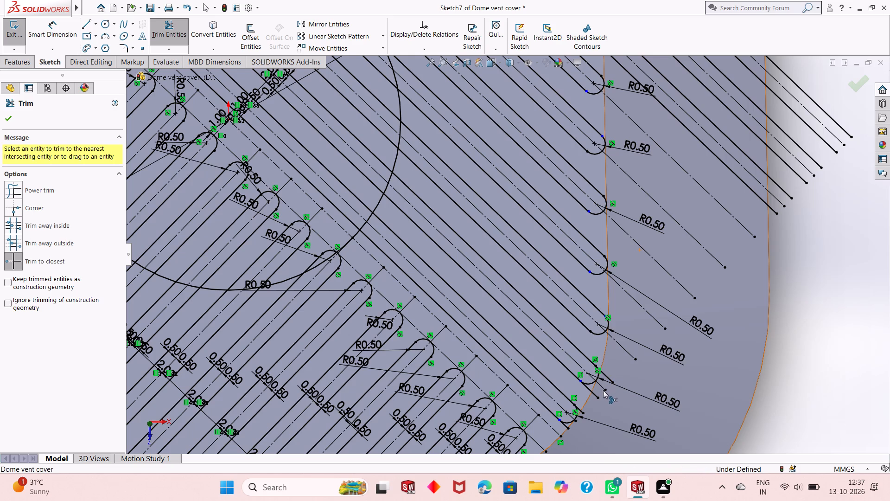
click(598, 397)
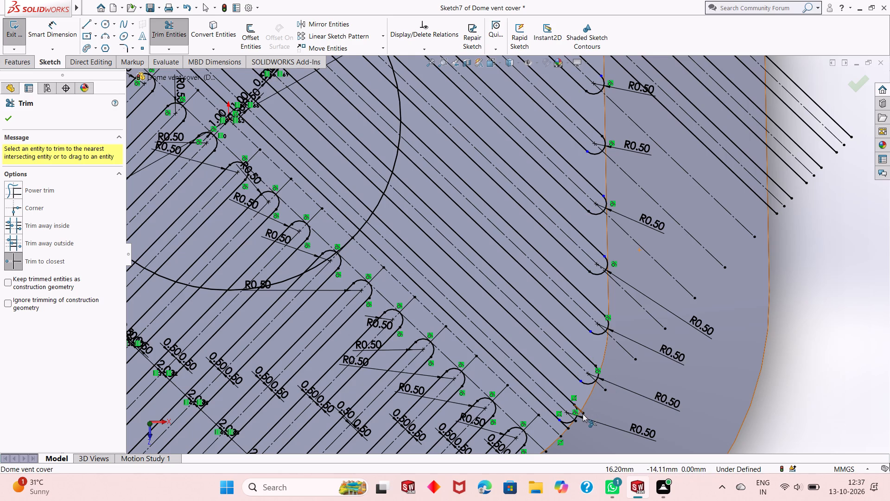
click(583, 414)
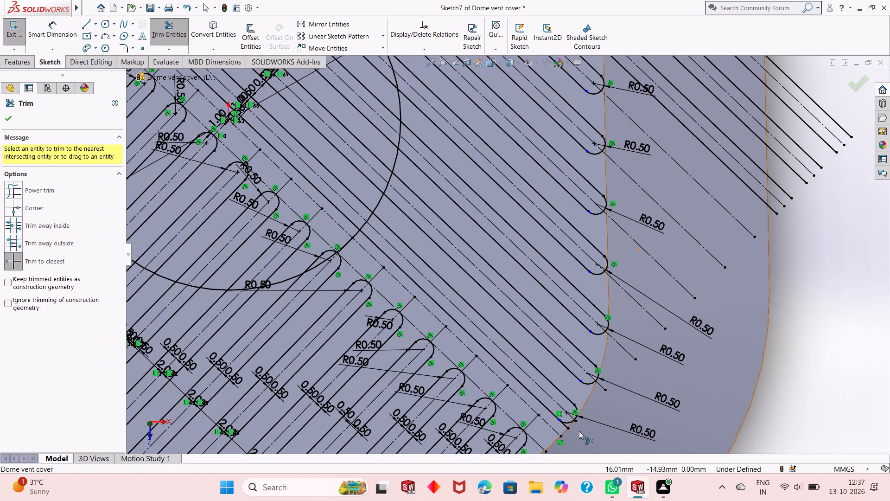
click(568, 429)
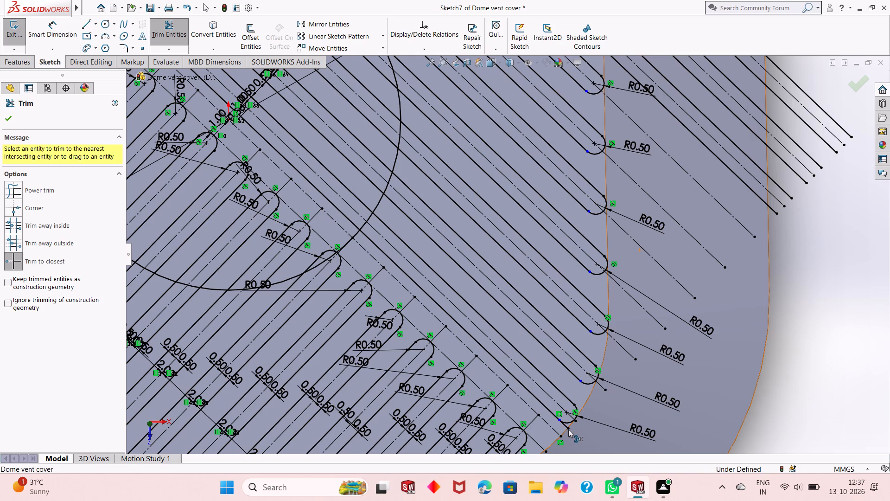
right_click(805, 259)
click(760, 290)
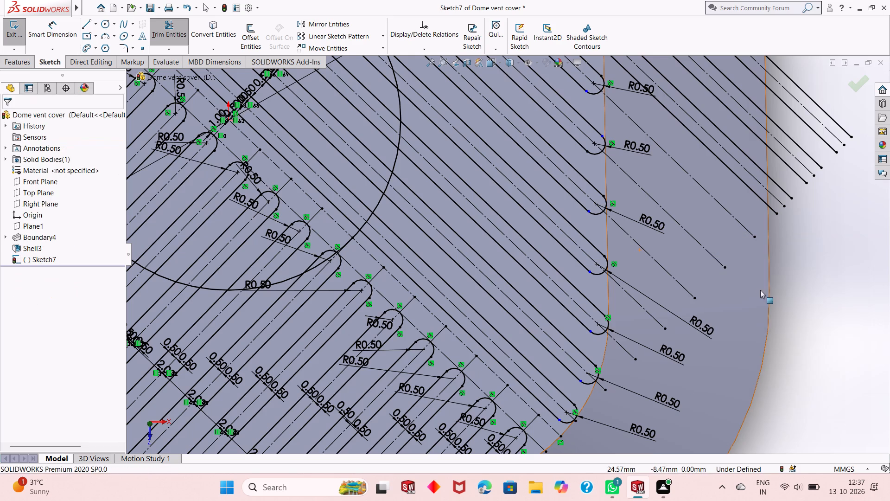
Add a tangent relation between each of the lowest three new end arcs and its adjoining slot line that lacks one.
click(563, 423)
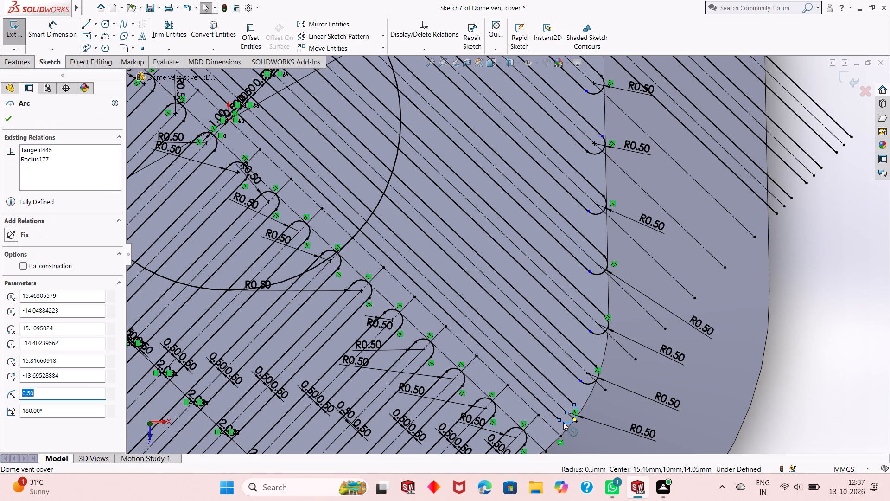
ctrl+click(549, 411)
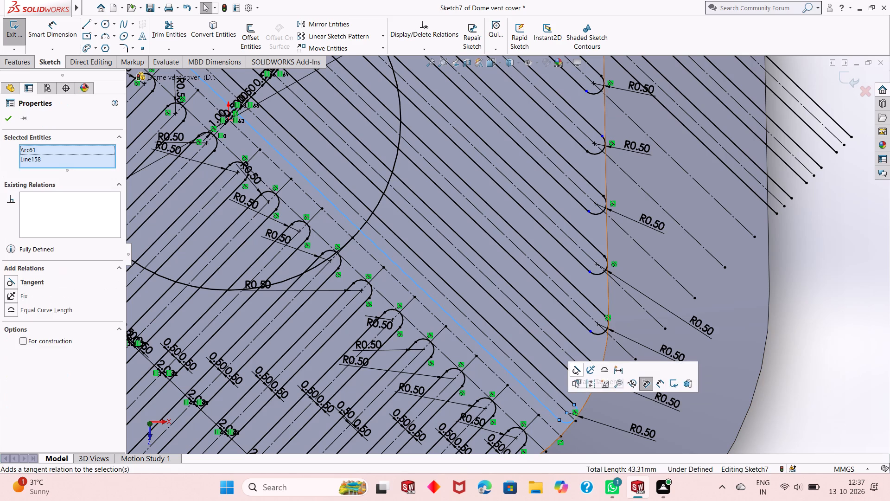
click(574, 366)
click(823, 316)
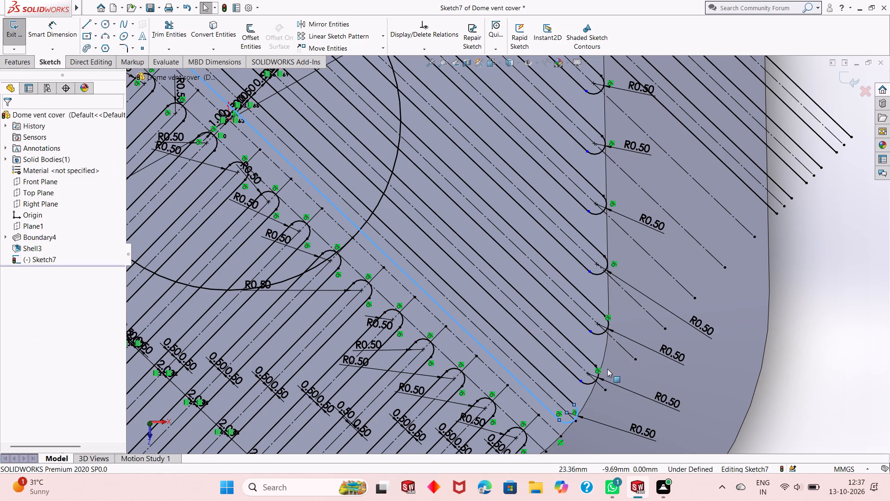
click(585, 382)
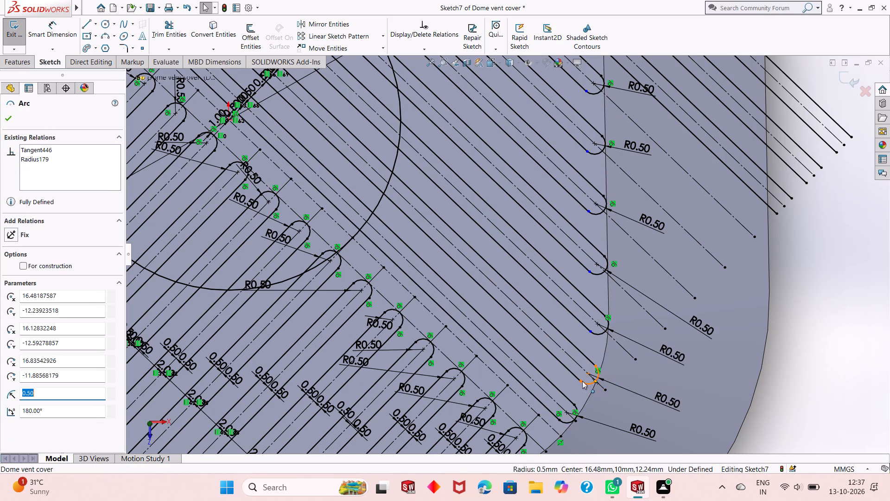
ctrl+click(573, 375)
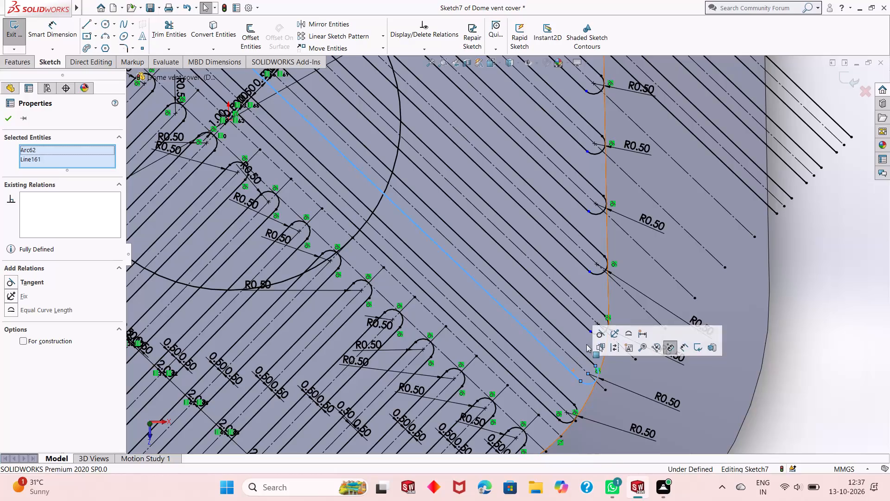
click(598, 333)
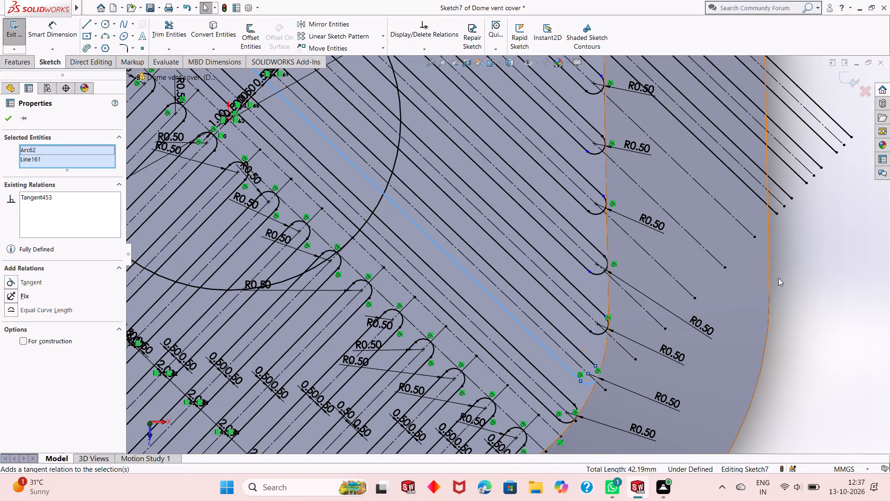
click(809, 277)
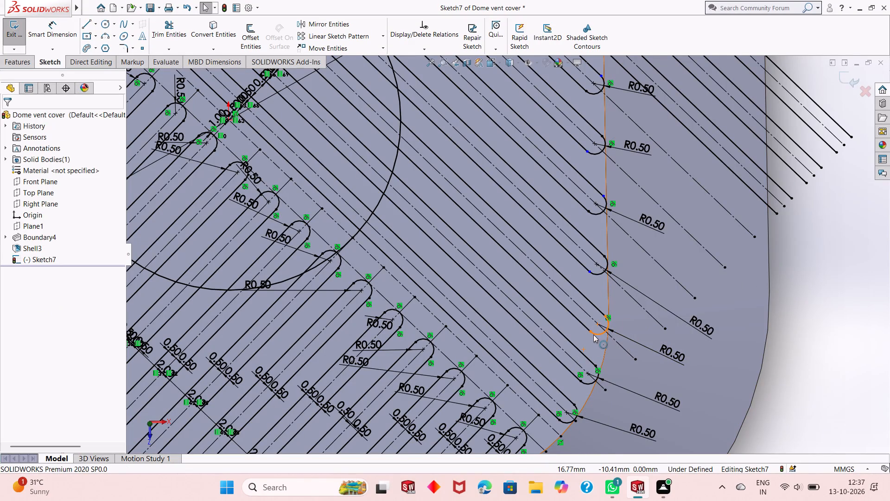
click(593, 335)
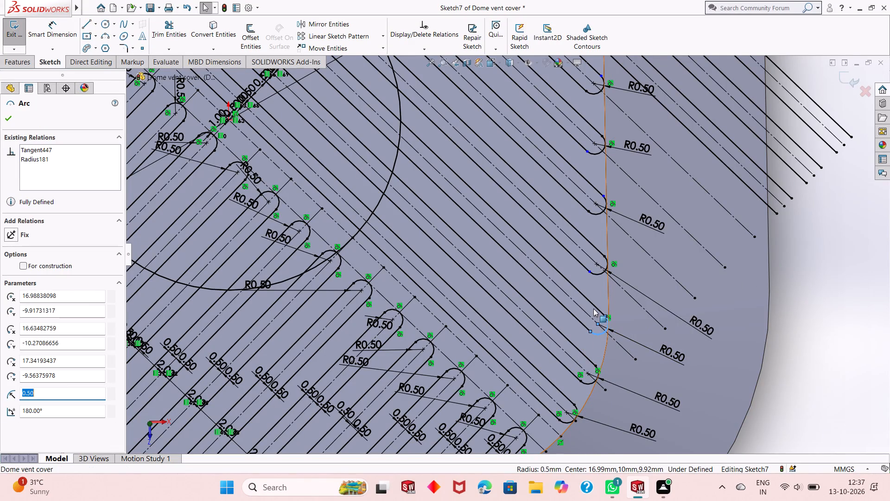
ctrl+click(593, 306)
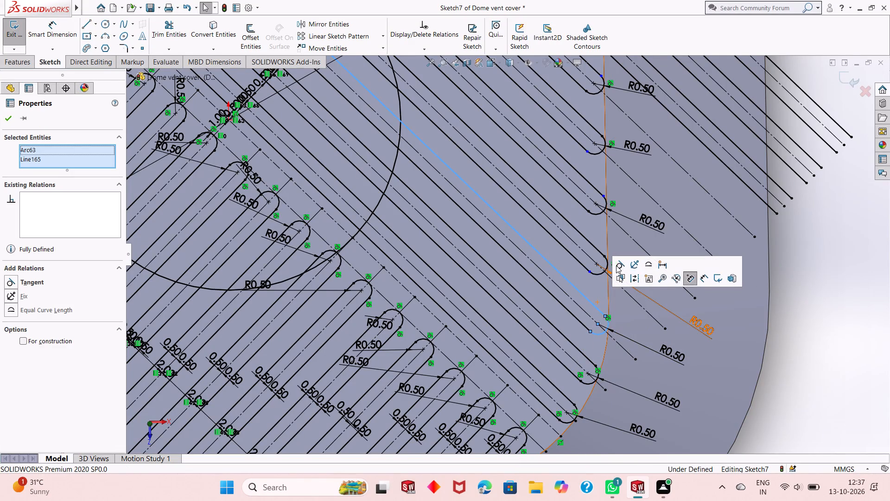
click(618, 265)
click(804, 283)
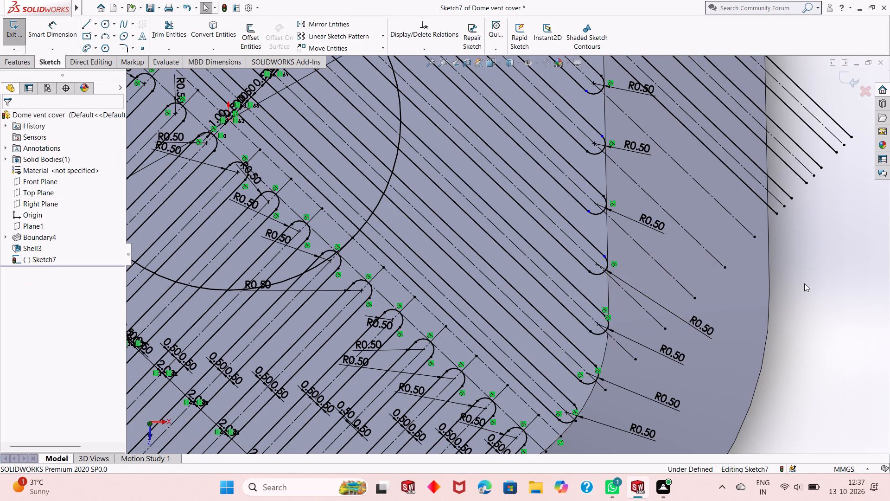
Make the fourth and fifth new end arcs from the bottom tangent to their adjoining slot lines that lack the relation.
click(595, 273)
ctrl+click(589, 244)
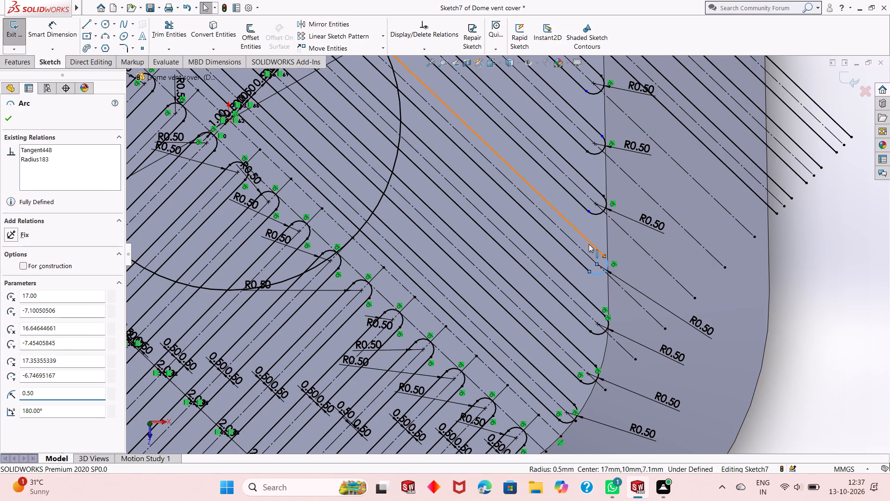
click(619, 202)
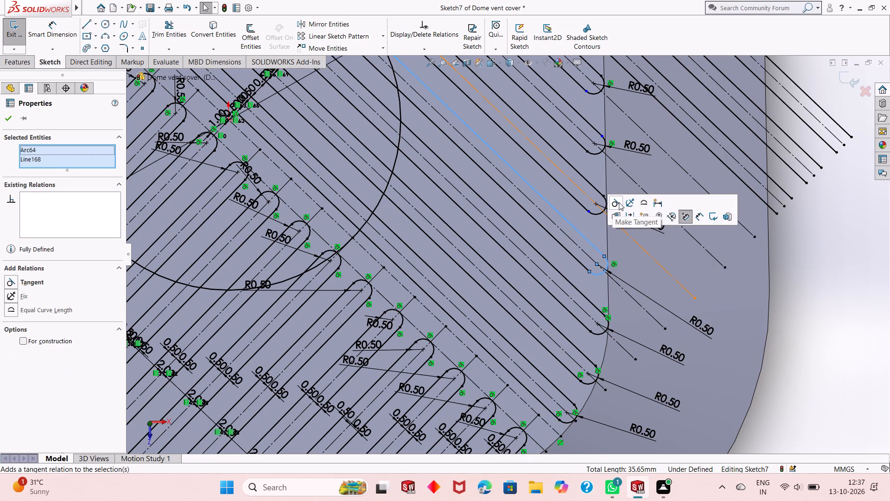
click(815, 259)
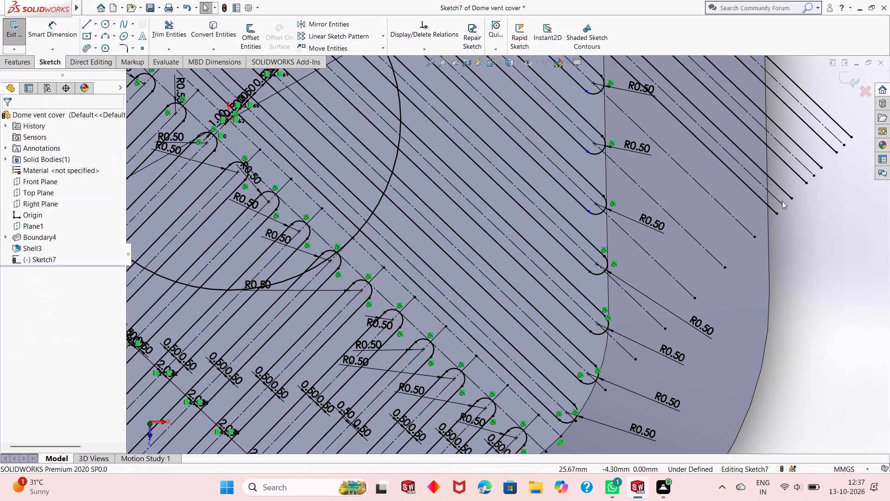
click(595, 216)
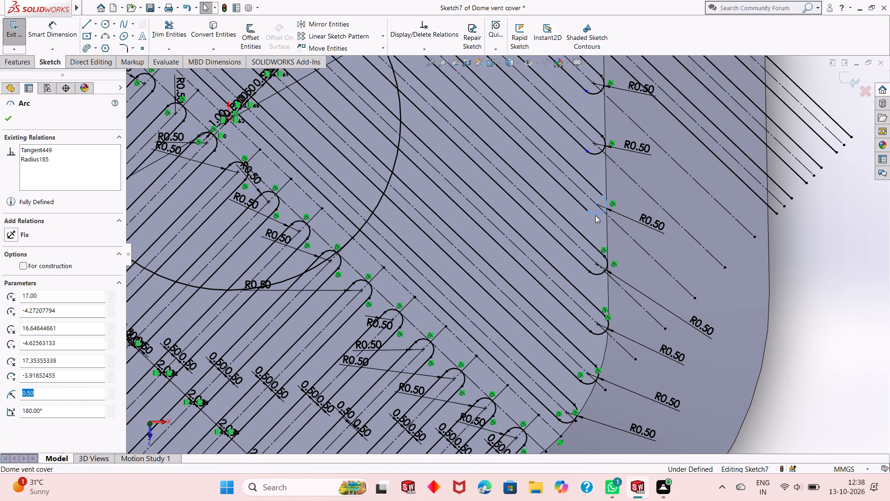
ctrl+click(578, 204)
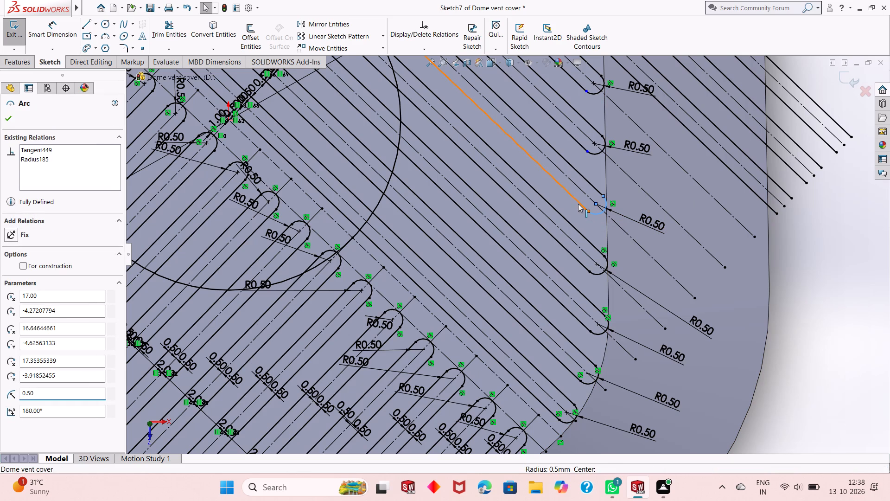
click(600, 160)
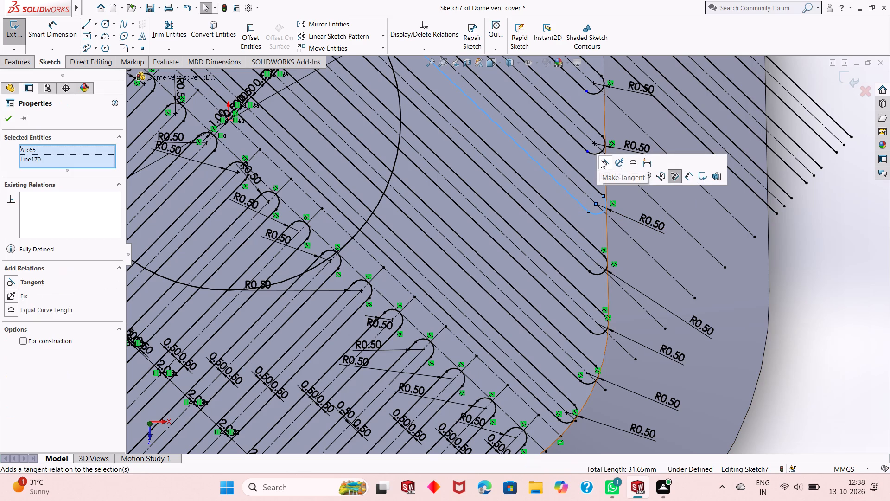
click(812, 288)
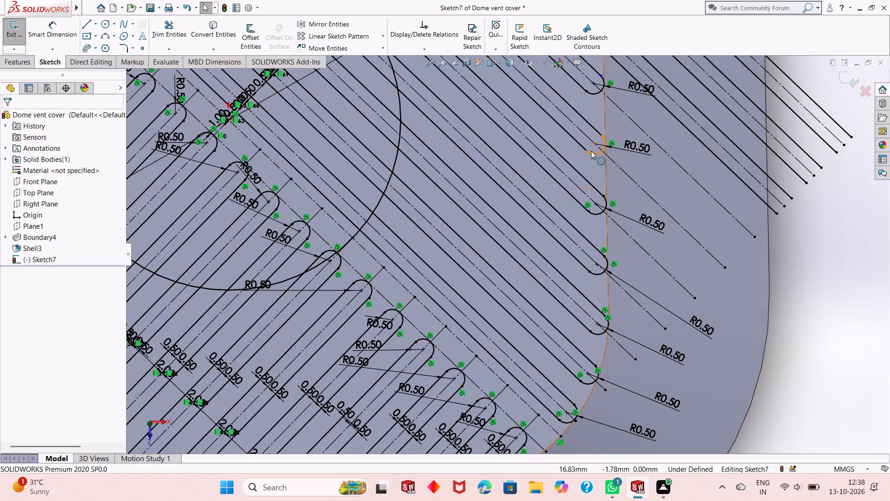
Make the sixth and seventh new end arcs from the bottom tangent to their lower adjoining slot lines.
click(592, 153)
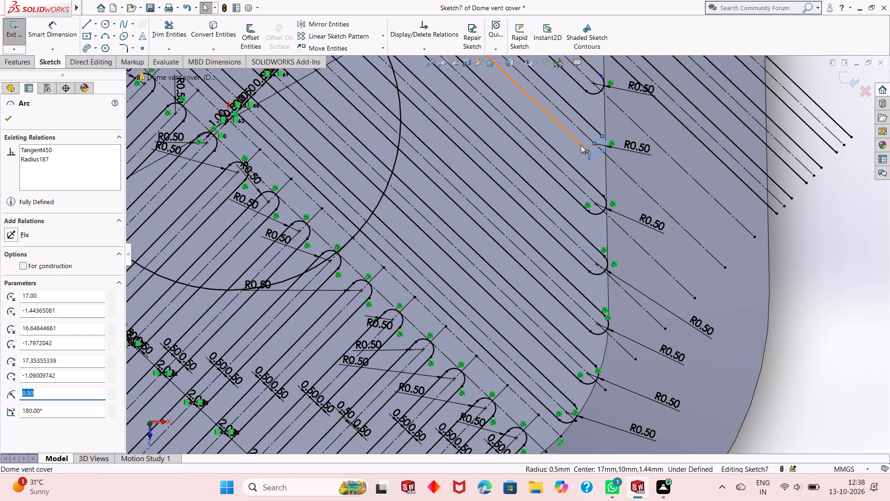
ctrl+click(580, 145)
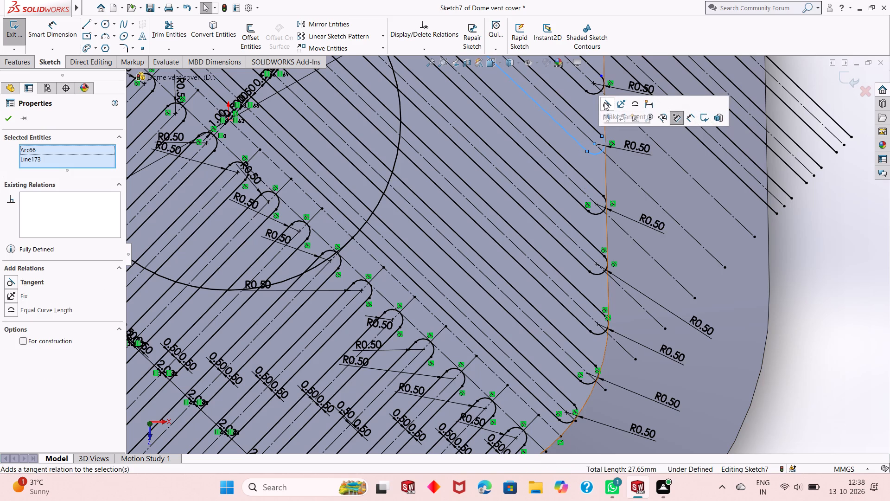
click(605, 102)
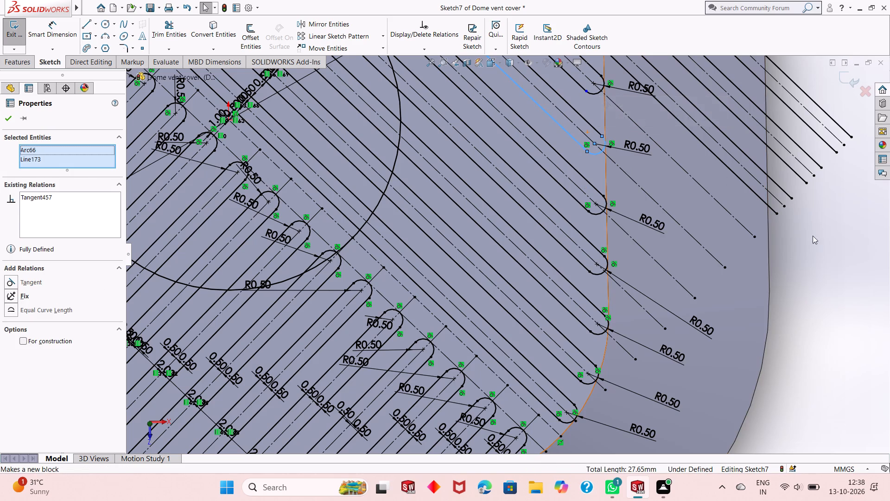
click(817, 239)
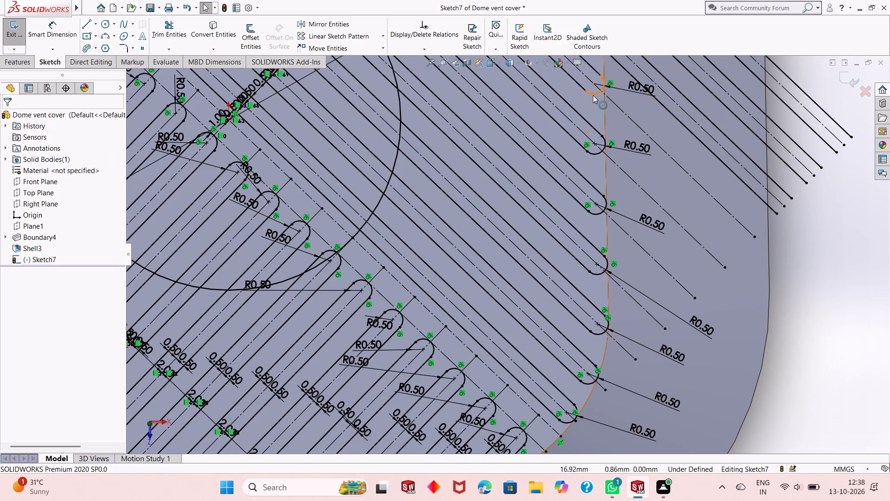
click(593, 95)
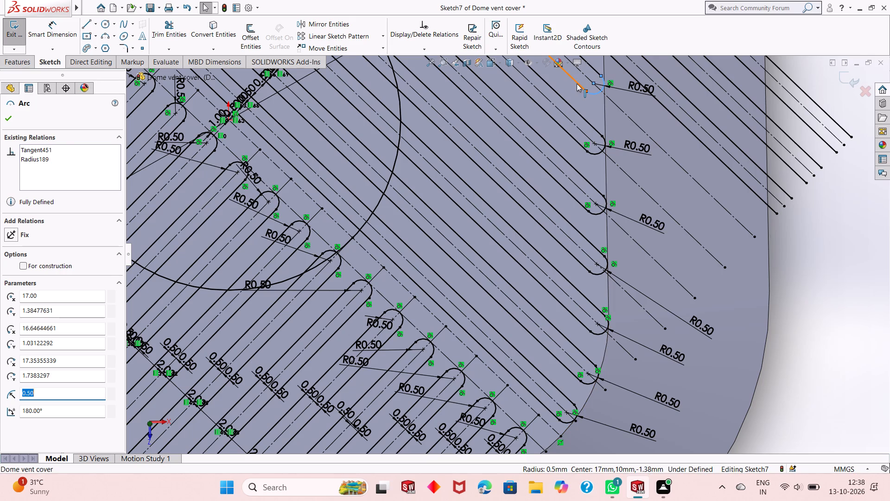
ctrl+click(577, 83)
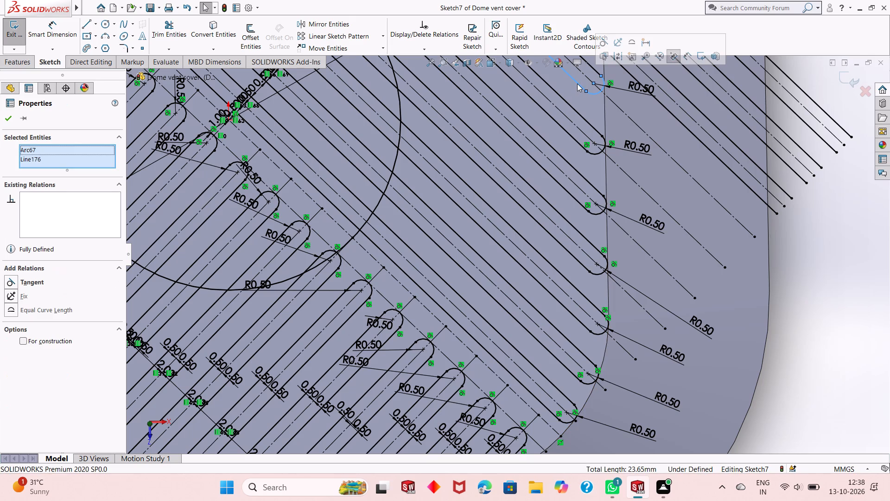
click(602, 40)
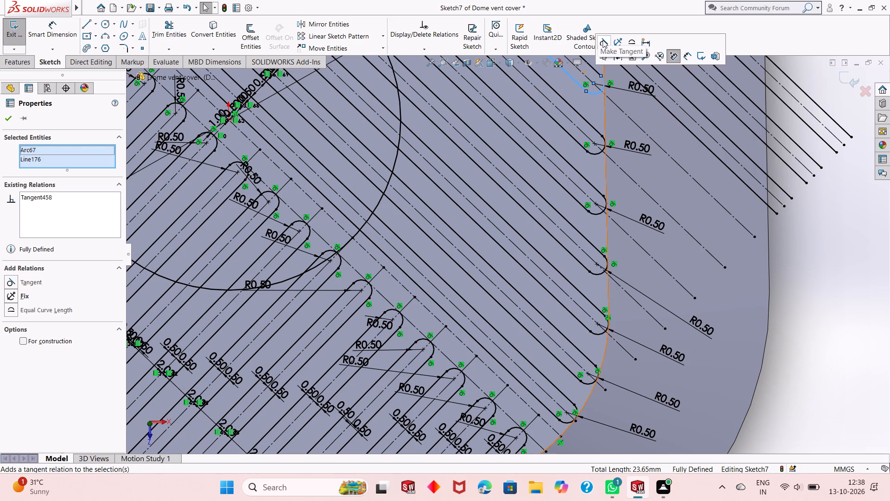
key(Escape)
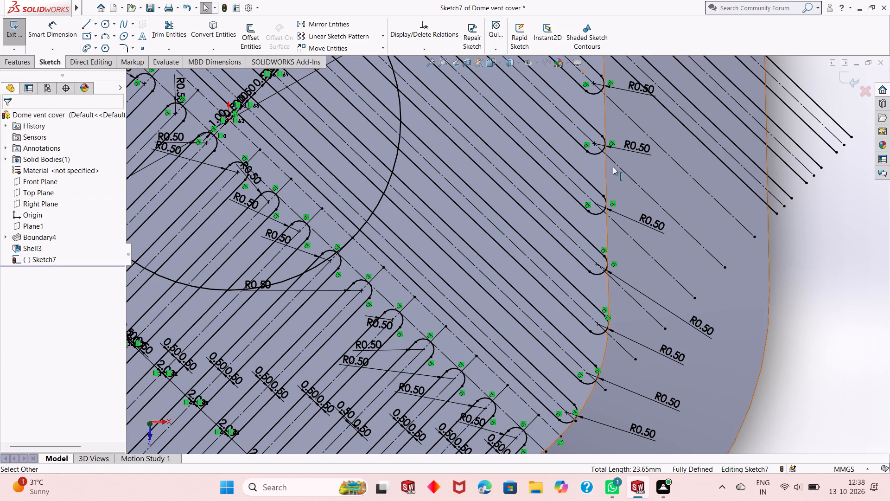
scroll(571, 329, up, 2)
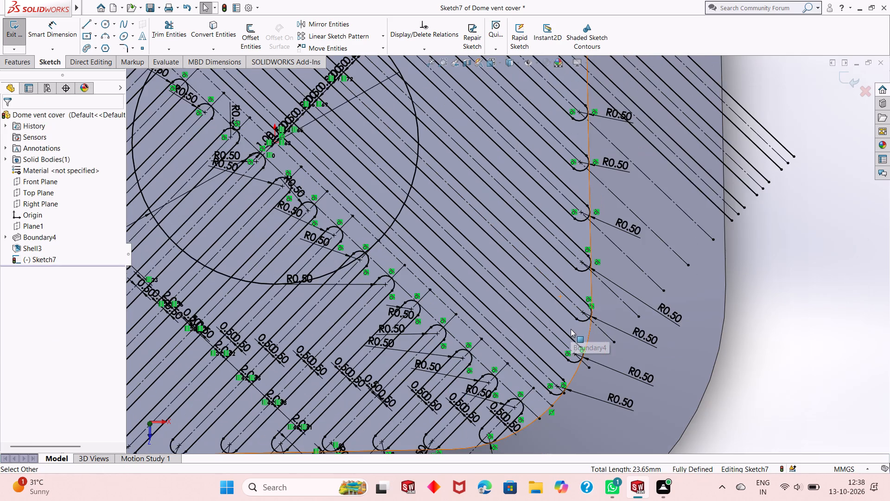
Draw a three-point end arc of 0.5 mm radius across the slot just above the finished end arcs along the straight vent edge.
scroll(571, 329, up, 3)
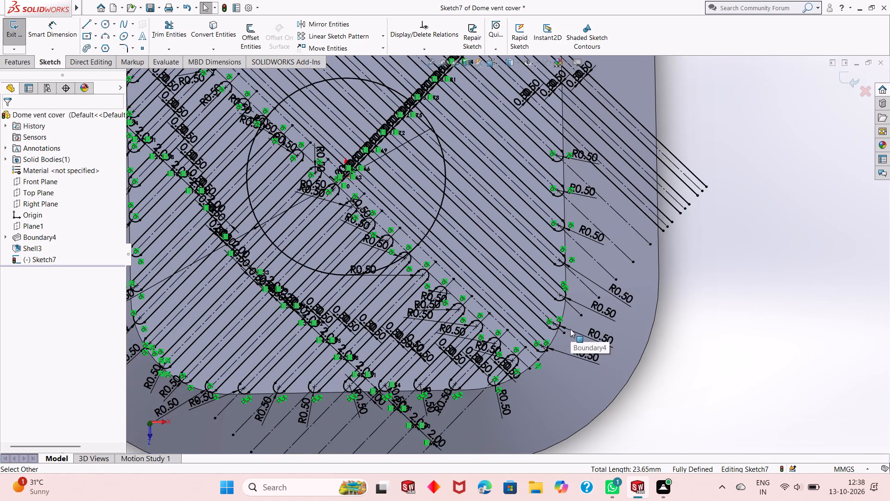
scroll(560, 74, down, 6)
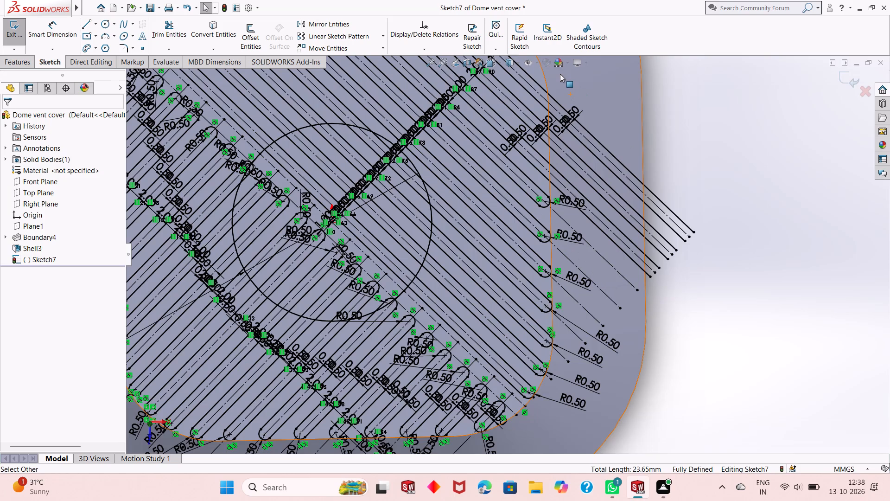
scroll(543, 130, down, 6)
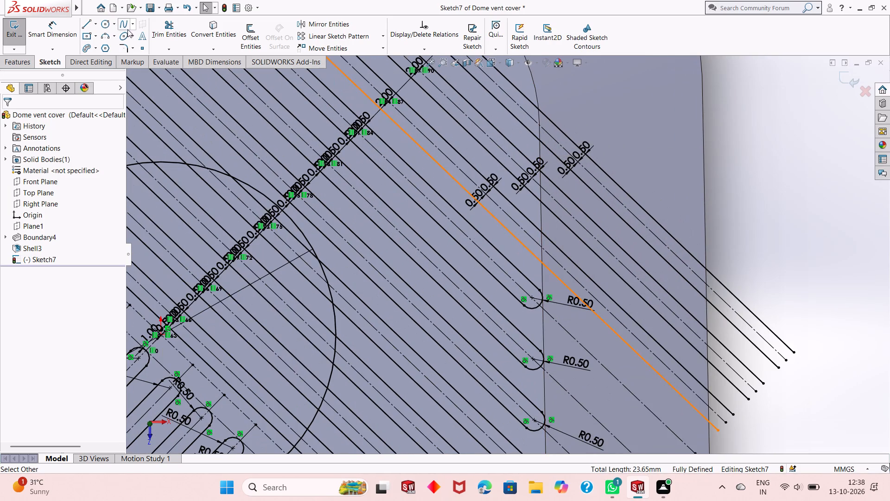
click(108, 36)
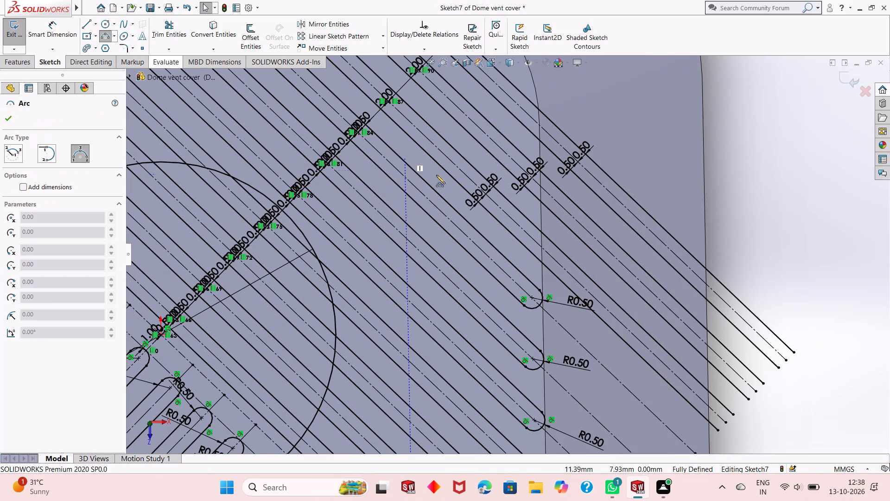
click(526, 248)
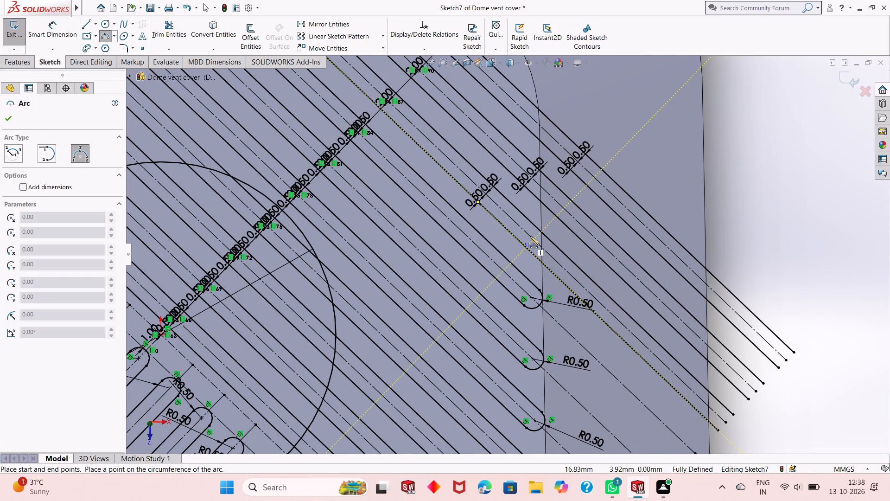
click(534, 225)
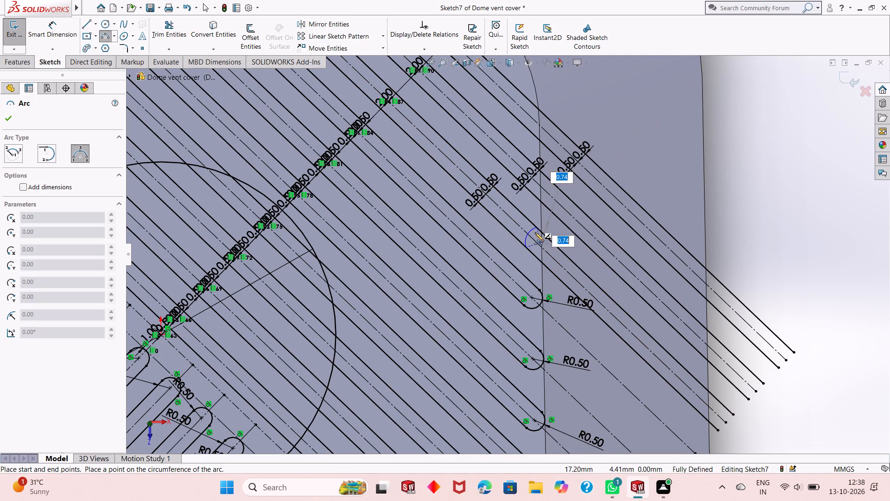
text(.5)
key(Return)
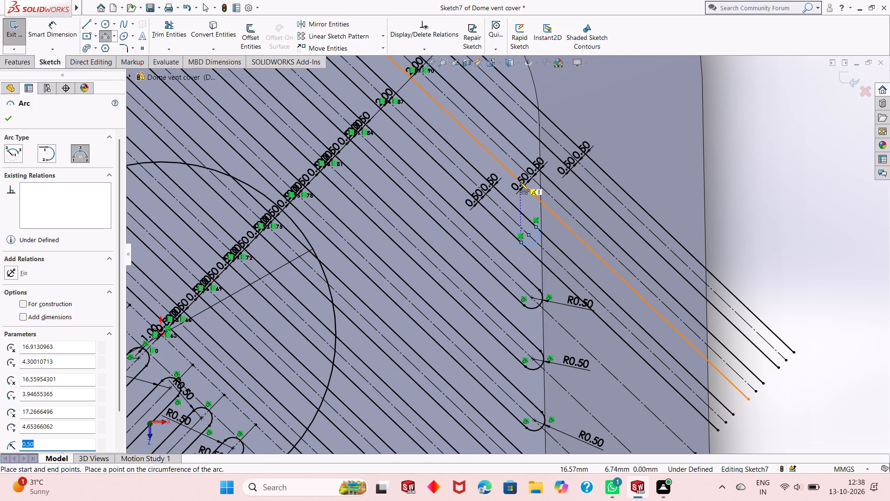
key(Escape)
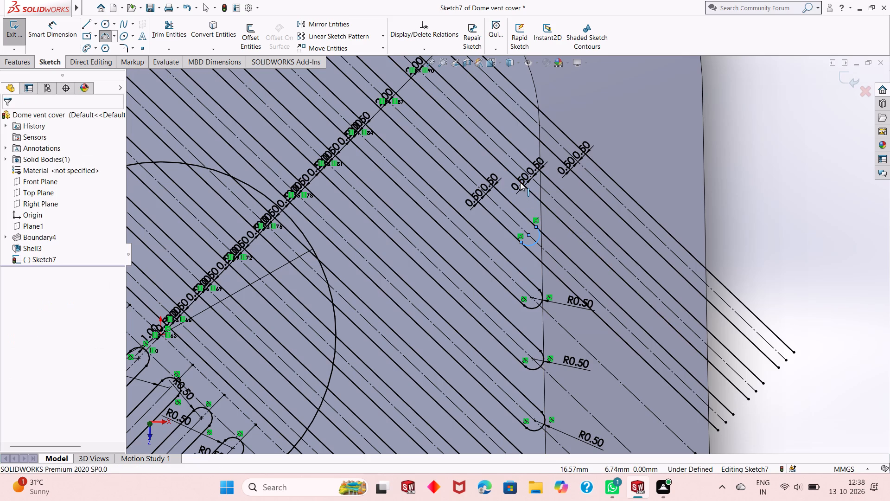
Move the pair of 0.50 offset dimensions on the next slot up inward along its lines, clear of the vent edge.
drag(528, 176, 495, 135)
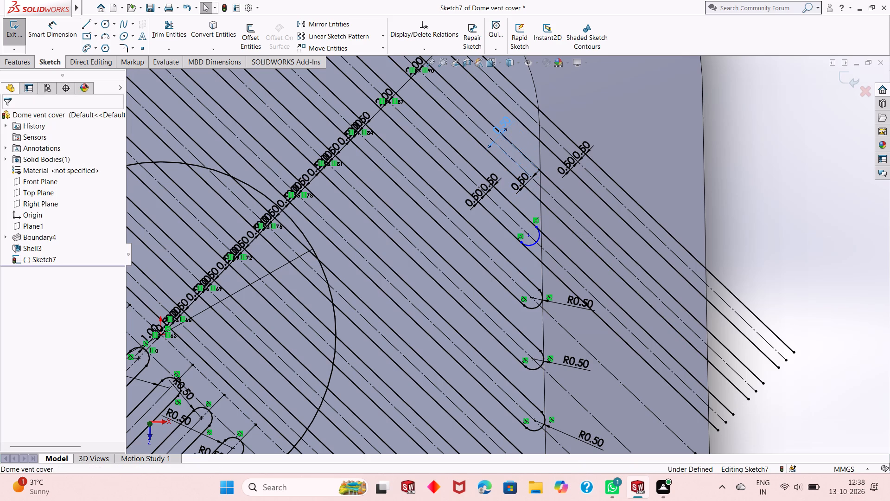
drag(527, 175, 486, 134)
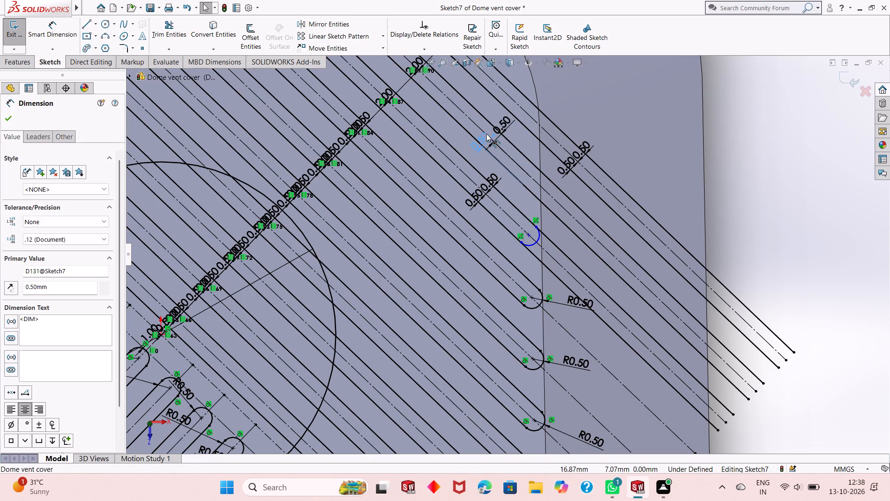
drag(503, 124, 491, 116)
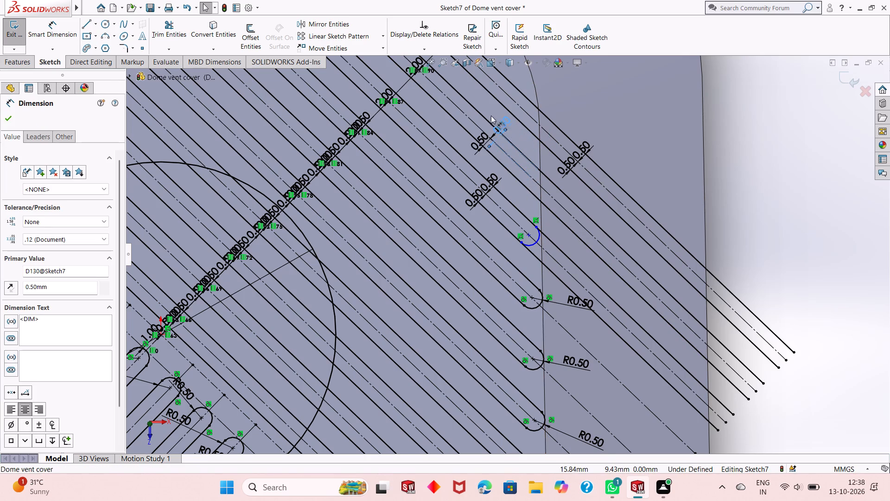
drag(491, 116, 471, 101)
drag(478, 139, 449, 119)
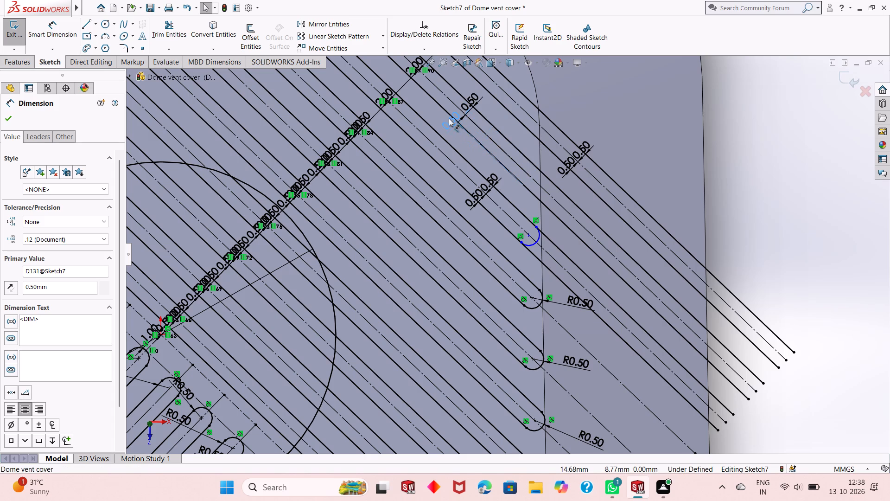
key(Escape)
key(Escape)
key(Escape)
key(Escape)
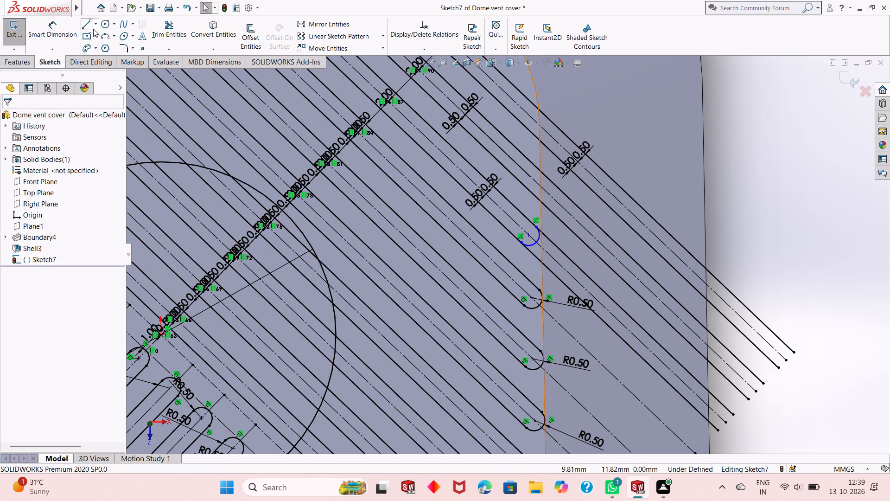
Draw three-point end arcs of 0.5 mm radius across the next two slots up along the vent edge.
click(108, 34)
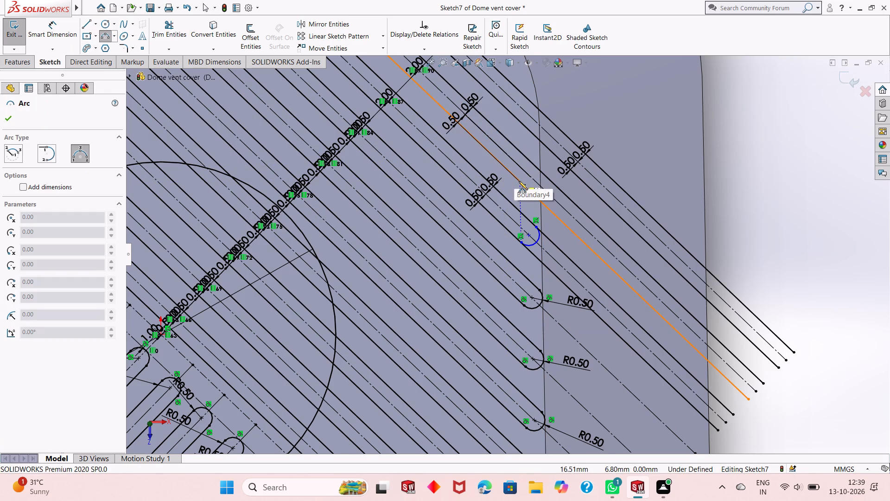
click(519, 181)
click(529, 162)
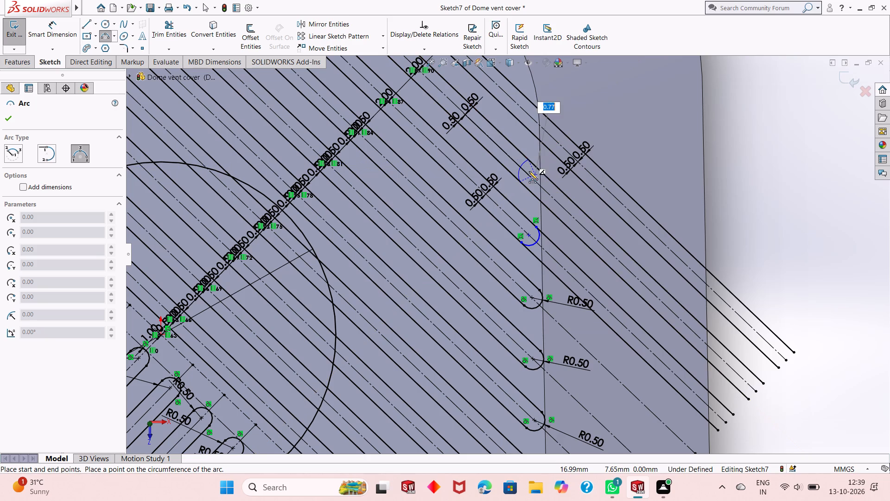
text(.5)
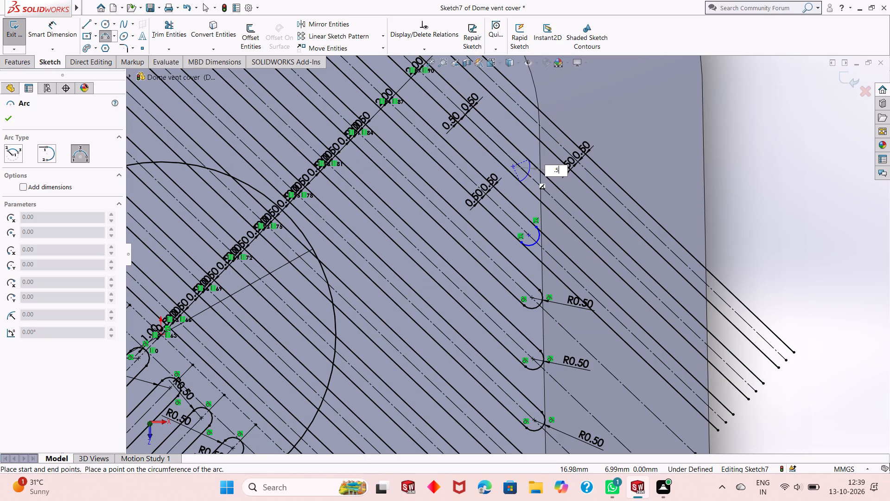
key(Return)
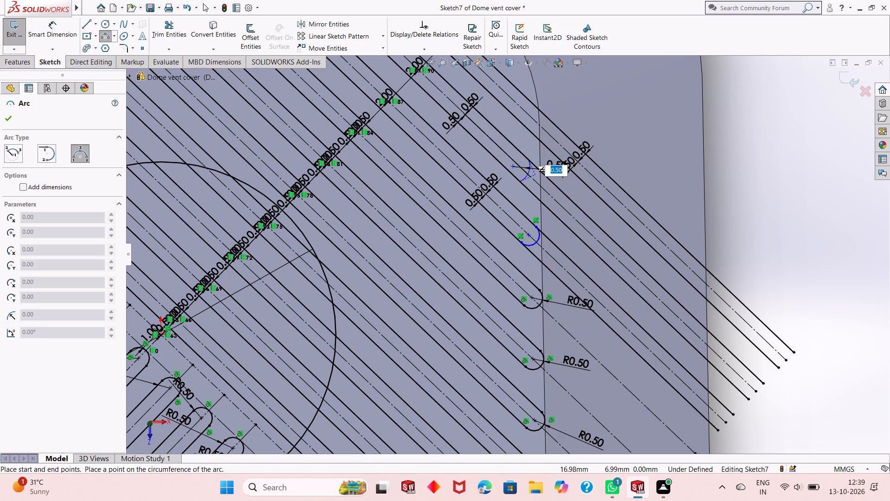
click(518, 122)
click(529, 98)
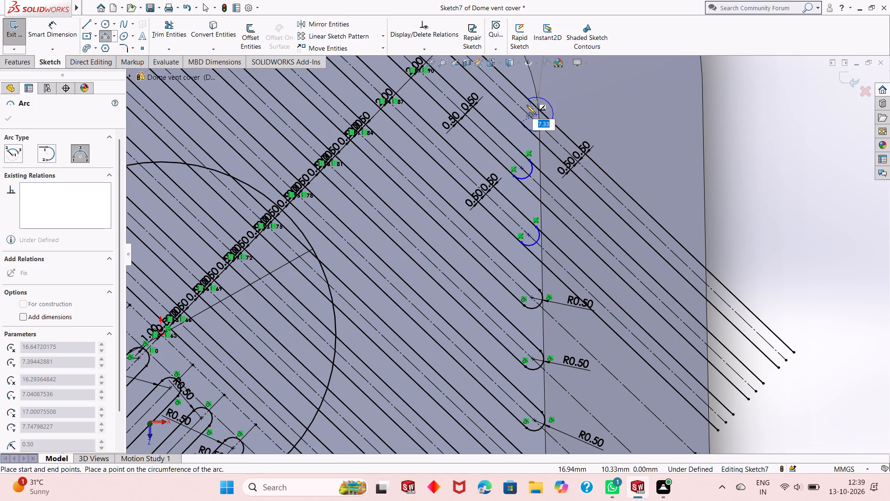
text(.5)
key(Return)
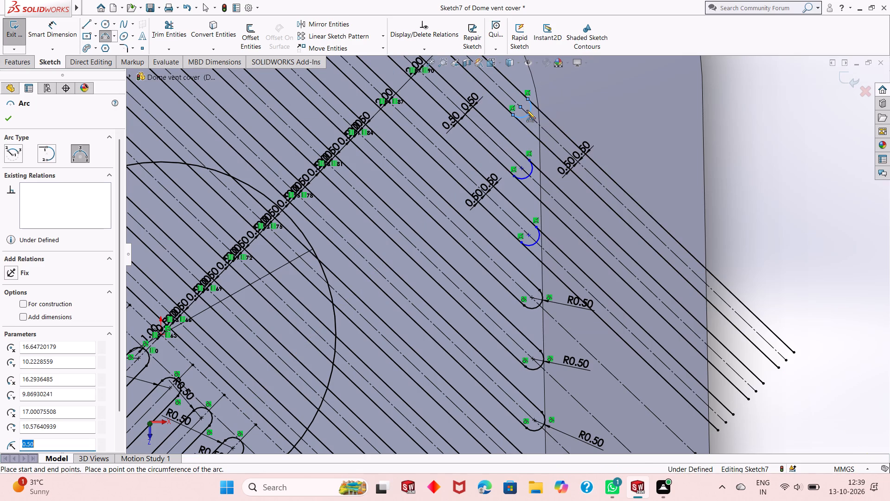
right_click(729, 100)
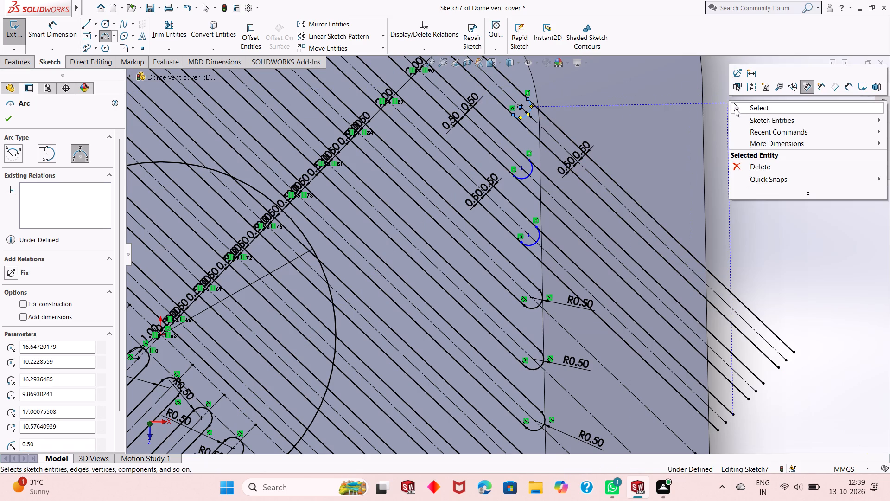
click(735, 108)
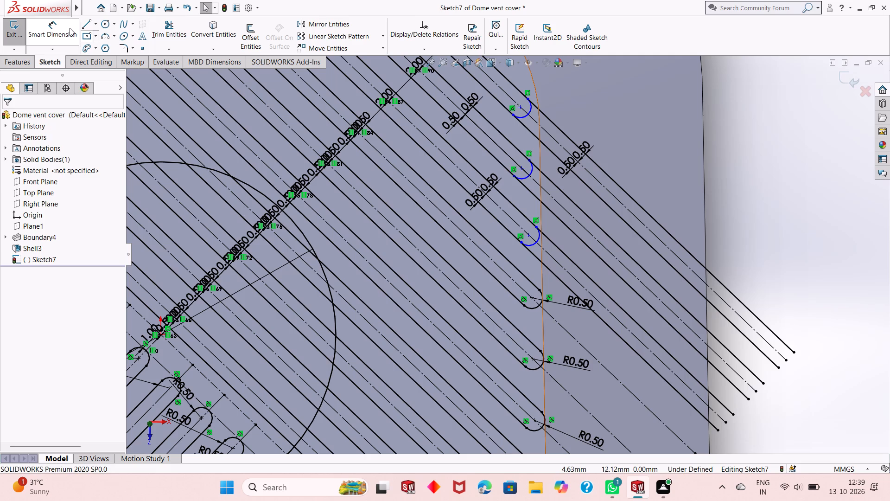
Add a 0.50 mm radius dimension to each of the three new end arcs.
click(57, 24)
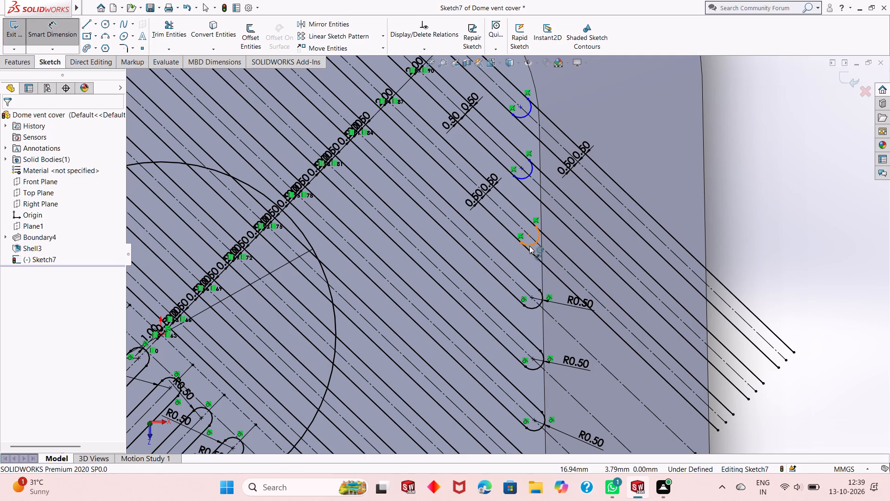
click(529, 246)
click(585, 262)
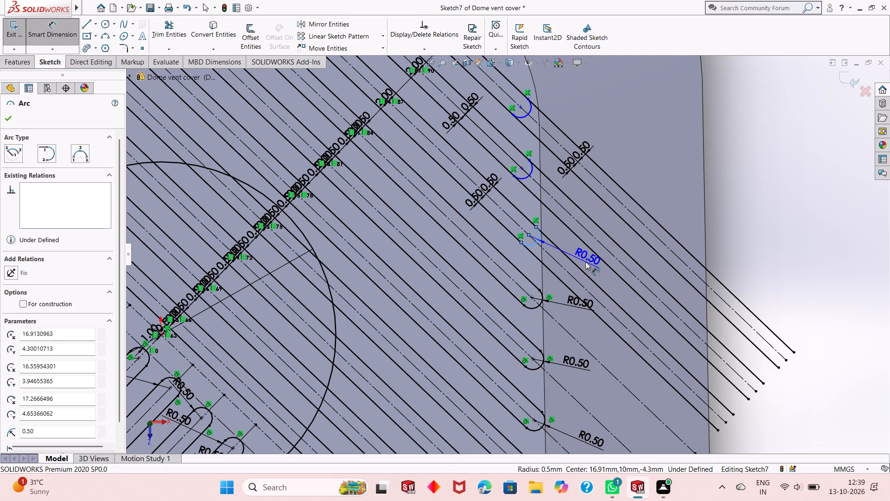
key(Return)
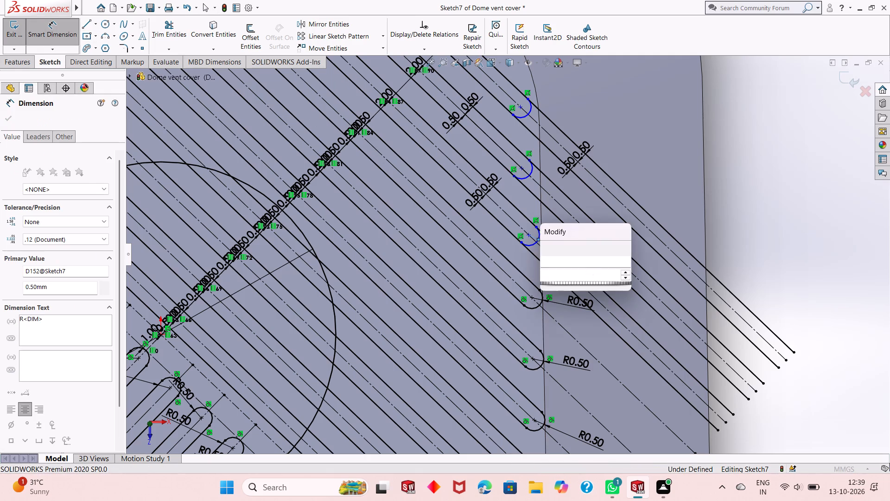
click(525, 177)
click(586, 195)
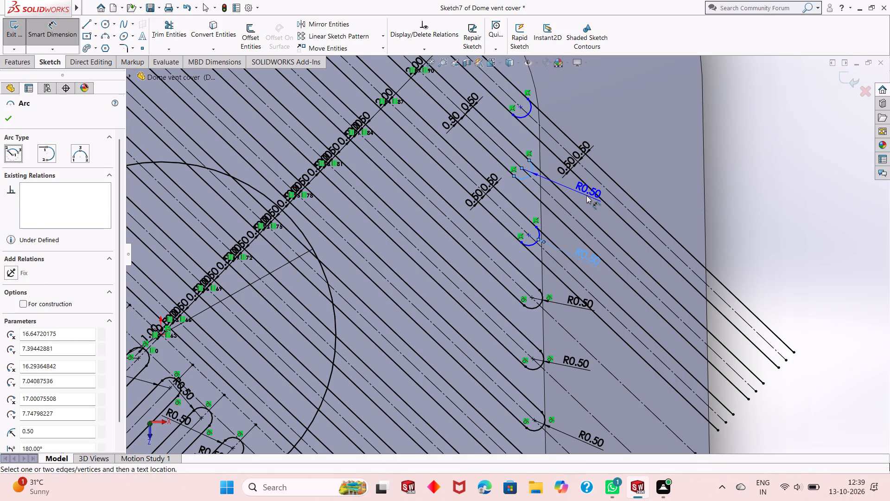
key(Return)
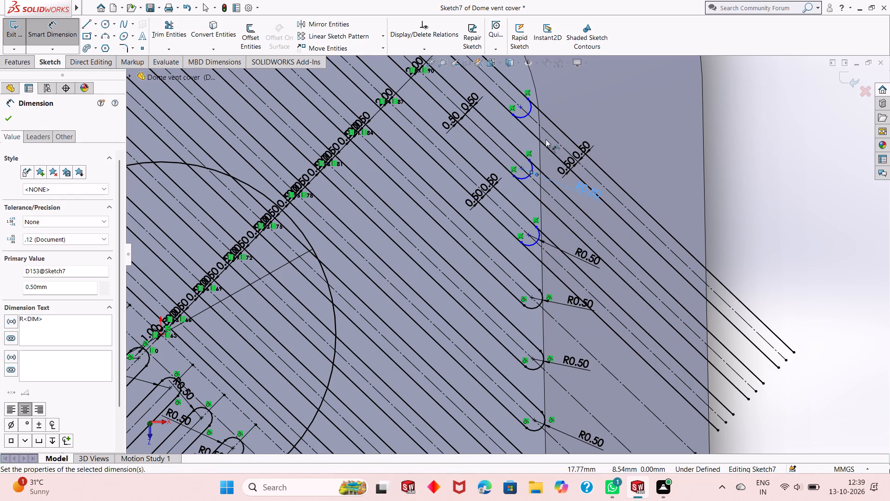
click(525, 117)
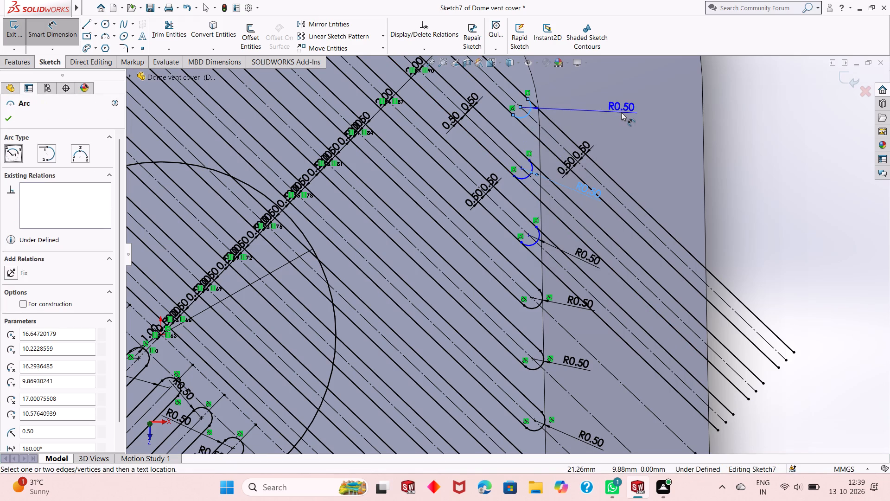
click(621, 112)
key(Return)
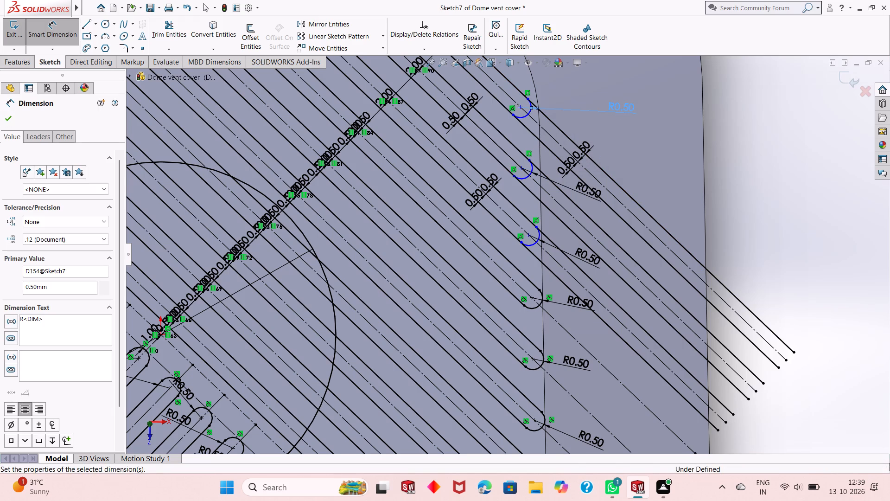
right_click(737, 122)
click(747, 154)
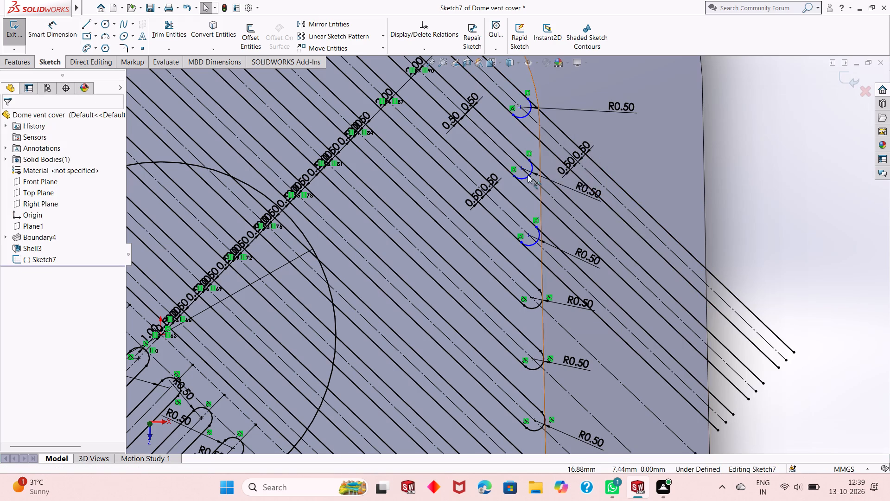
Make the lowest of the three new 0.5 mm end arcs tangent to the straight vent edge.
click(529, 244)
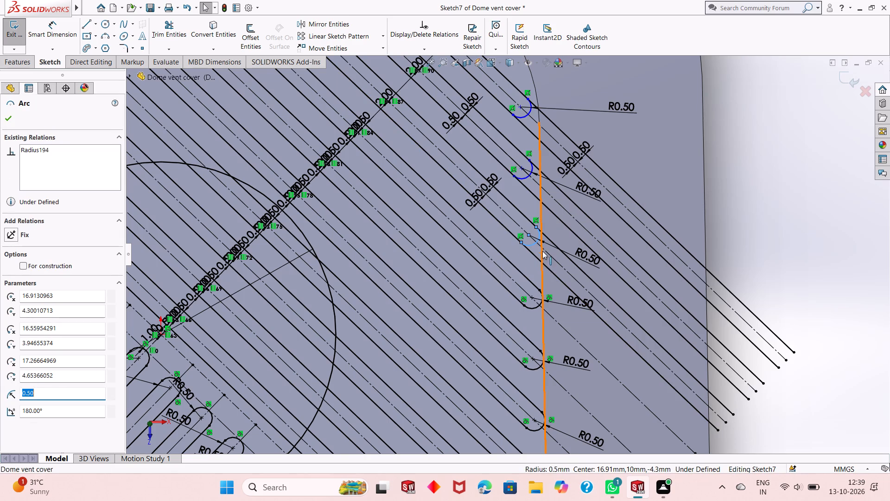
ctrl+click(542, 251)
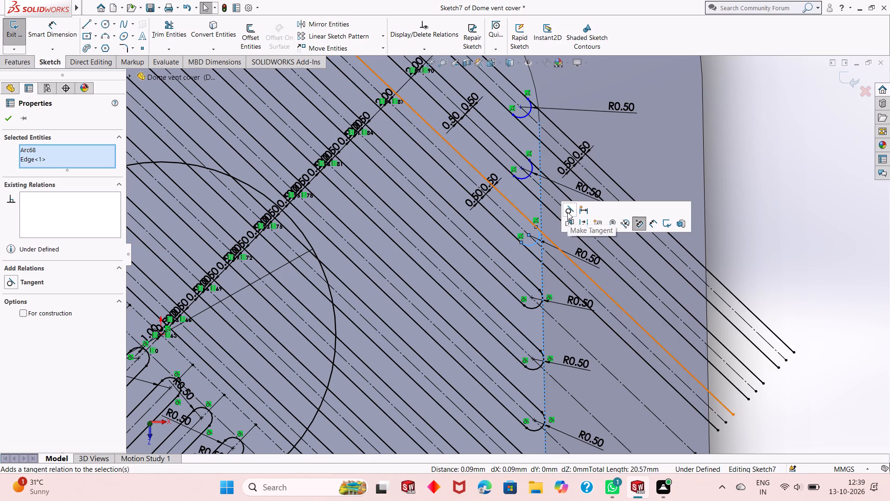
click(568, 212)
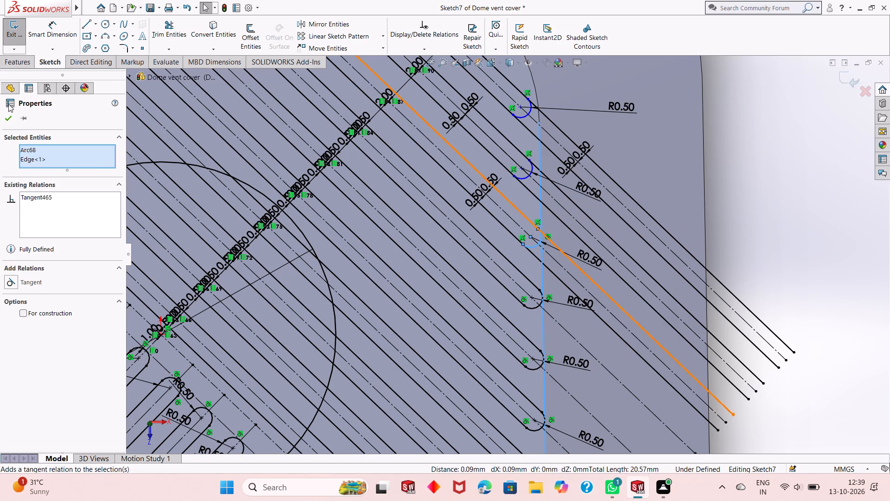
click(11, 122)
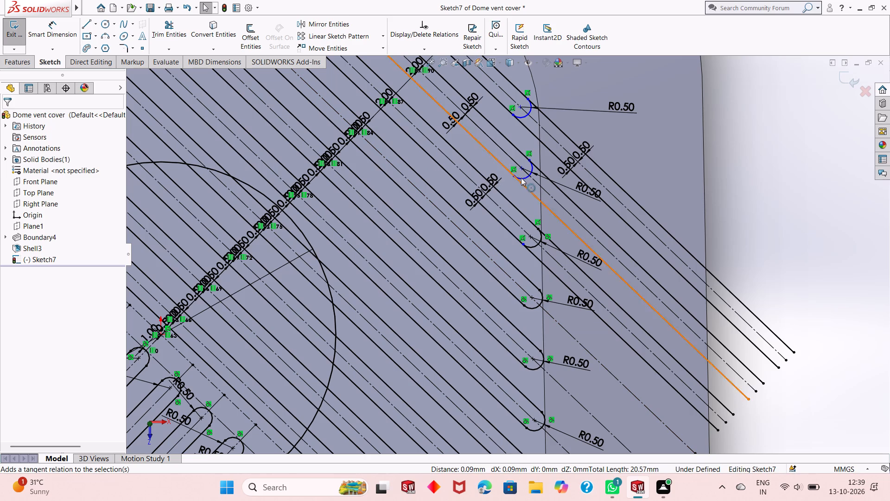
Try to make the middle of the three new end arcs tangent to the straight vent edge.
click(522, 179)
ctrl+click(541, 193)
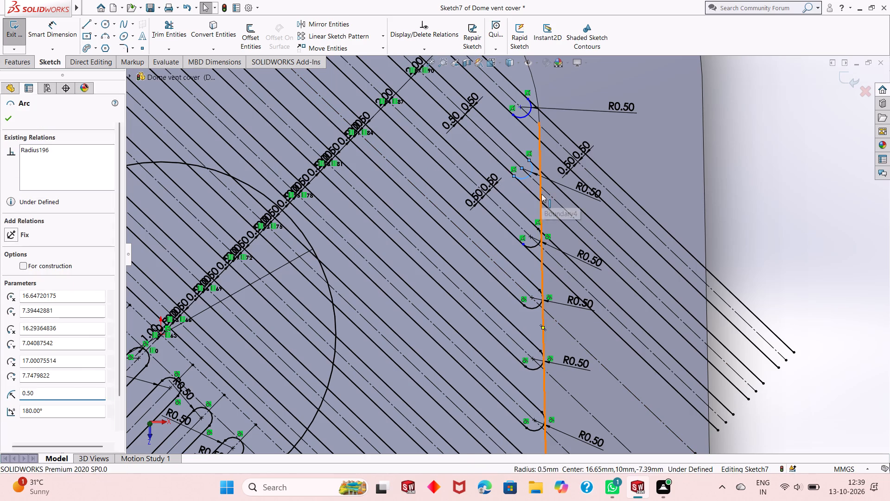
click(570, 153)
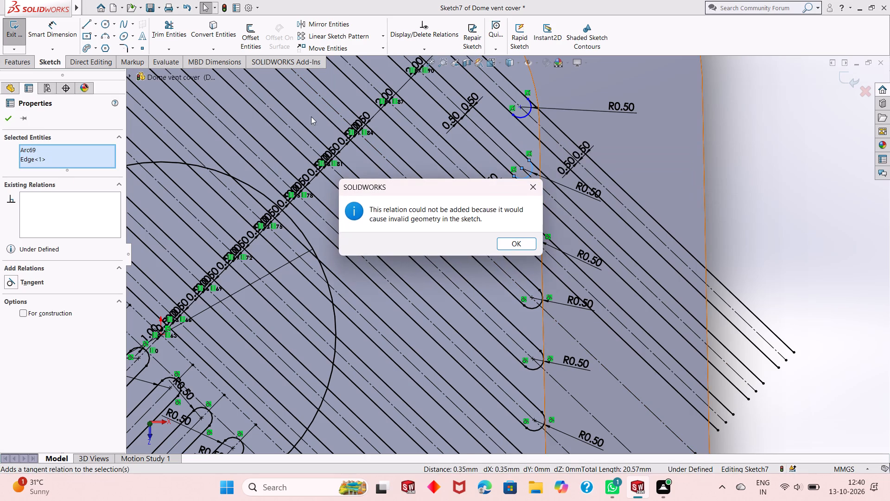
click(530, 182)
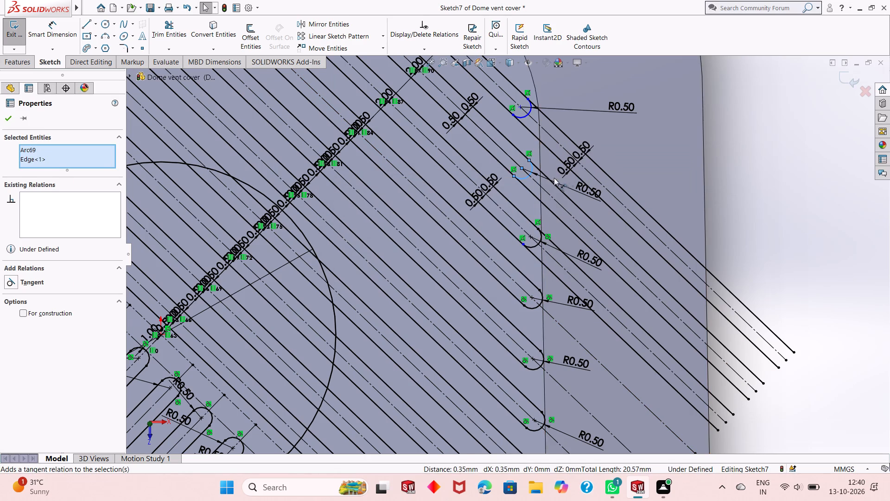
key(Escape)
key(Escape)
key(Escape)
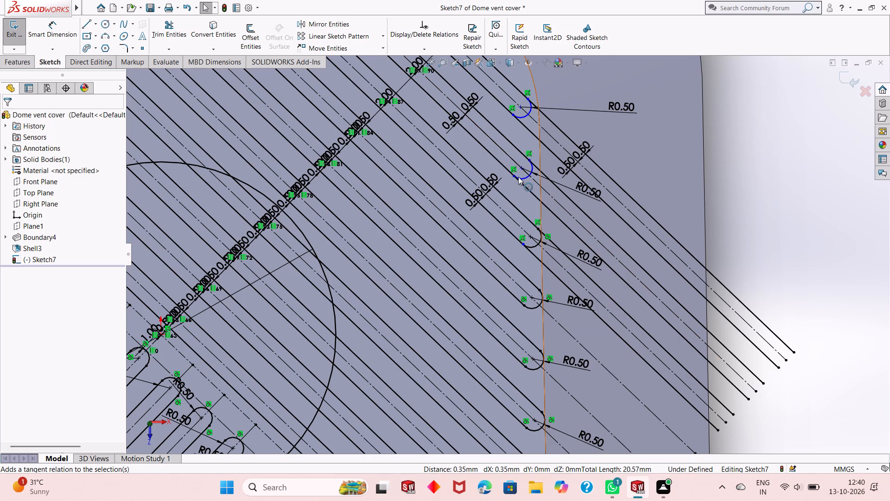
Make the middle new end arc tangent to the straight vent edge and the uppermost one tangent to the curved edge above it.
click(518, 177)
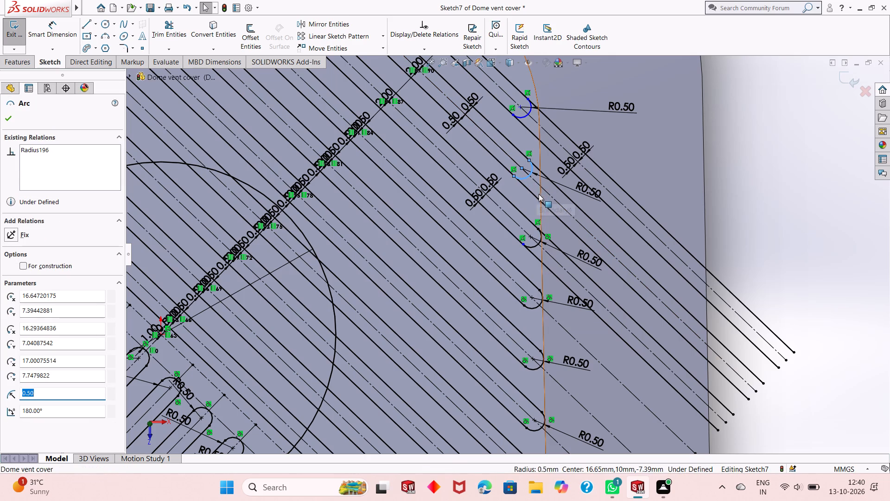
ctrl+click(540, 196)
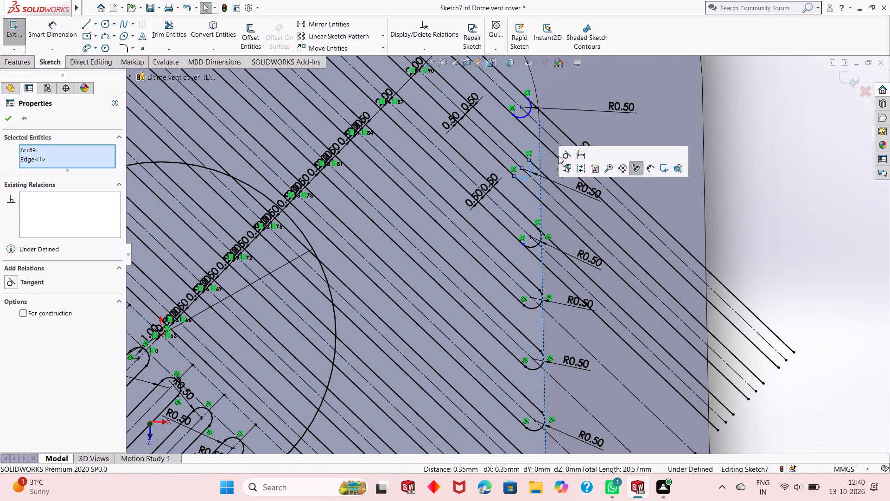
click(565, 157)
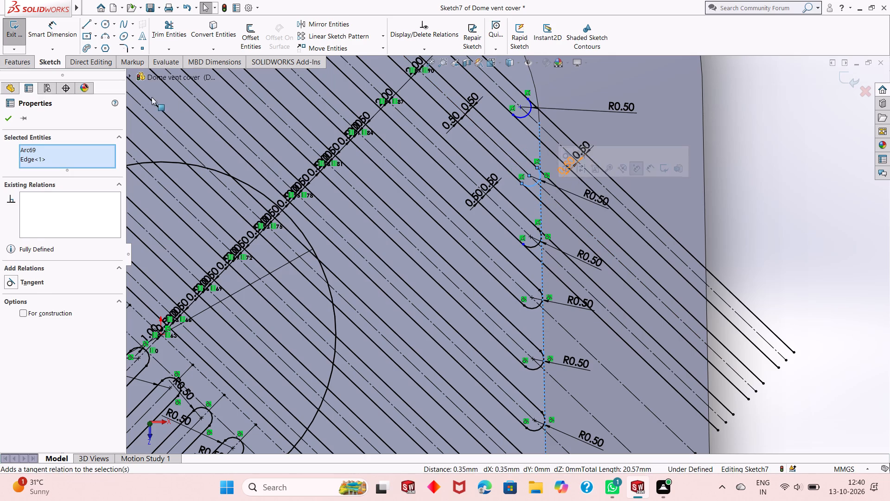
click(11, 118)
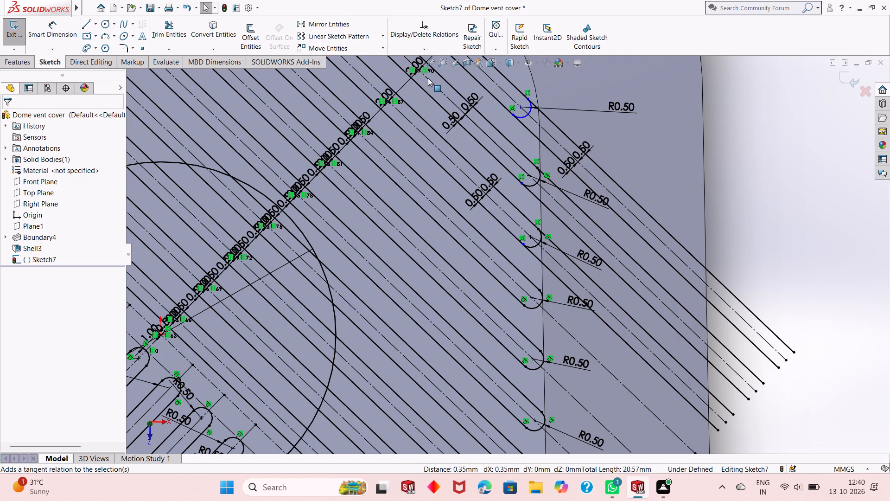
click(524, 118)
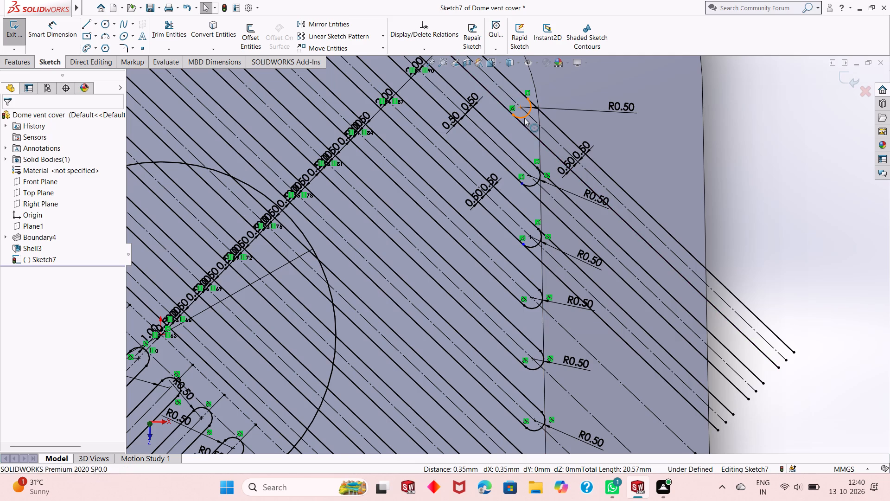
ctrl+click(539, 117)
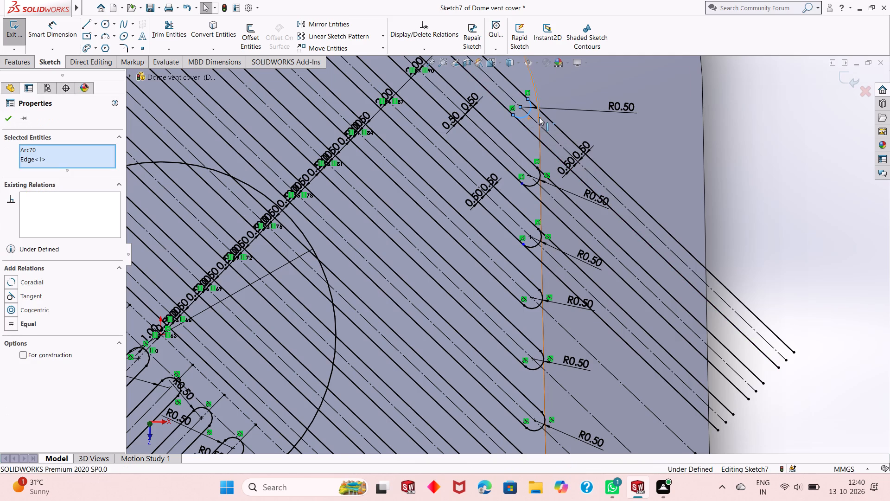
click(584, 79)
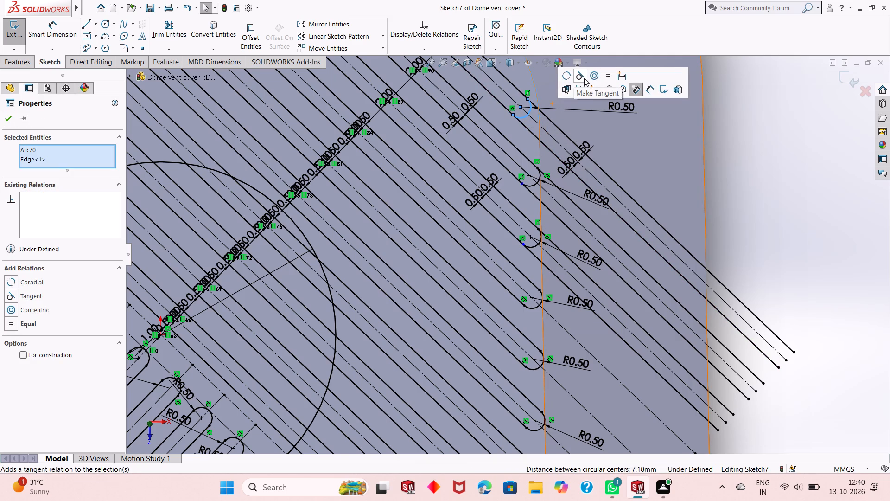
click(6, 120)
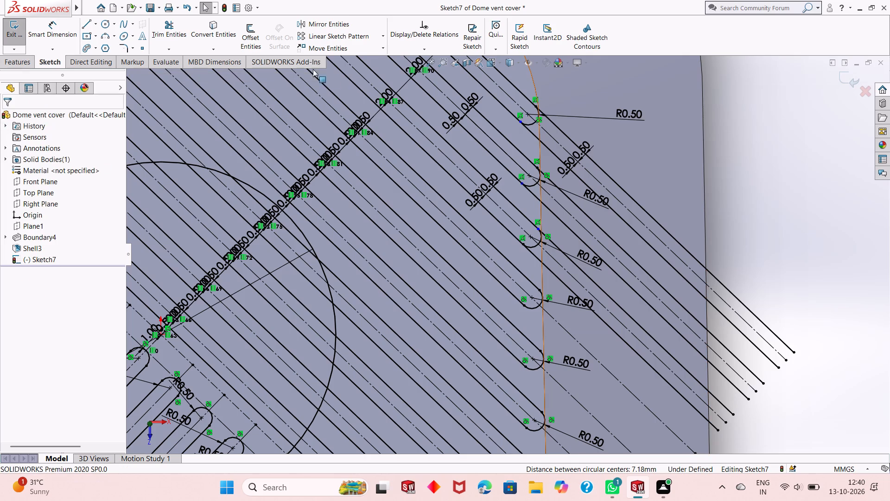
Trim away the six solid slot lines extending outward past the three new end arcs, keeping their centerlines.
click(168, 27)
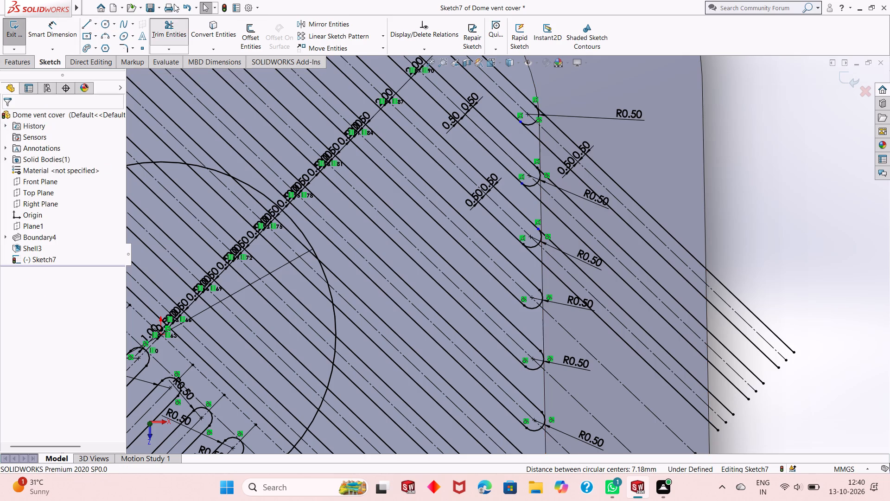
click(794, 353)
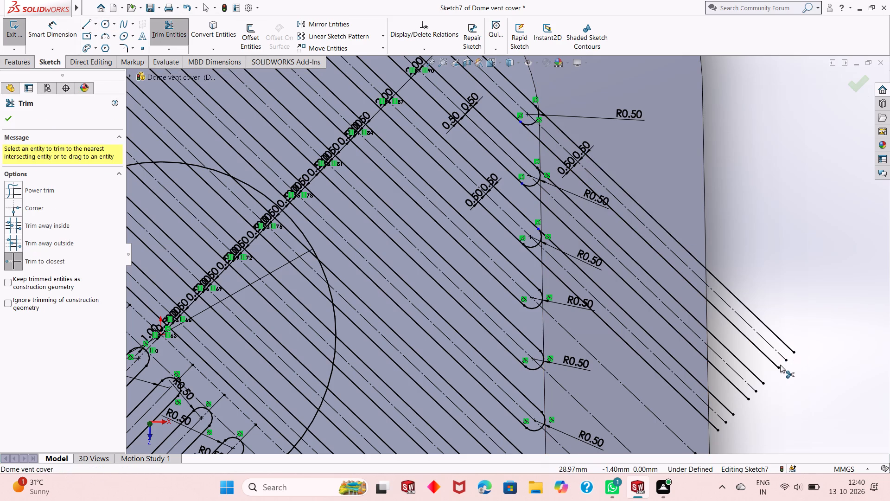
click(781, 368)
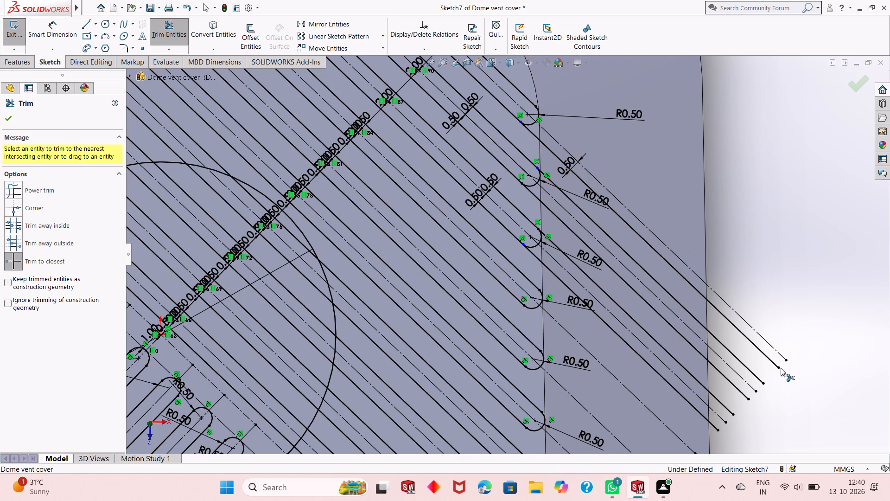
click(763, 384)
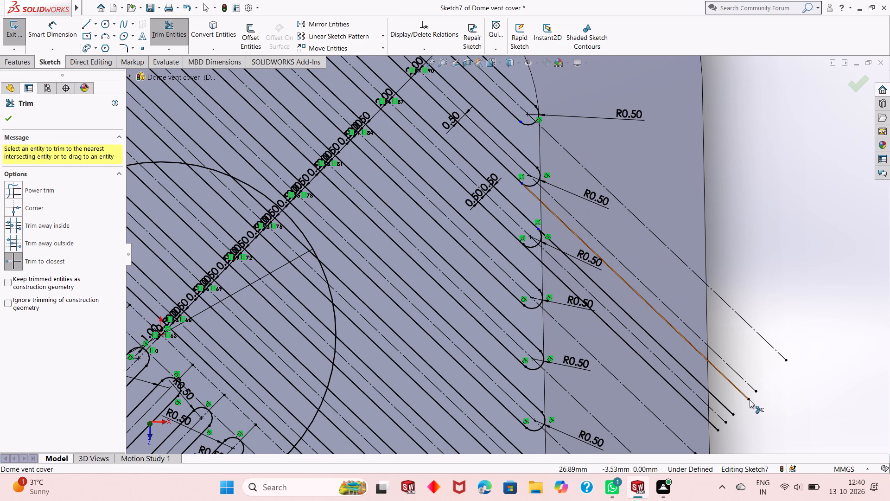
click(750, 400)
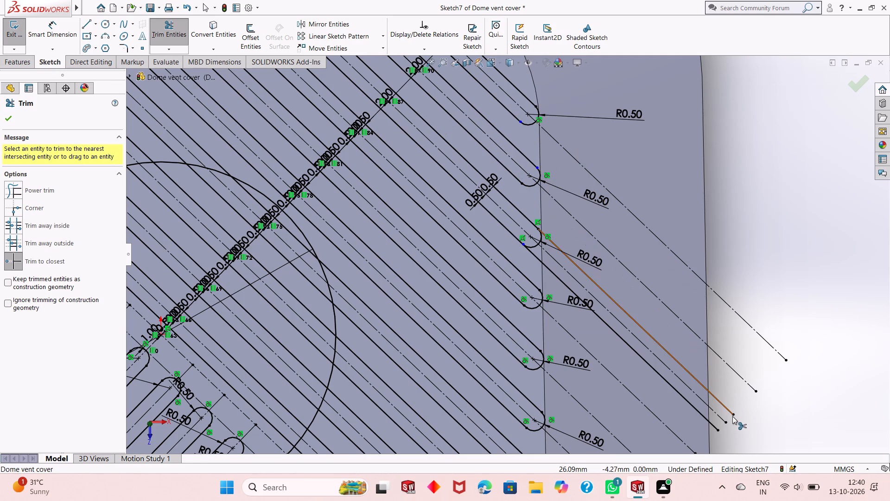
click(735, 414)
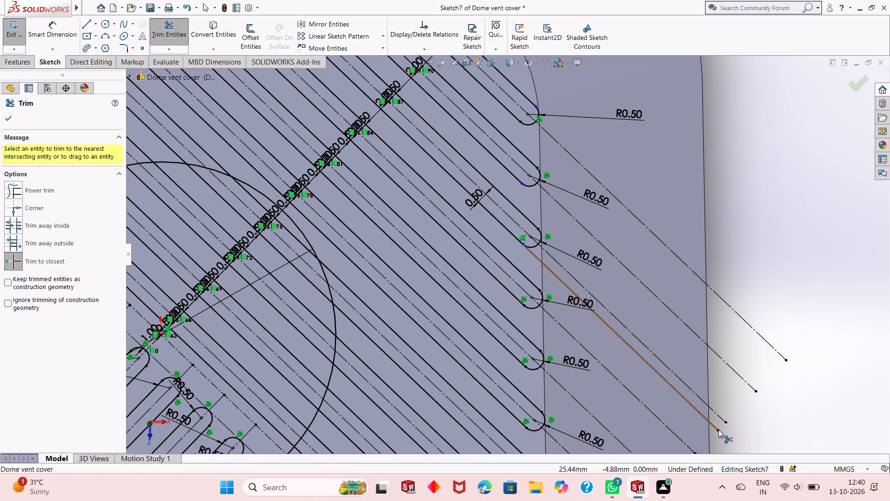
click(718, 430)
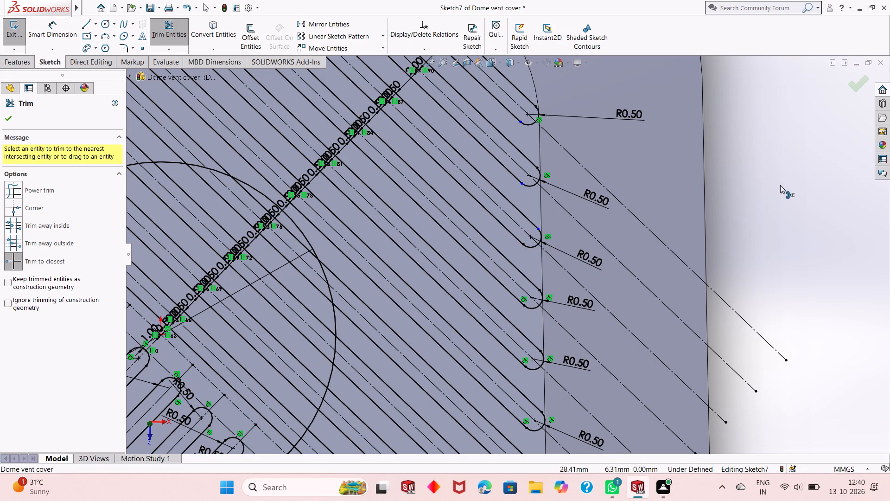
right_click(781, 185)
click(784, 214)
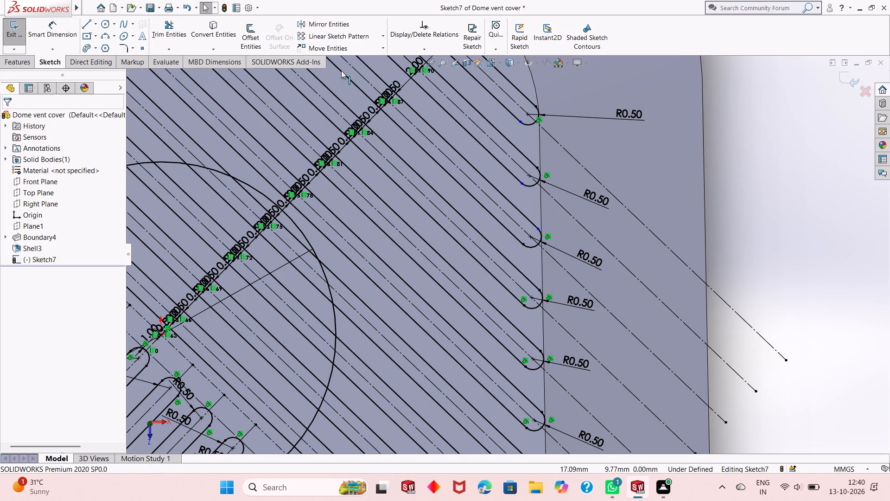
Make each of the three new end arcs tangent to an adjoining trimmed slot line, working from the uppermost arc down.
click(527, 124)
ctrl+click(512, 113)
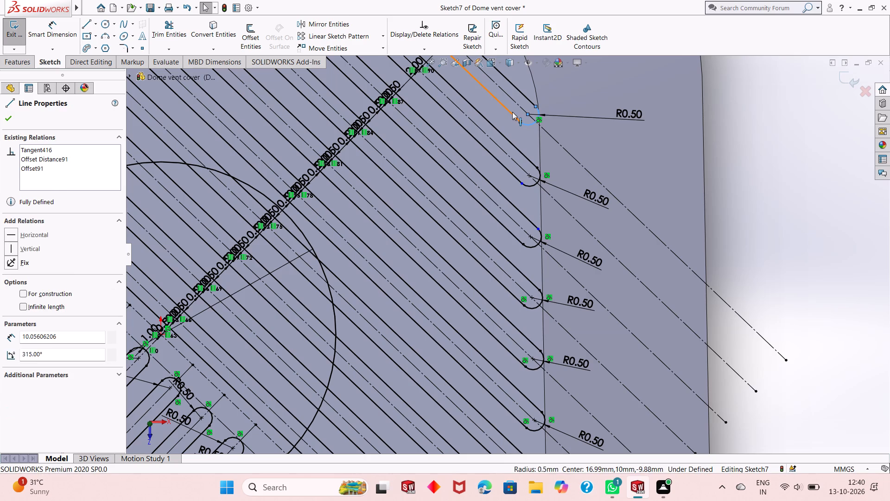
click(535, 71)
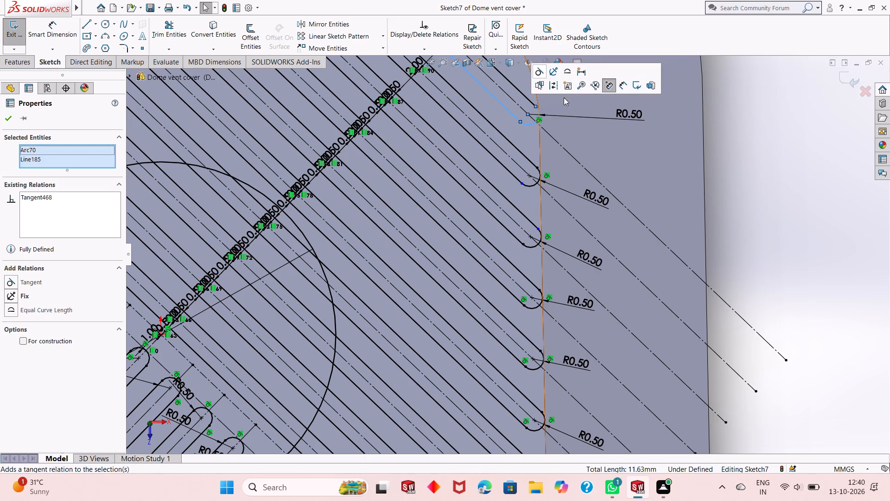
click(791, 161)
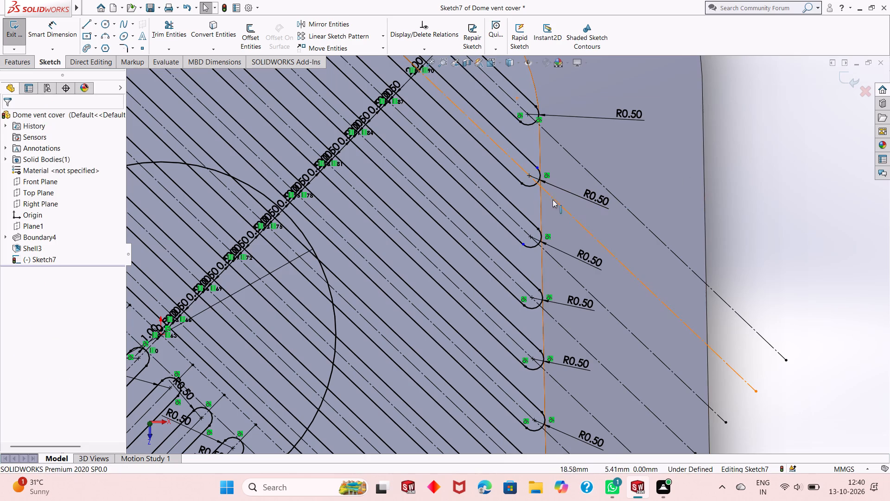
click(528, 187)
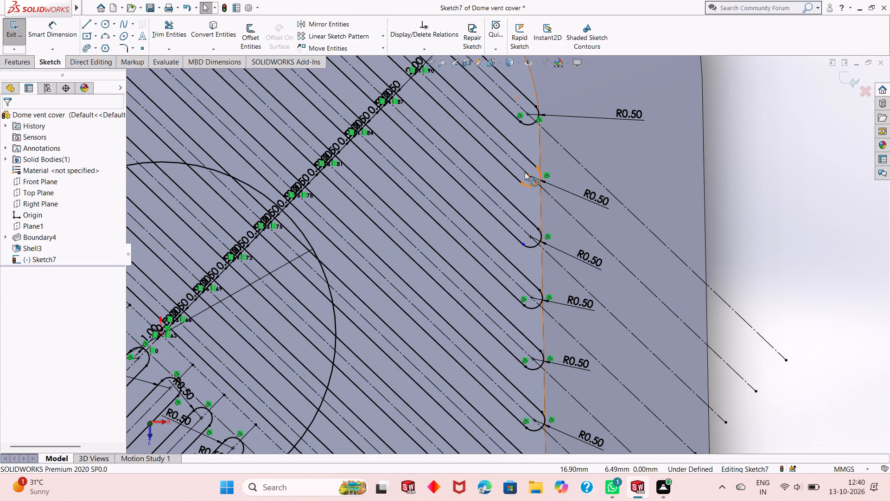
ctrl+click(518, 151)
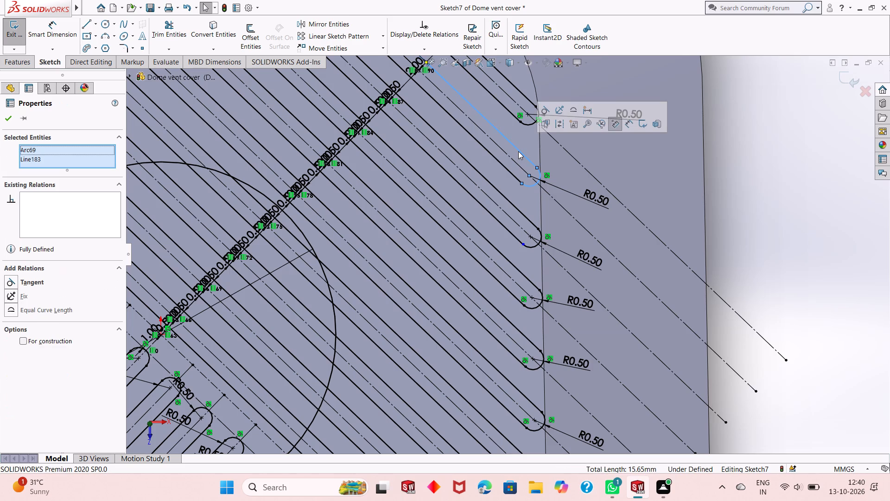
click(547, 108)
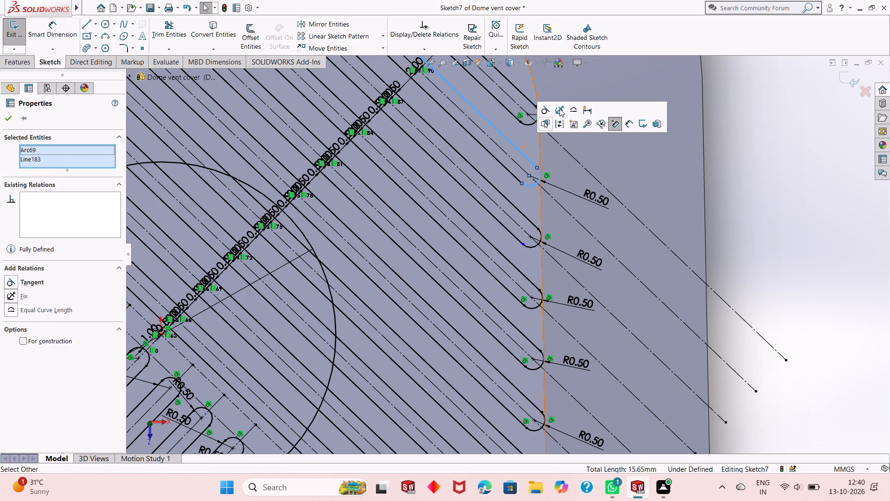
click(776, 160)
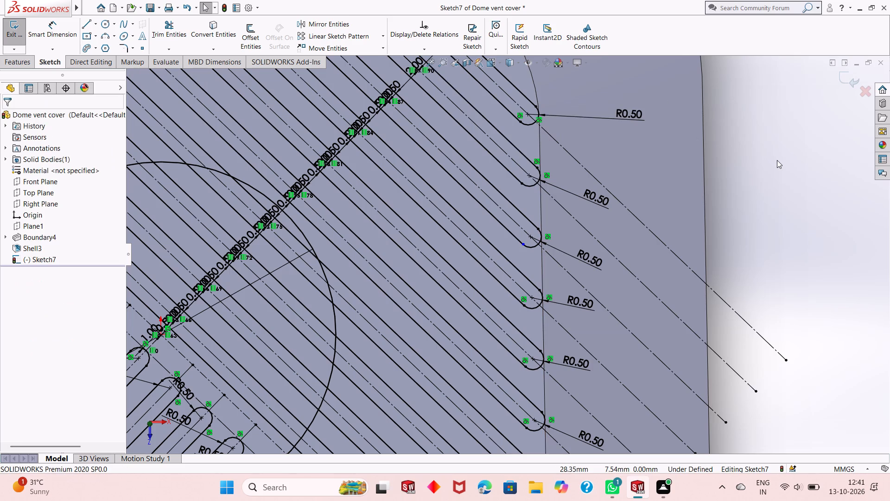
click(530, 250)
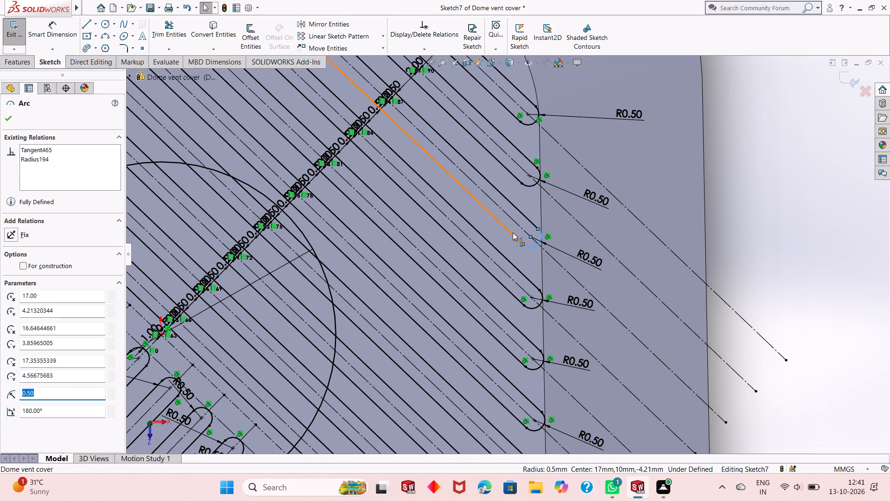
ctrl+click(513, 232)
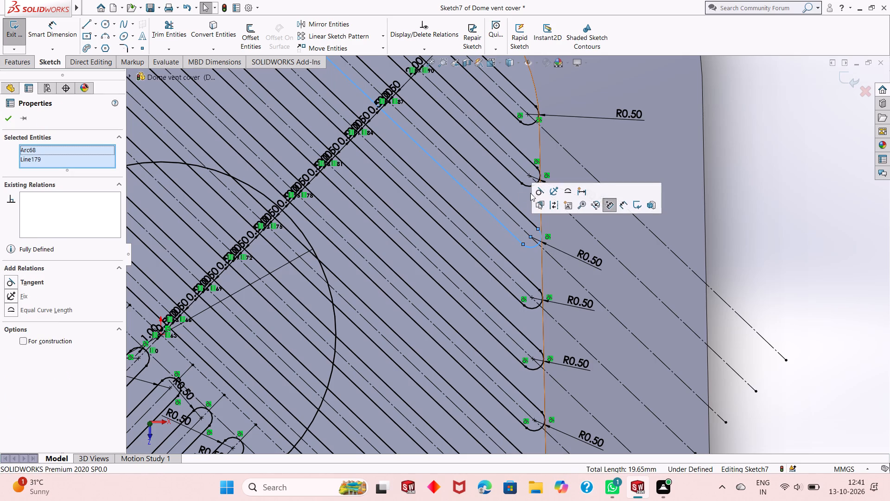
click(538, 191)
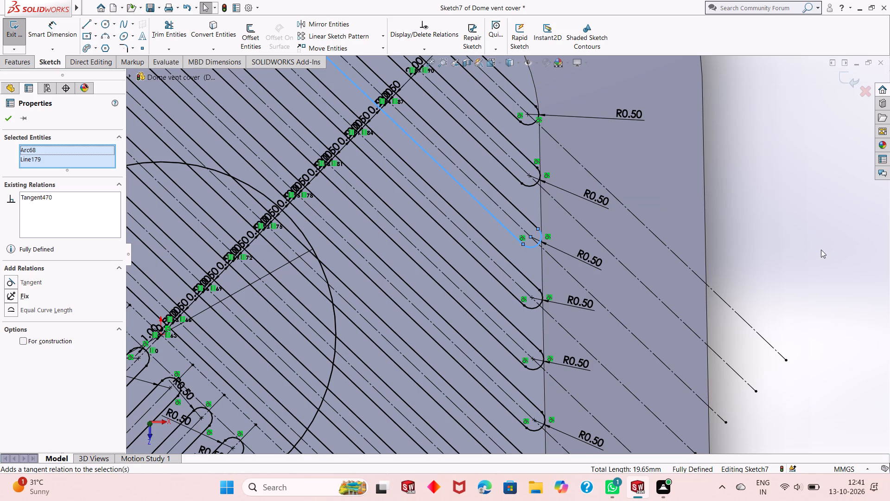
click(769, 235)
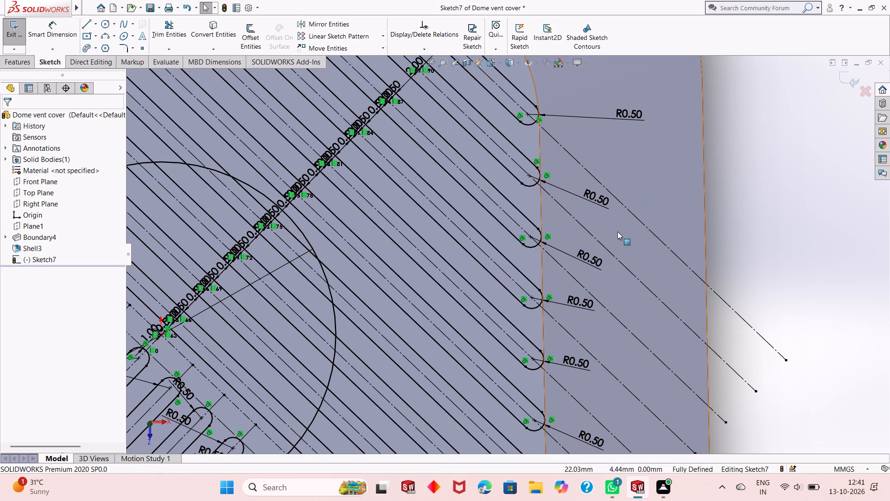
Save the dome vent cover part with the completed slot sketch.
scroll(525, 245, up, 3)
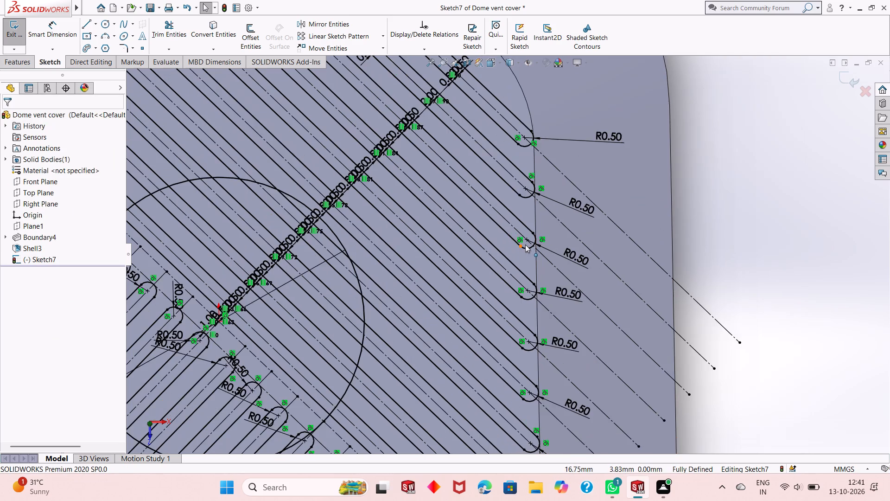
scroll(420, 307, up, 3)
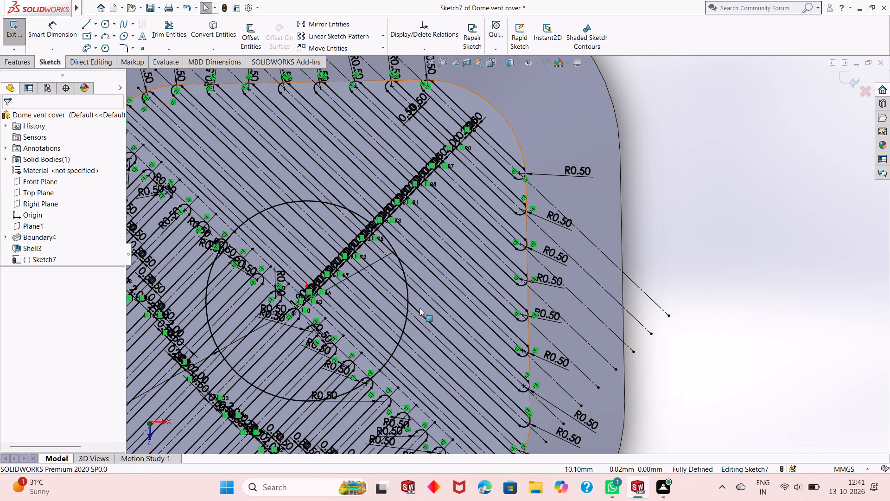
scroll(420, 308, up, 3)
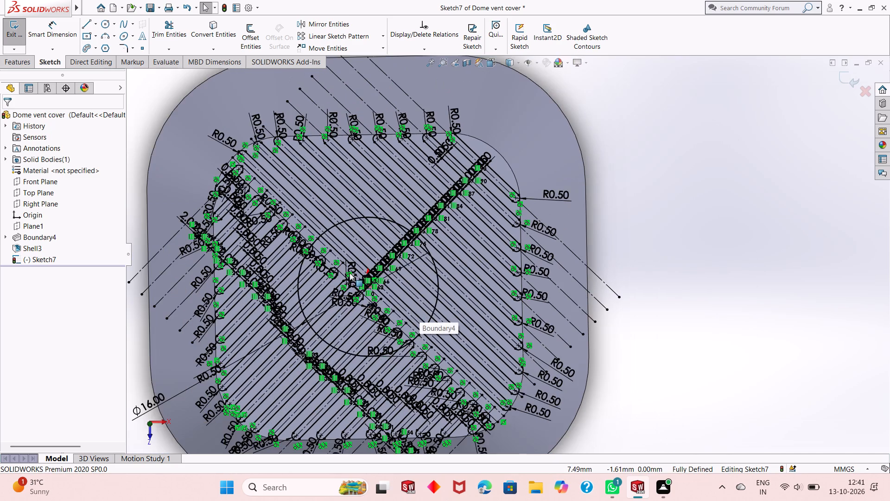
scroll(382, 231, down, 5)
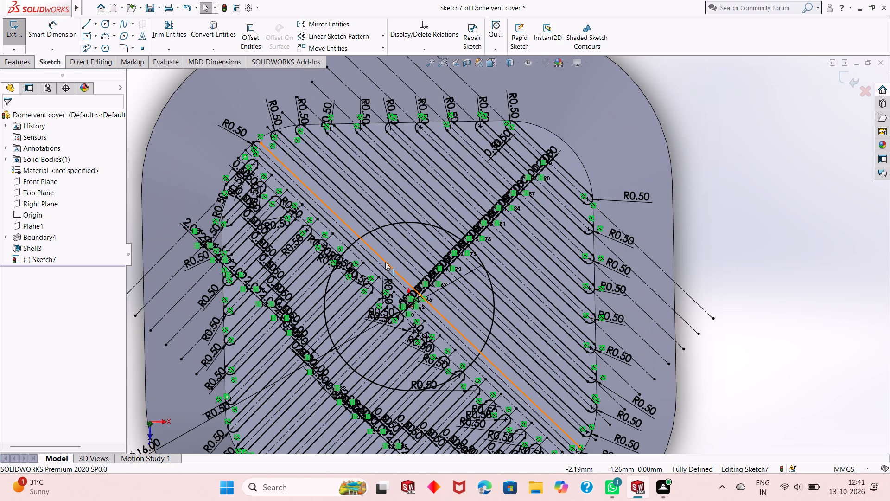
key(ctrl+s)
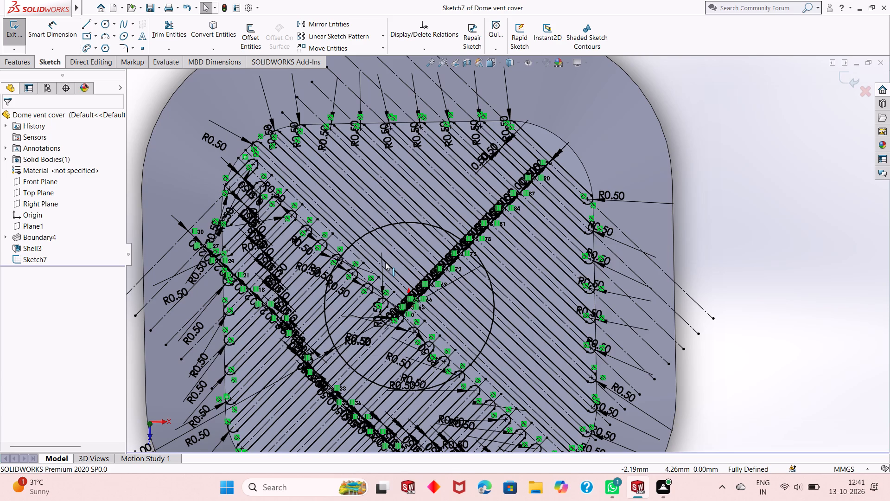
Delete the 16 mm diameter circle at the centre of the vent slot sketch.
click(388, 225)
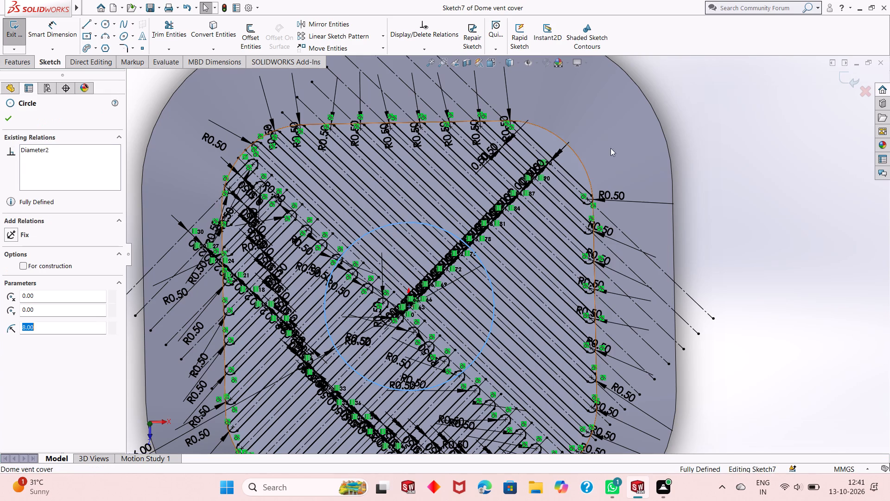
right_click(697, 137)
click(711, 273)
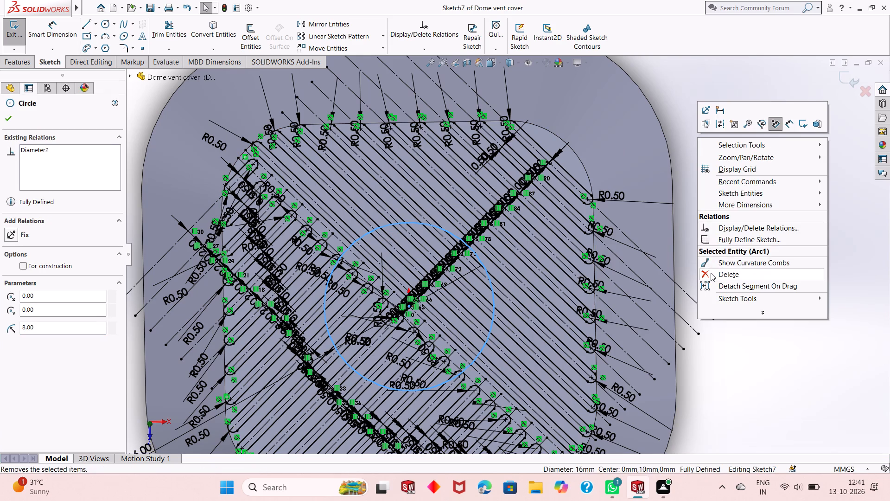
click(386, 243)
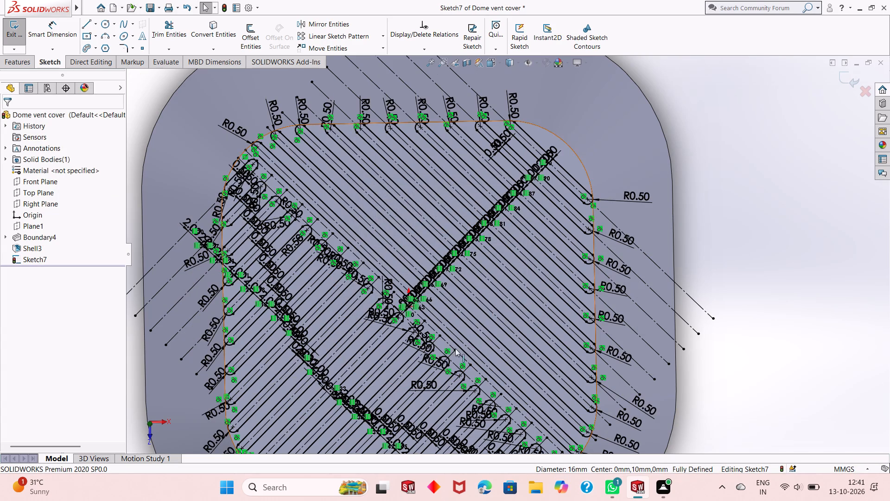
Cut-extrude the diagonal vent slot sketch through the dome's top with a blind depth of 10 mm.
scroll(429, 347, up, 1)
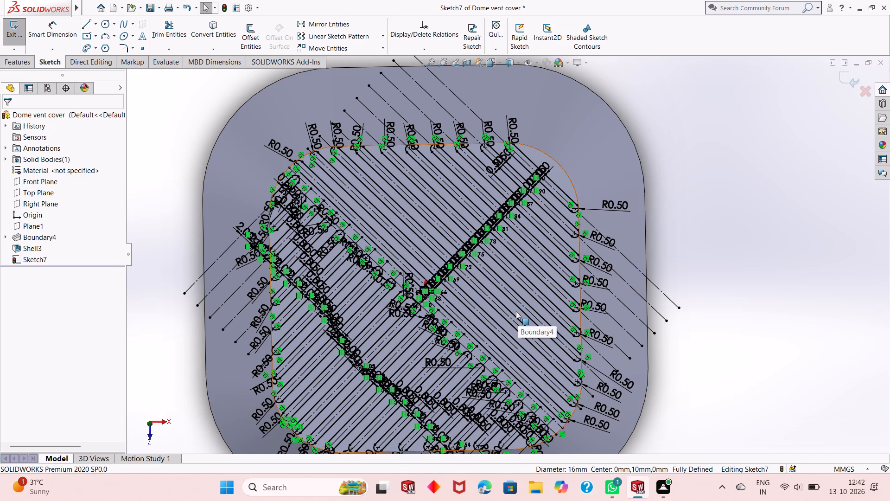
scroll(518, 290, down, 2)
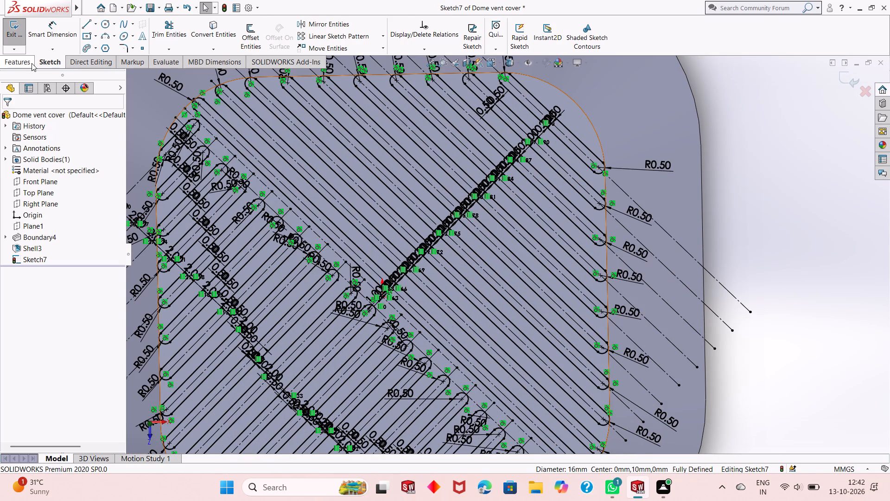
click(32, 63)
click(167, 35)
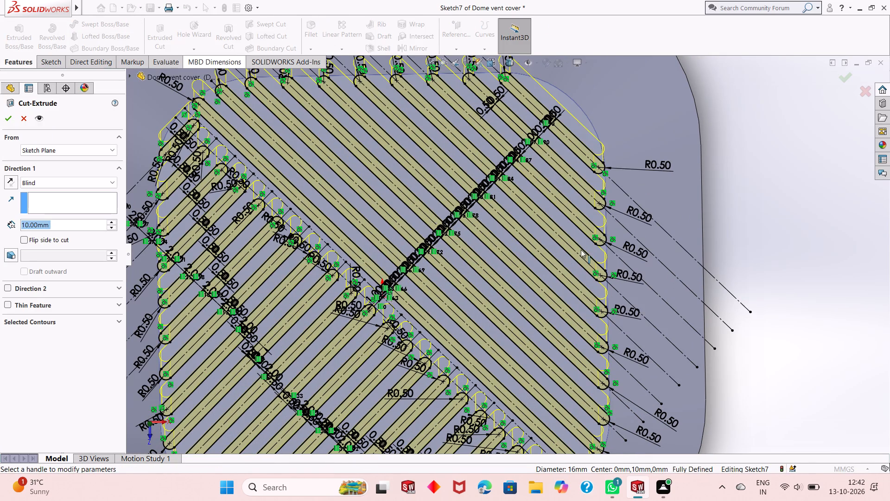
scroll(492, 255, up, 3)
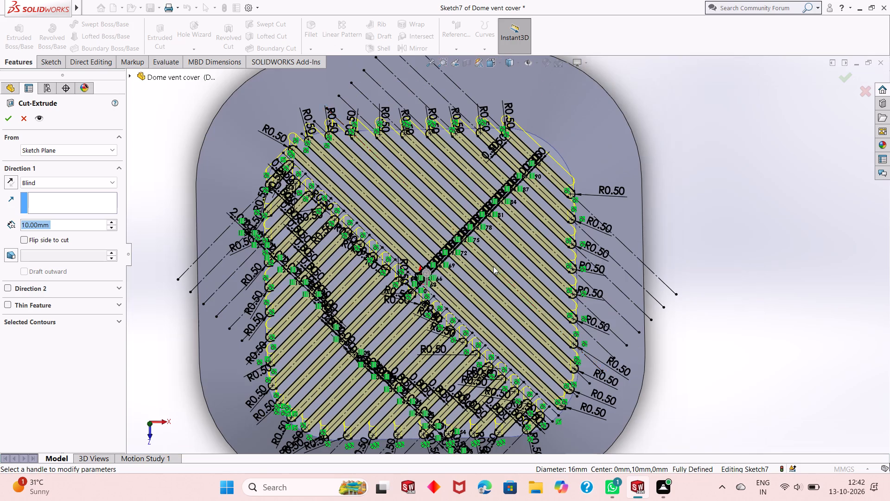
middle_drag(690, 411, 671, 352)
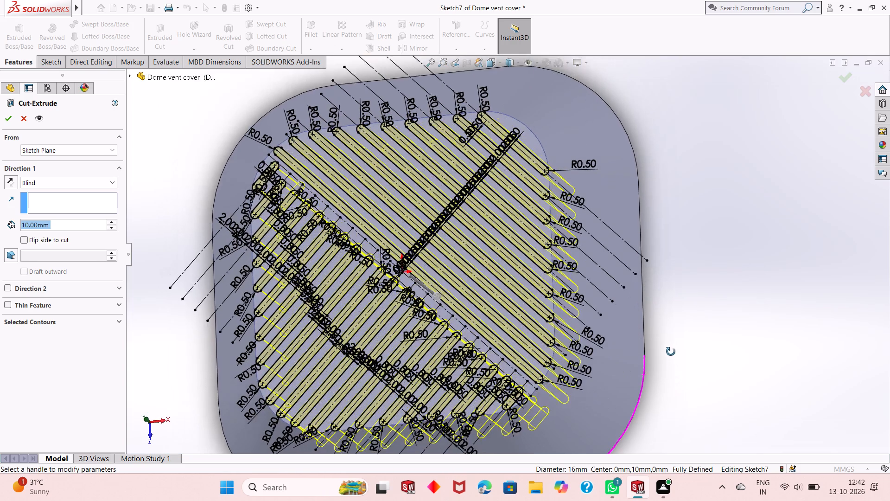
middle_drag(671, 352, 685, 248)
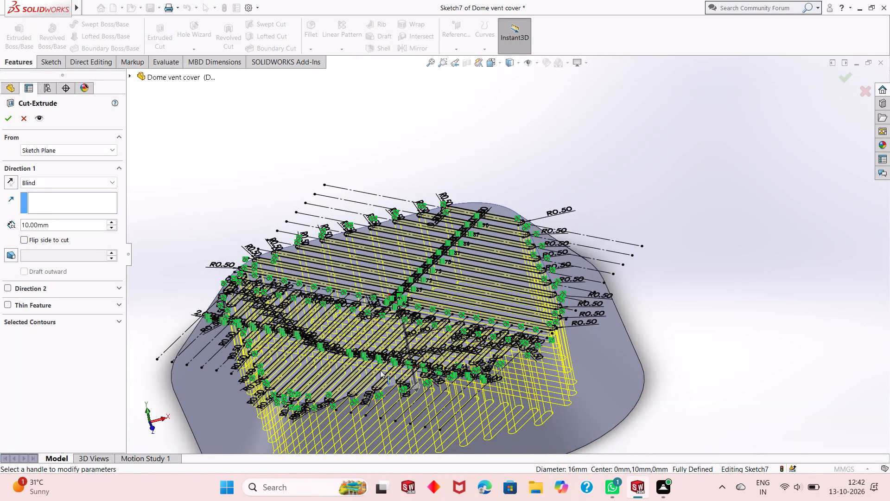
click(6, 119)
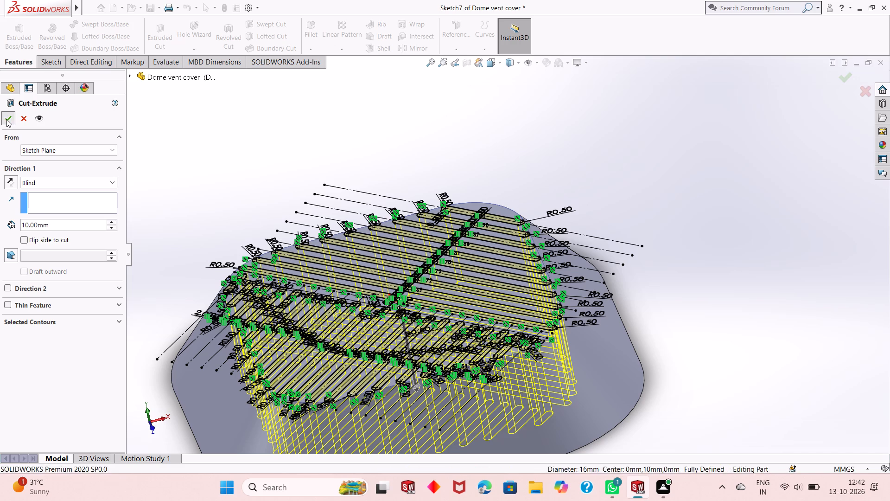
click(434, 155)
Examine the cut slots on the dome's top face up close and from above.
scroll(429, 230, up, 2)
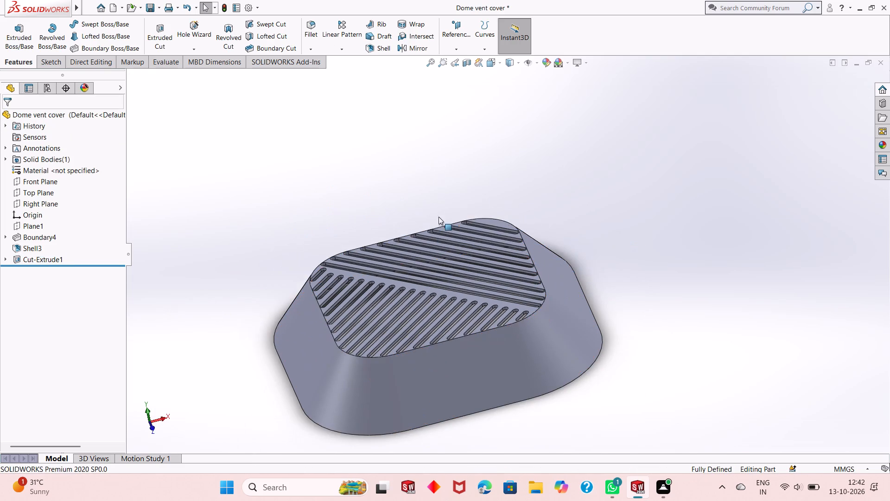
middle_drag(495, 174, 494, 244)
scroll(500, 249, down, 3)
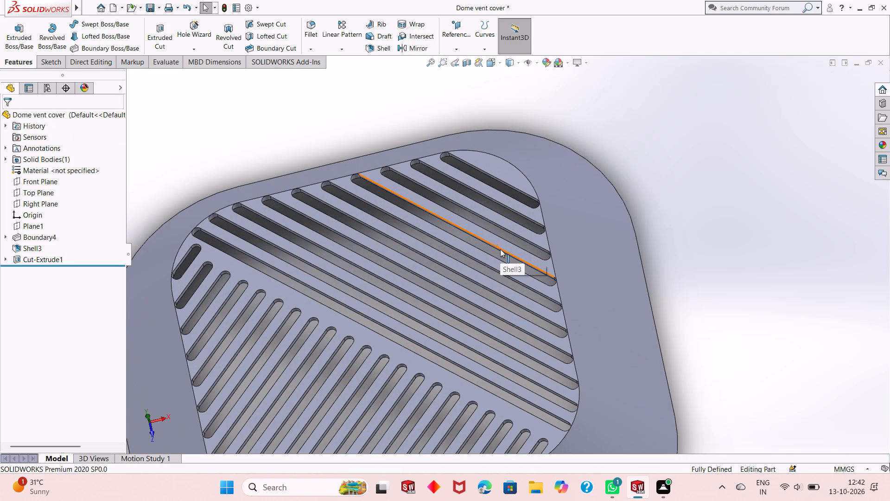
scroll(617, 198, down, 2)
scroll(367, 289, up, 6)
scroll(299, 383, down, 1)
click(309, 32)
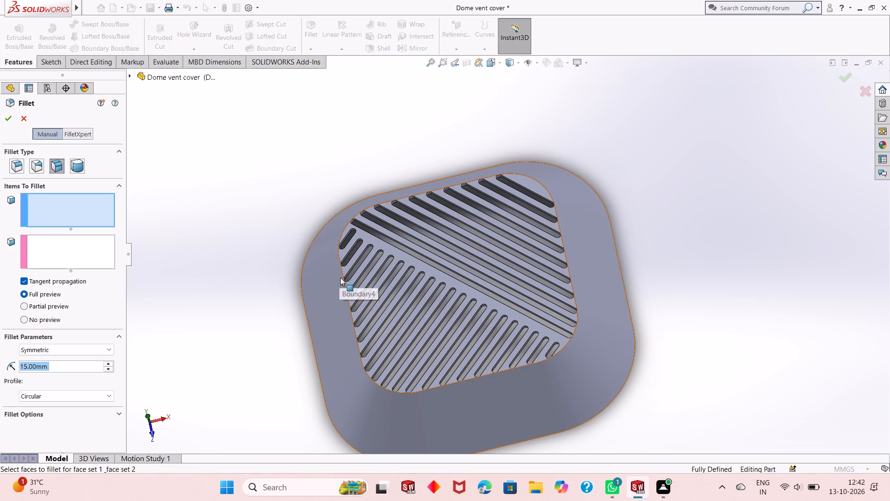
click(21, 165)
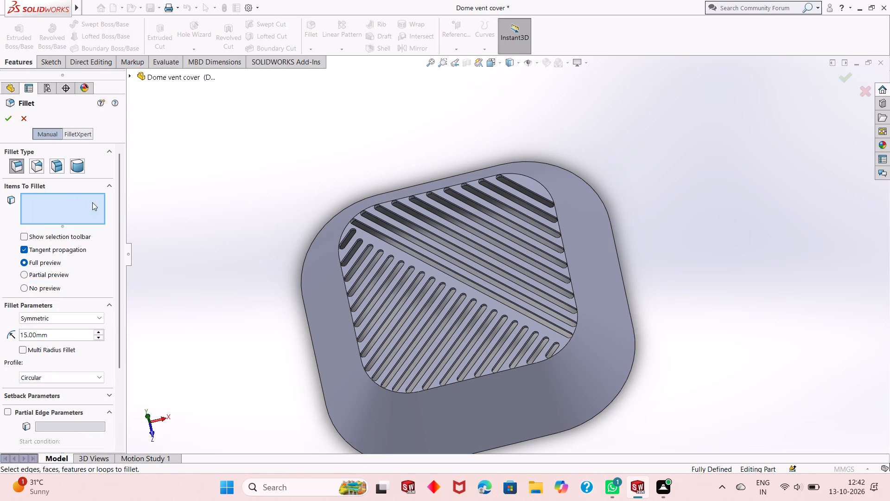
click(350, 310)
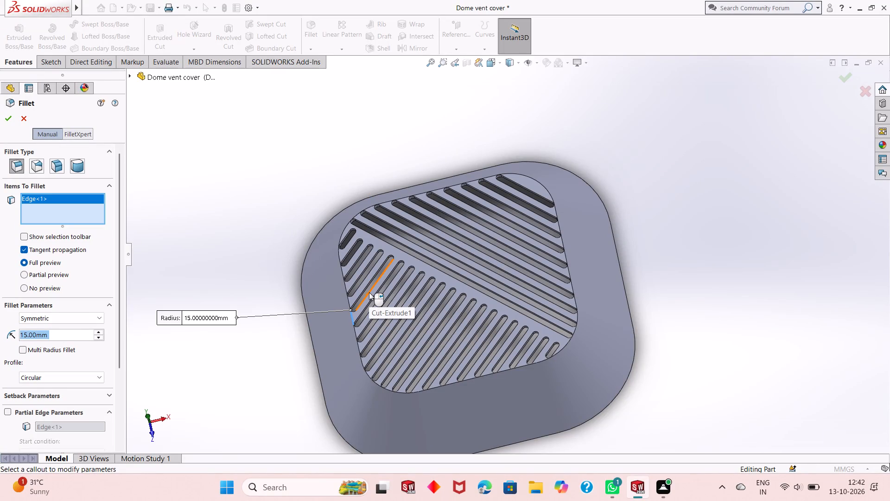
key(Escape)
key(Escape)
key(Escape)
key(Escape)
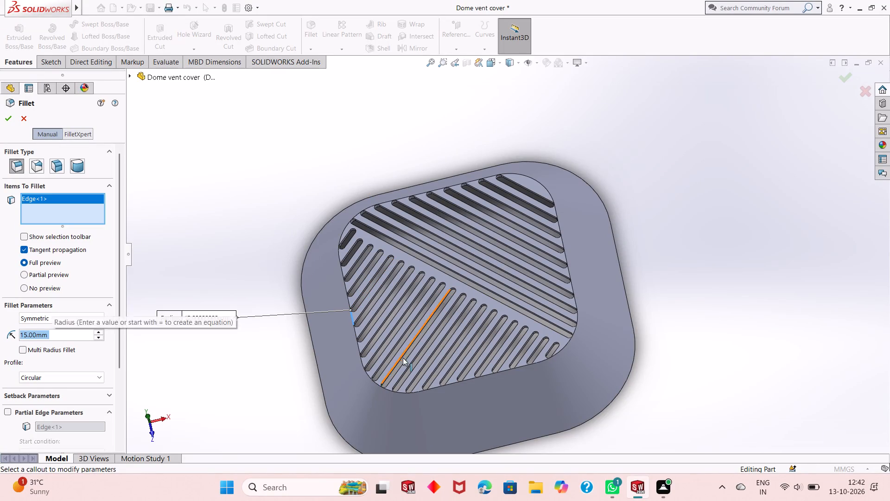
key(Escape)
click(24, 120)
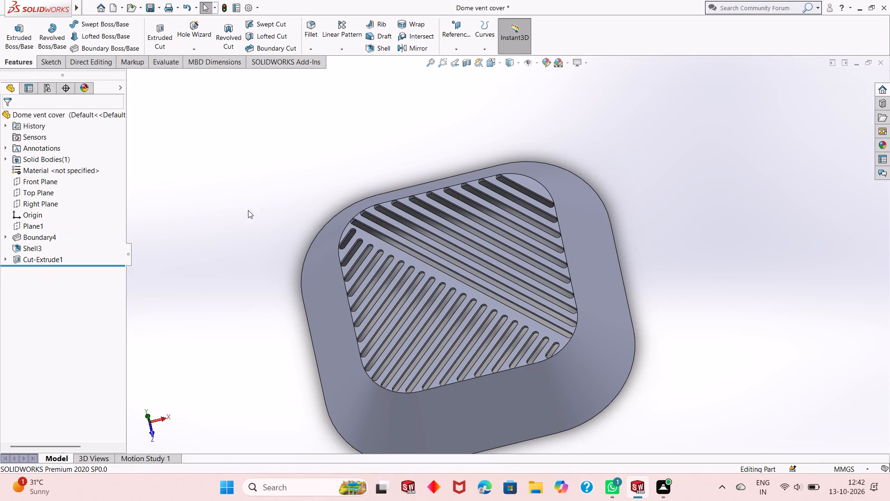
Examine the slotted dome vent cover from several angles, including its sloped sides and top.
middle_drag(405, 324, 379, 251)
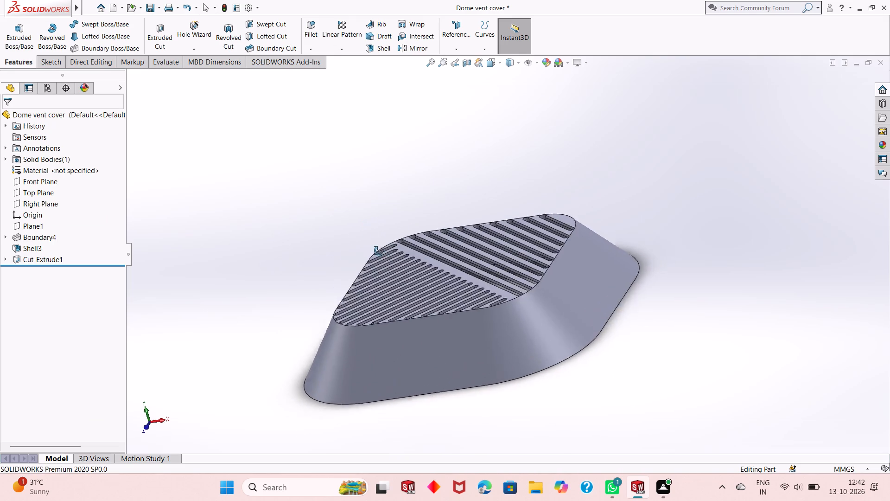
middle_drag(379, 251, 388, 272)
scroll(423, 285, up, 4)
middle_drag(458, 333, 456, 277)
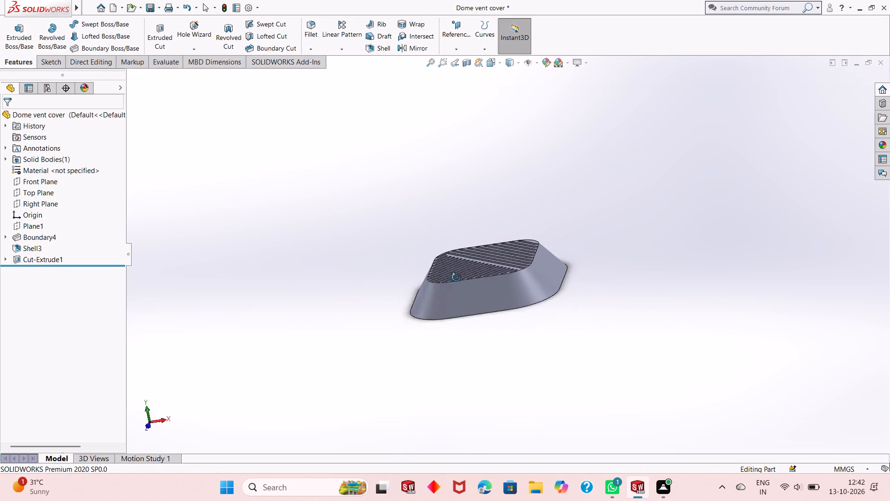
middle_drag(456, 277, 456, 316)
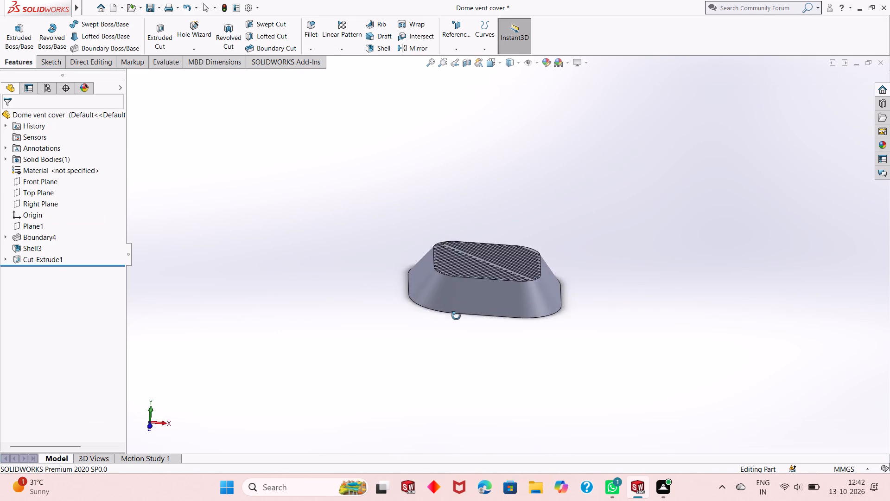
middle_drag(456, 316, 443, 359)
middle_drag(496, 213, 489, 283)
scroll(460, 213, down, 4)
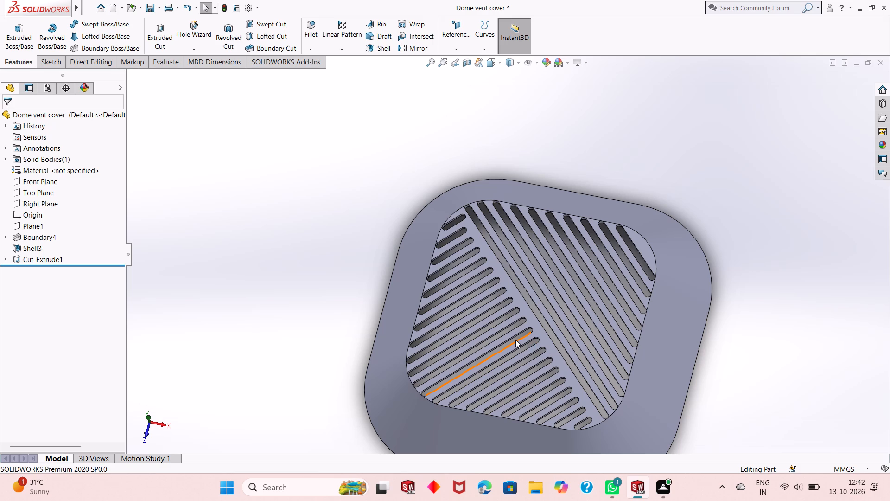
scroll(520, 349, up, 2)
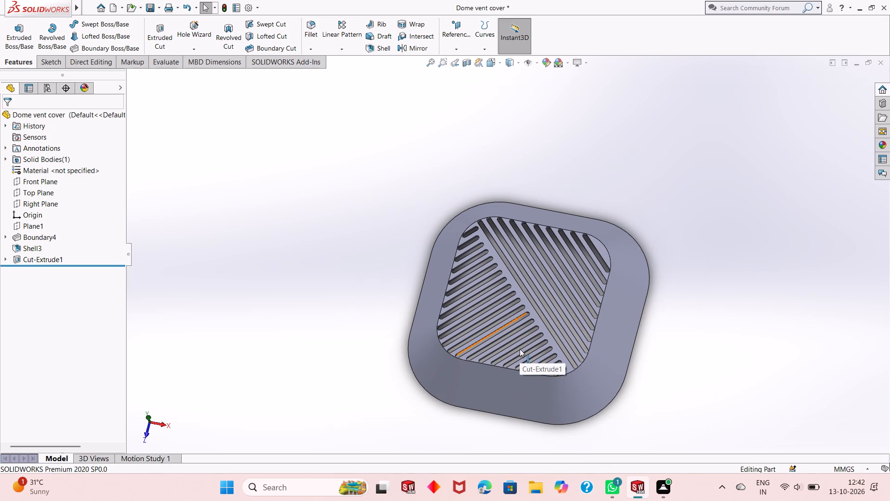
scroll(520, 349, up, 1)
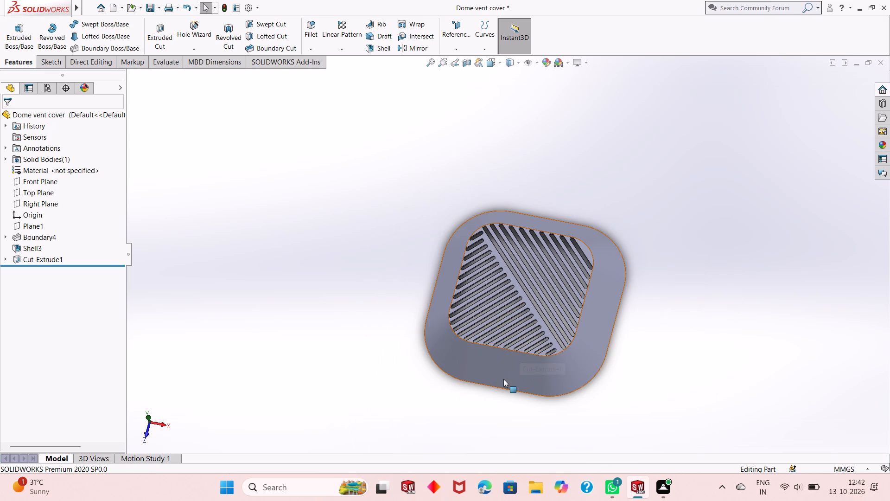
middle_drag(503, 379, 527, 264)
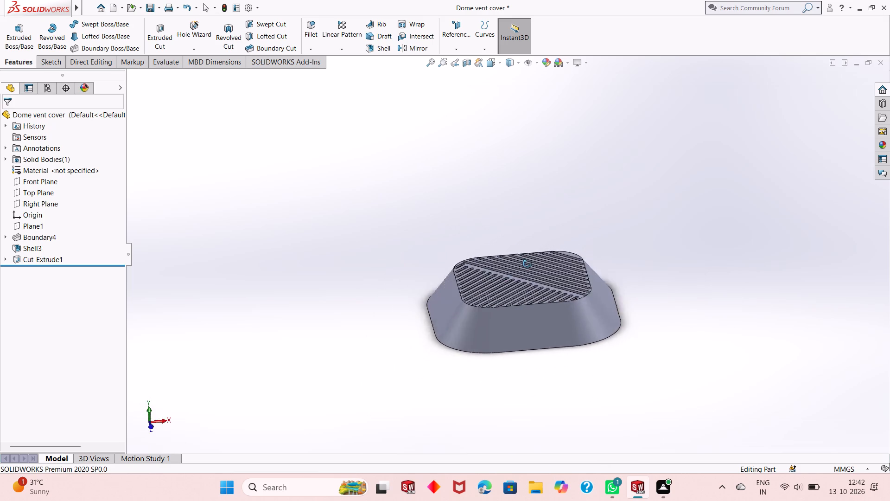
middle_drag(527, 264, 804, 318)
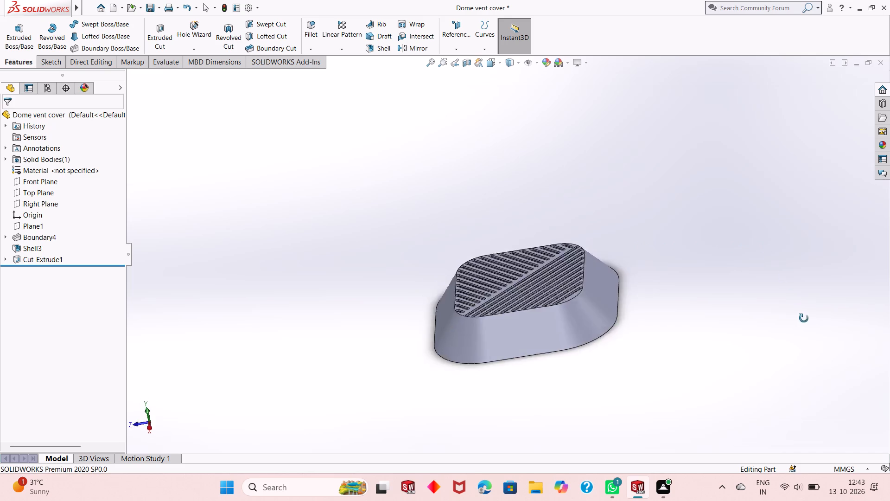
middle_drag(804, 318, 784, 302)
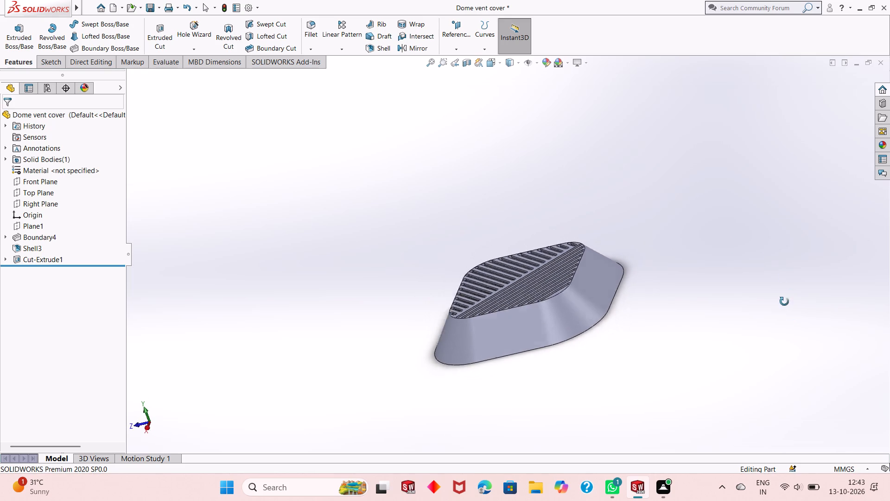
middle_drag(784, 302, 767, 269)
middle_drag(763, 263, 760, 327)
scroll(763, 344, up, 1)
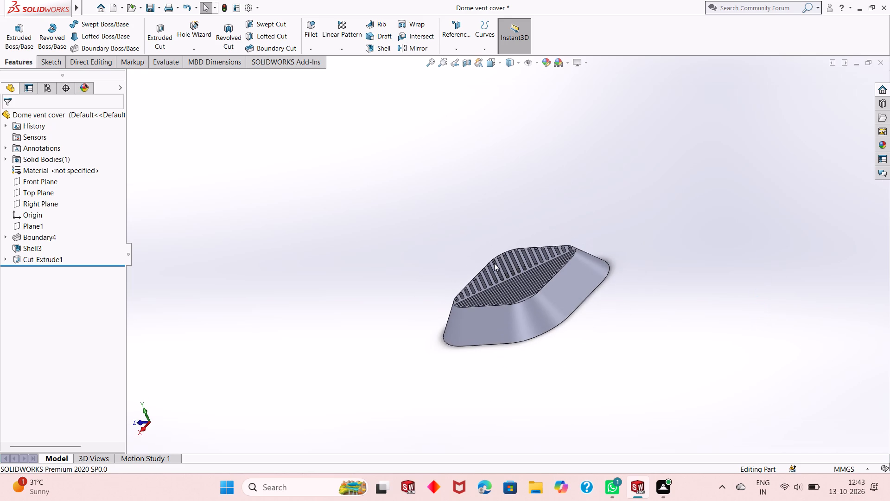
middle_drag(497, 264, 503, 270)
scroll(534, 244, down, 1)
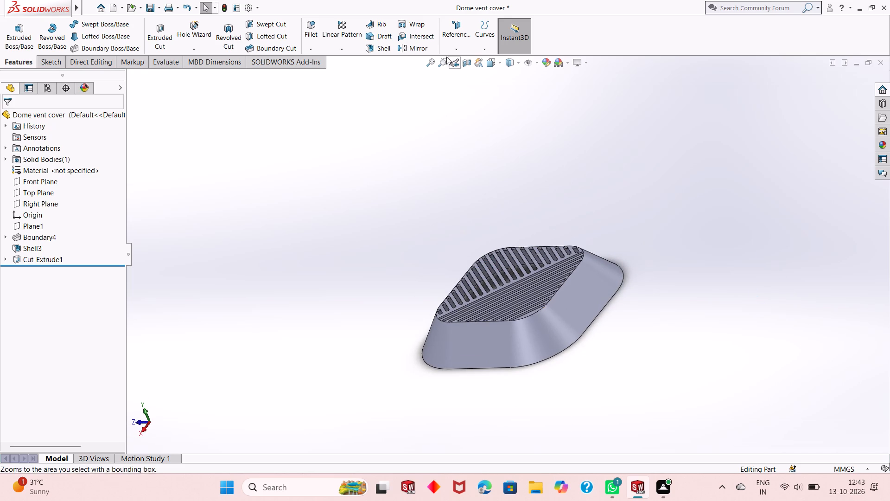
key(Escape)
key(Escape)
Apply the dark yellow swatch (red value 192) from the standard colours to the whole dome vent cover part.
click(550, 61)
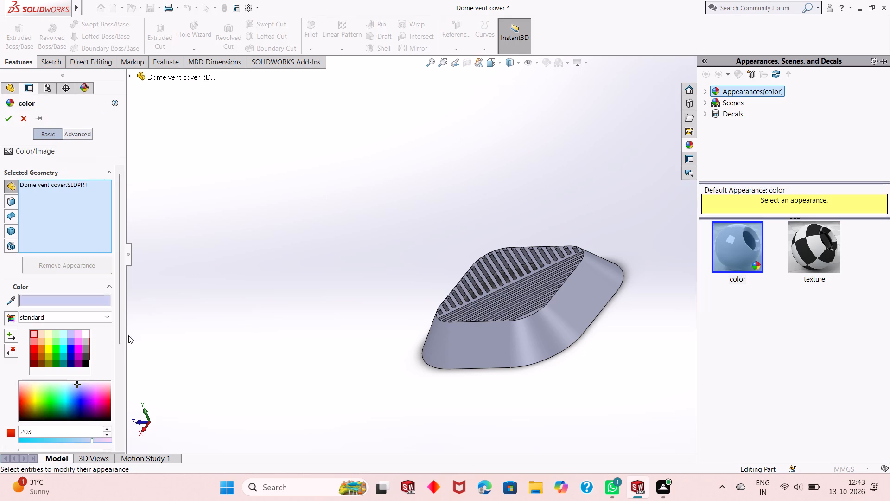
click(46, 353)
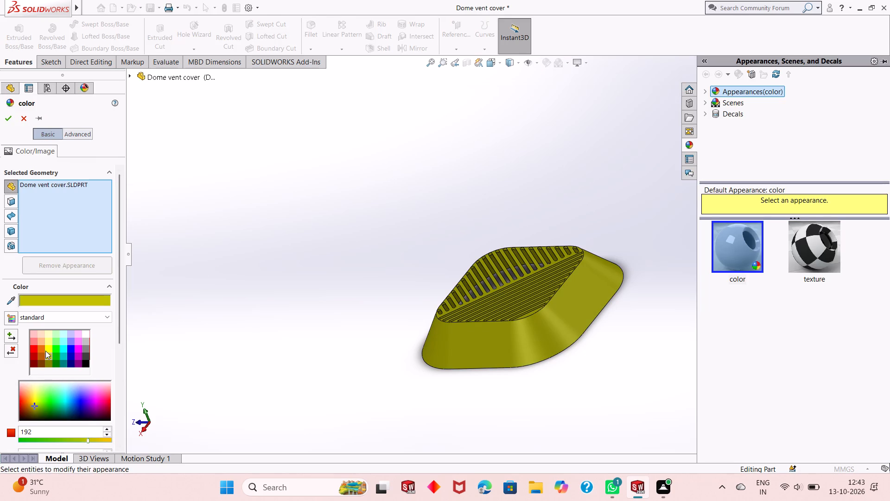
click(45, 351)
click(45, 353)
click(46, 349)
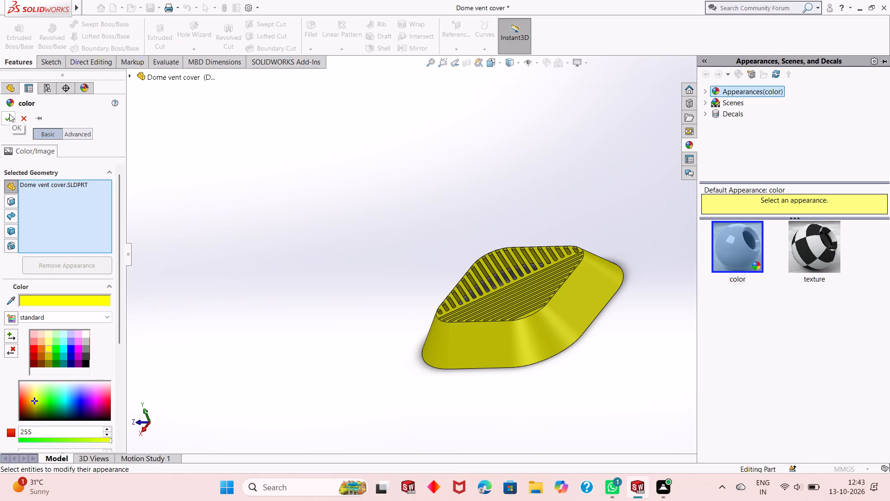
click(48, 341)
click(49, 362)
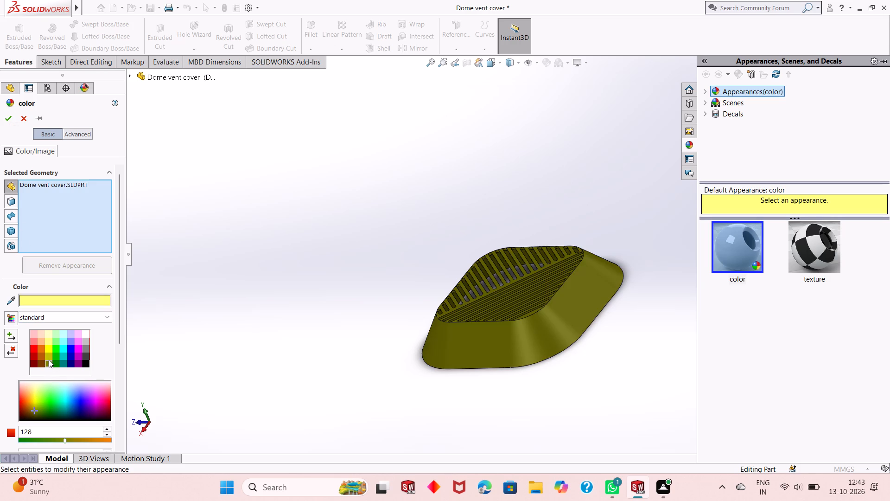
click(48, 359)
click(9, 117)
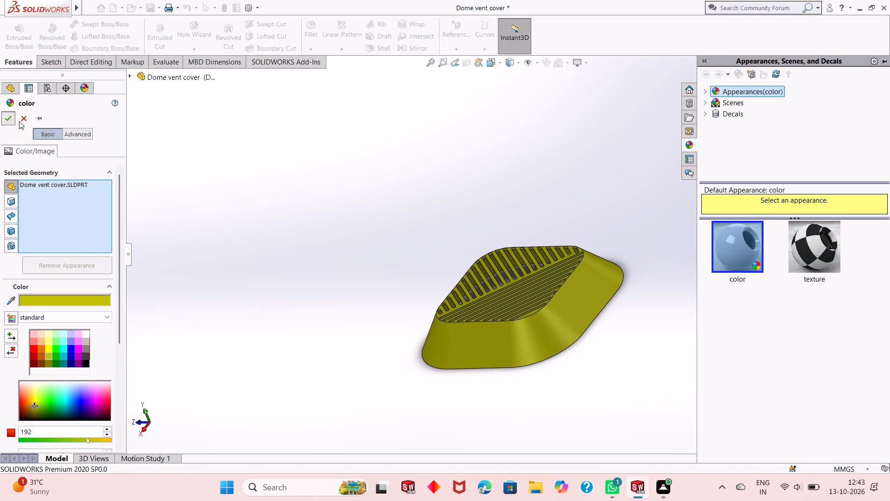
key(Escape)
key(Escape)
key(Escape)
click(610, 314)
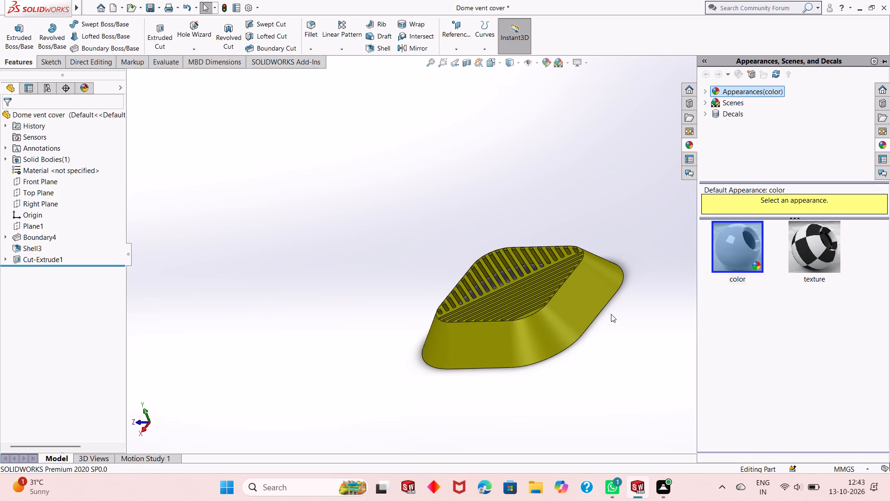
Save the coloured dome vent cover part with its slotted top facing the viewer.
middle_drag(593, 323, 551, 416)
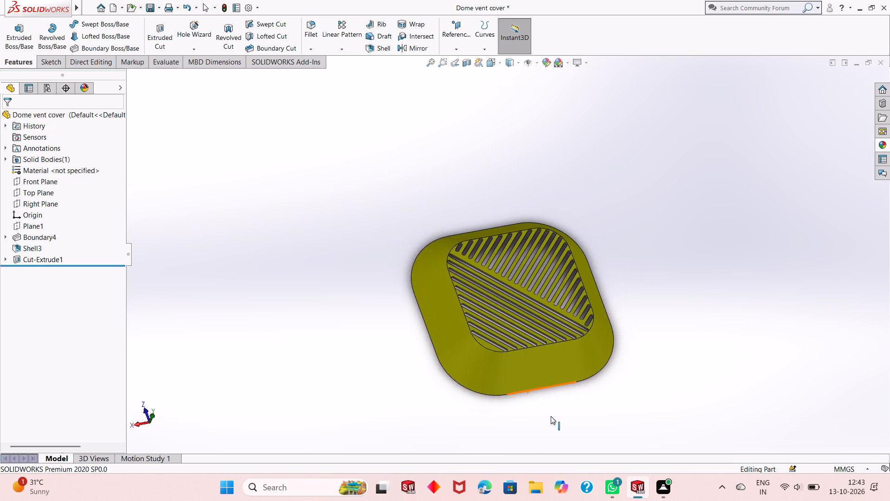
middle_drag(560, 363, 549, 380)
scroll(548, 358, down, 1)
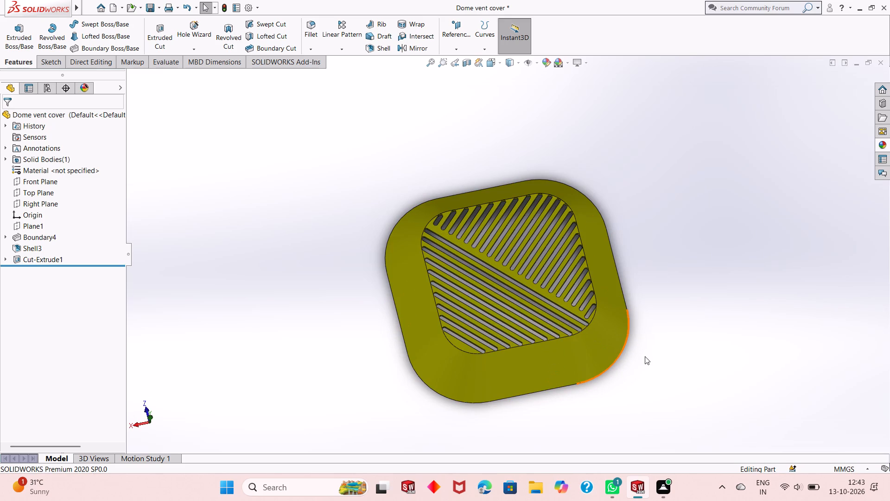
middle_drag(645, 357, 643, 330)
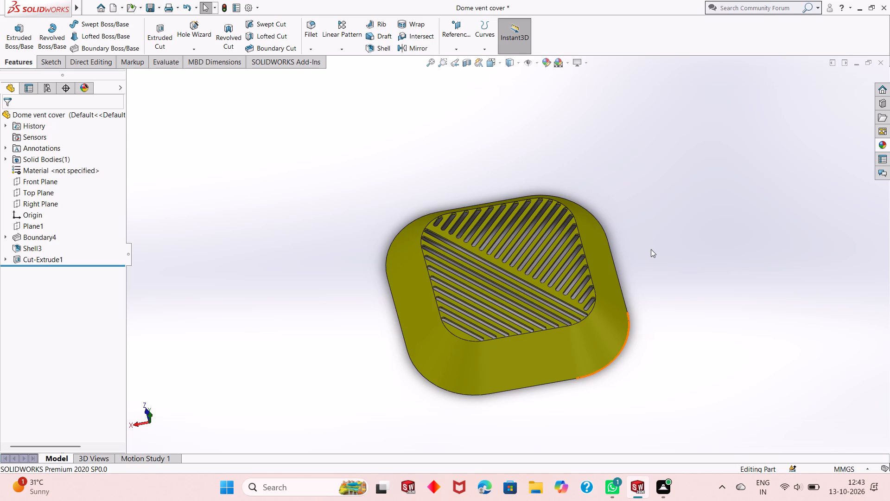
key(ctrl+s)
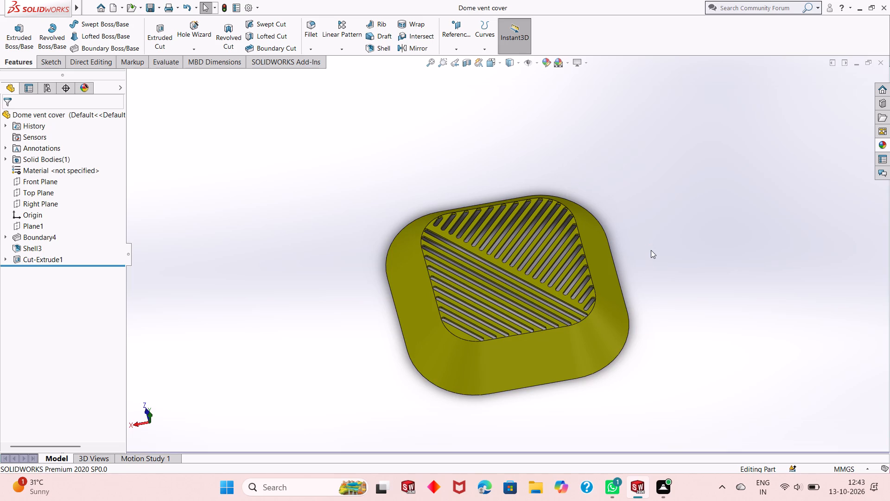
key(ctrl+s)
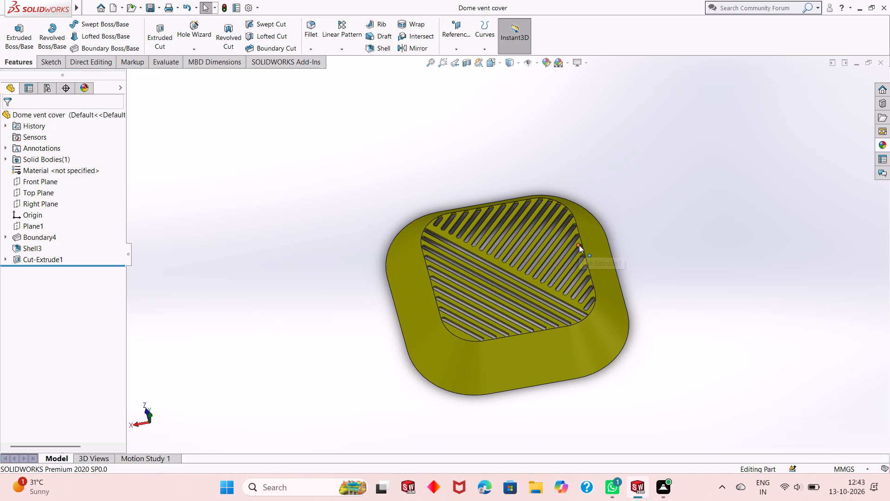
key(ctrl+s)
Examine the coloured dome vent cover from above and below, including its hollow interior and the through slots.
scroll(474, 287, down, 1)
scroll(474, 287, up, 1)
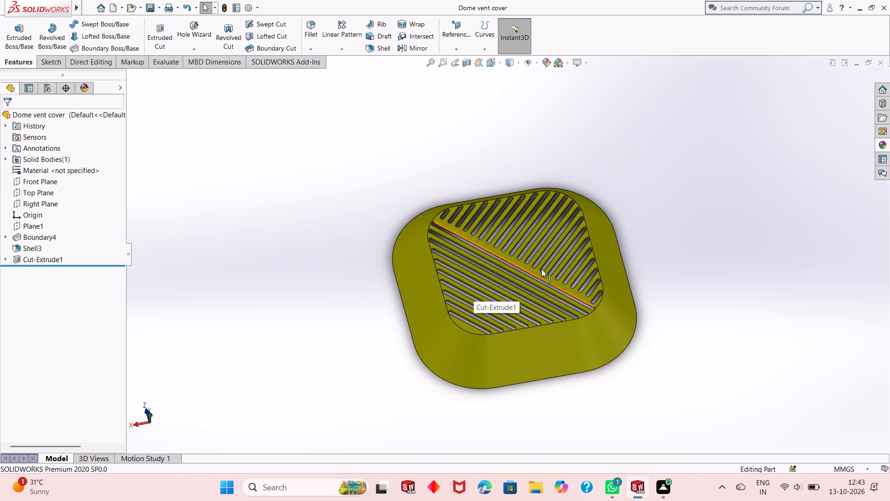
middle_drag(559, 341, 546, 134)
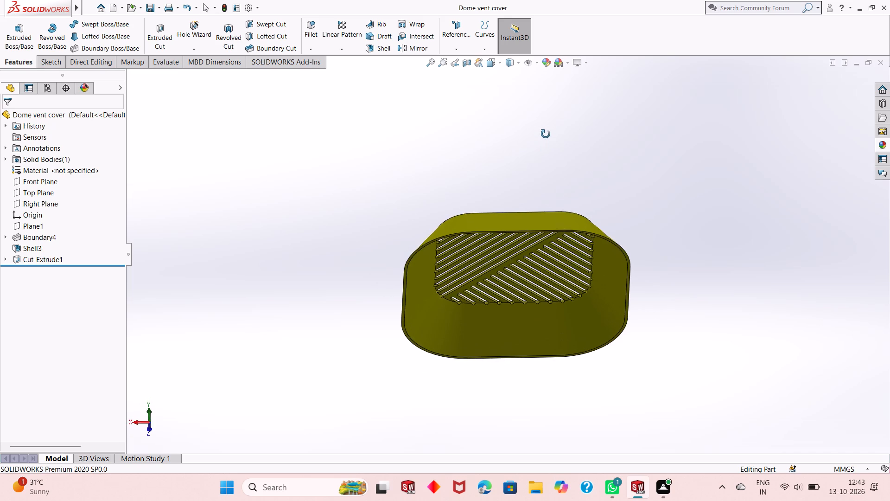
middle_drag(546, 134, 559, 135)
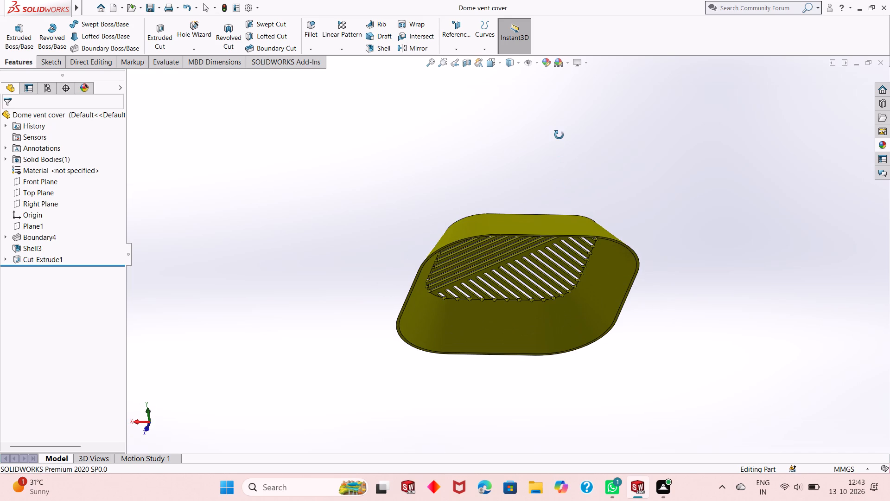
middle_drag(559, 135, 554, 91)
middle_drag(630, 342, 630, 342)
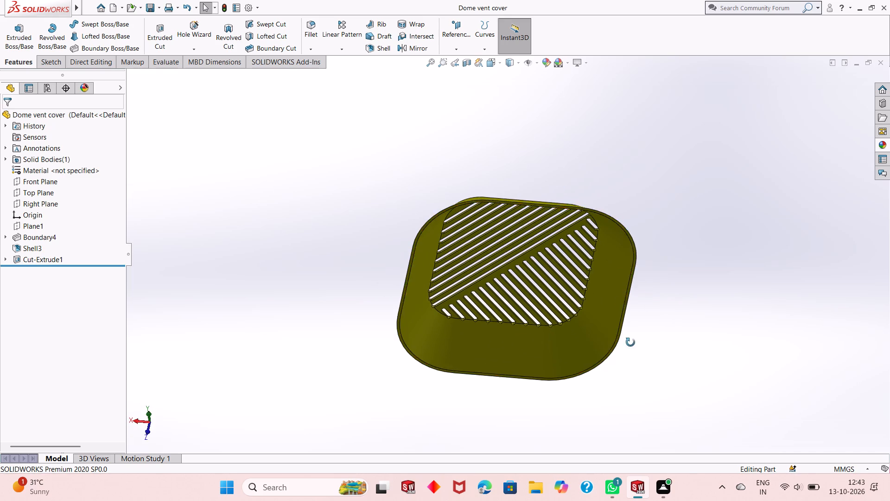
middle_drag(630, 342, 630, 226)
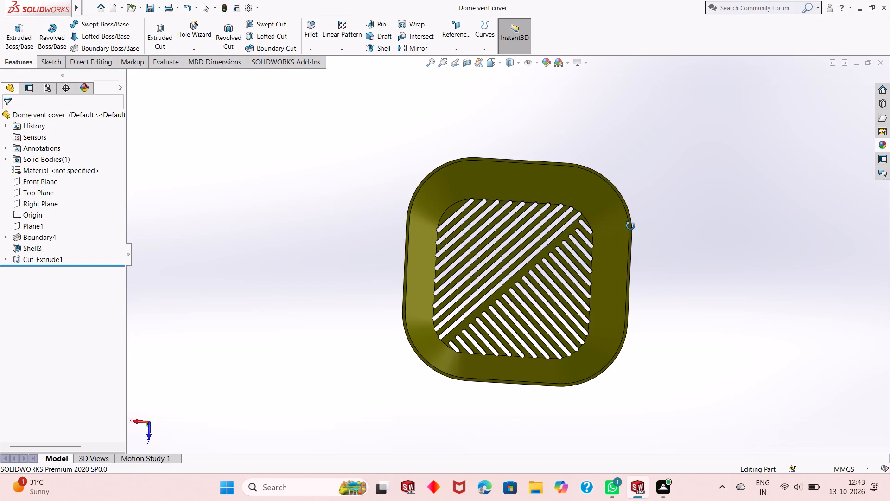
middle_drag(630, 226, 646, 377)
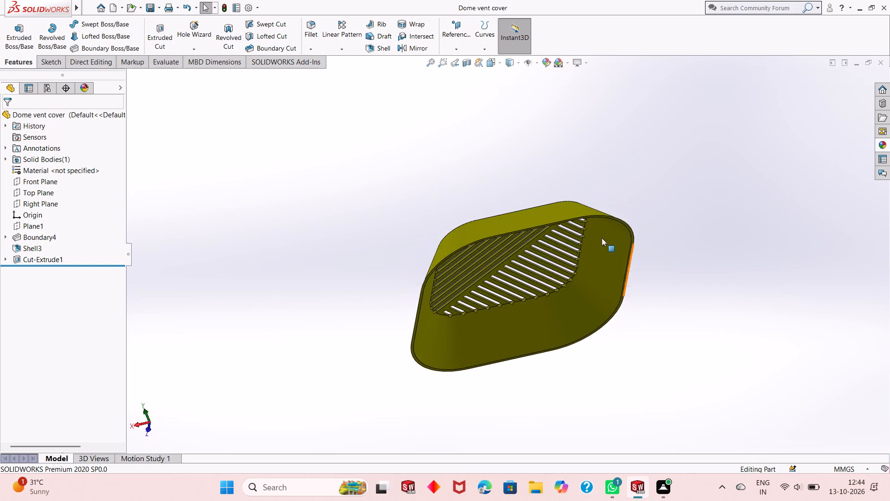
middle_drag(576, 177, 582, 327)
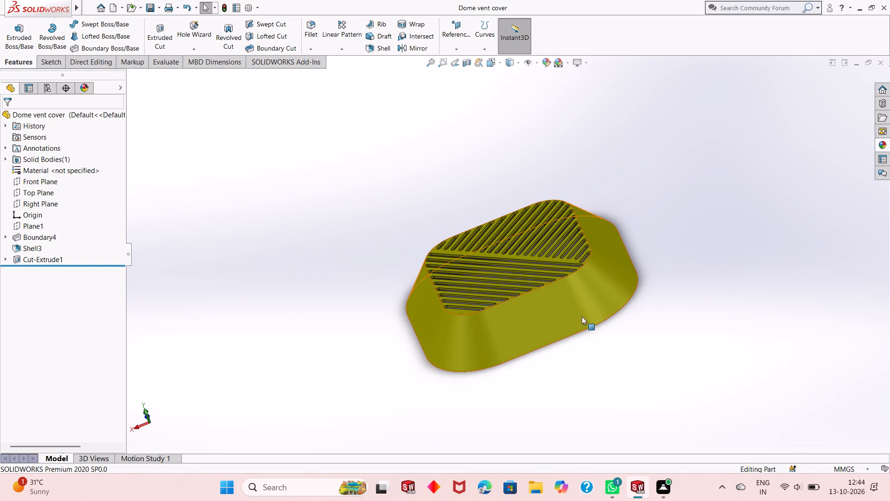
middle_drag(587, 294, 604, 328)
Save the part and export a PDF copy named Dome vent cover to the Downloads folder.
key(ctrl+s)
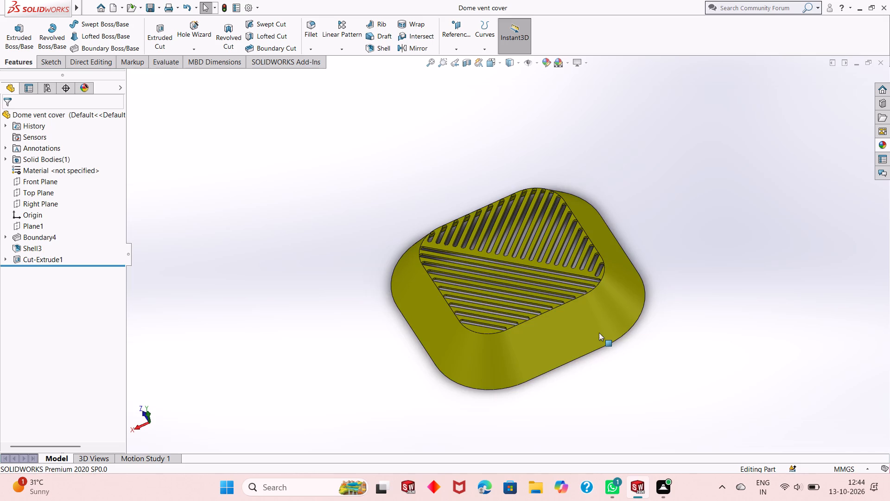
click(158, 9)
click(163, 32)
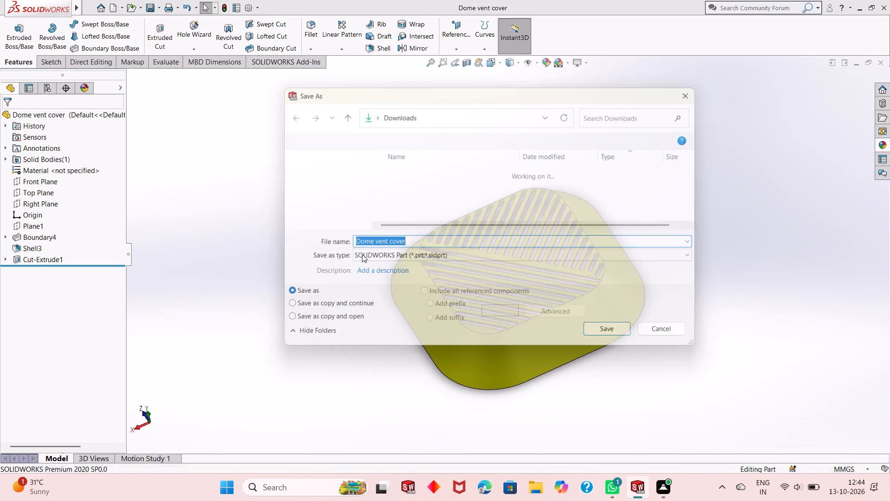
click(439, 258)
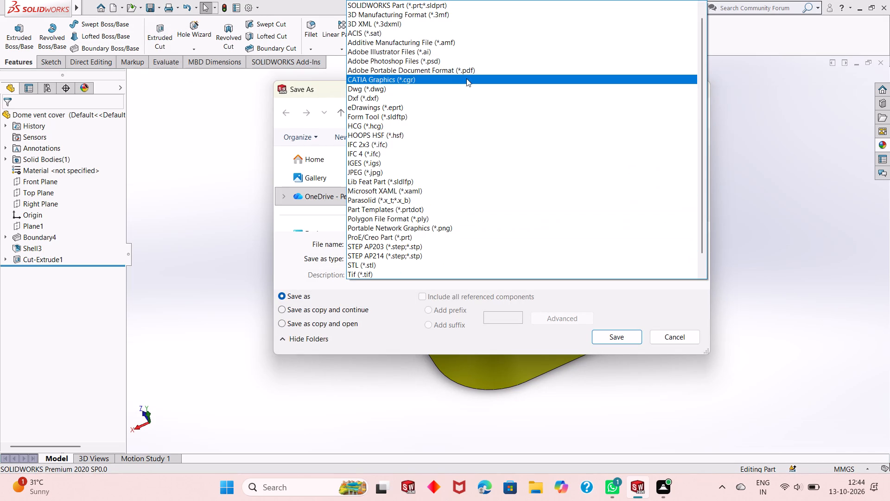
click(484, 73)
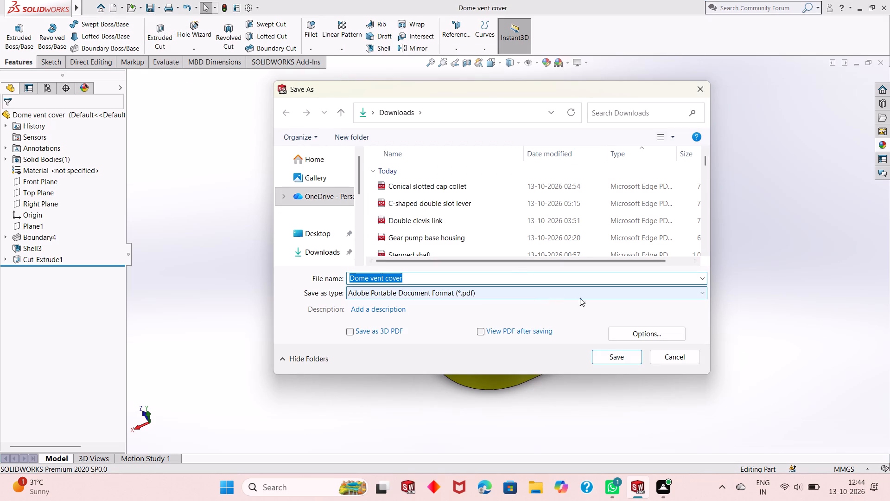
click(607, 360)
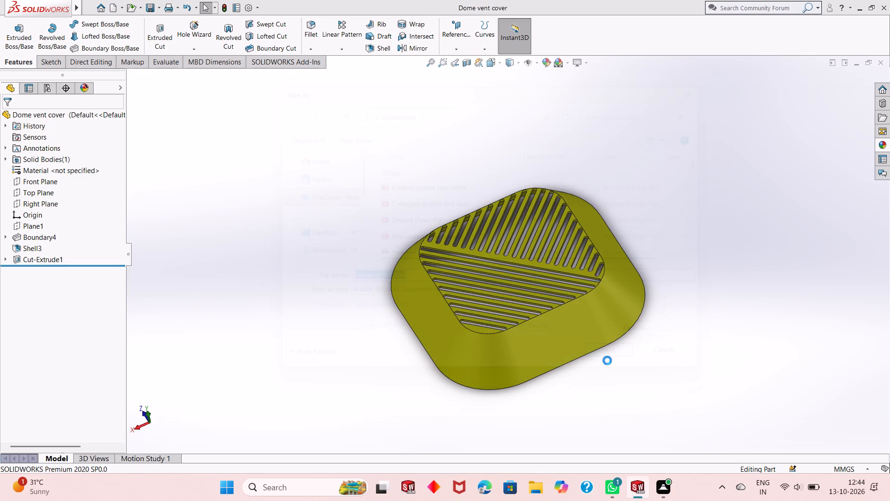